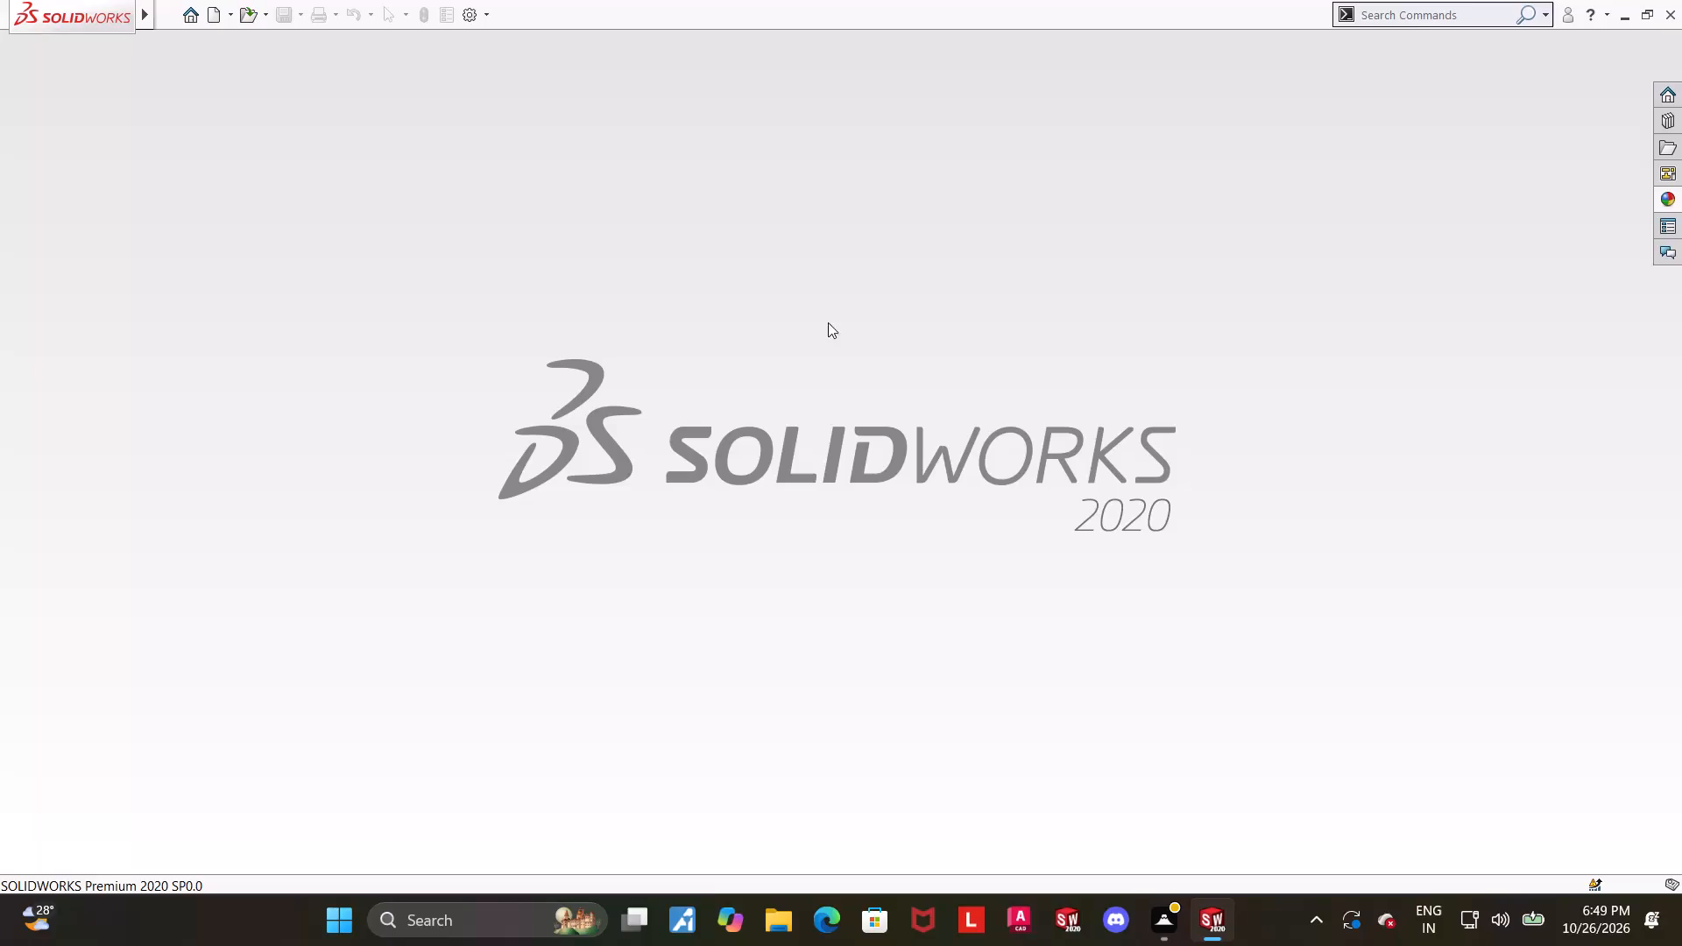
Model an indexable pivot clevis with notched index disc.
Create a new part document.
click(920, 335)
click(222, 21)
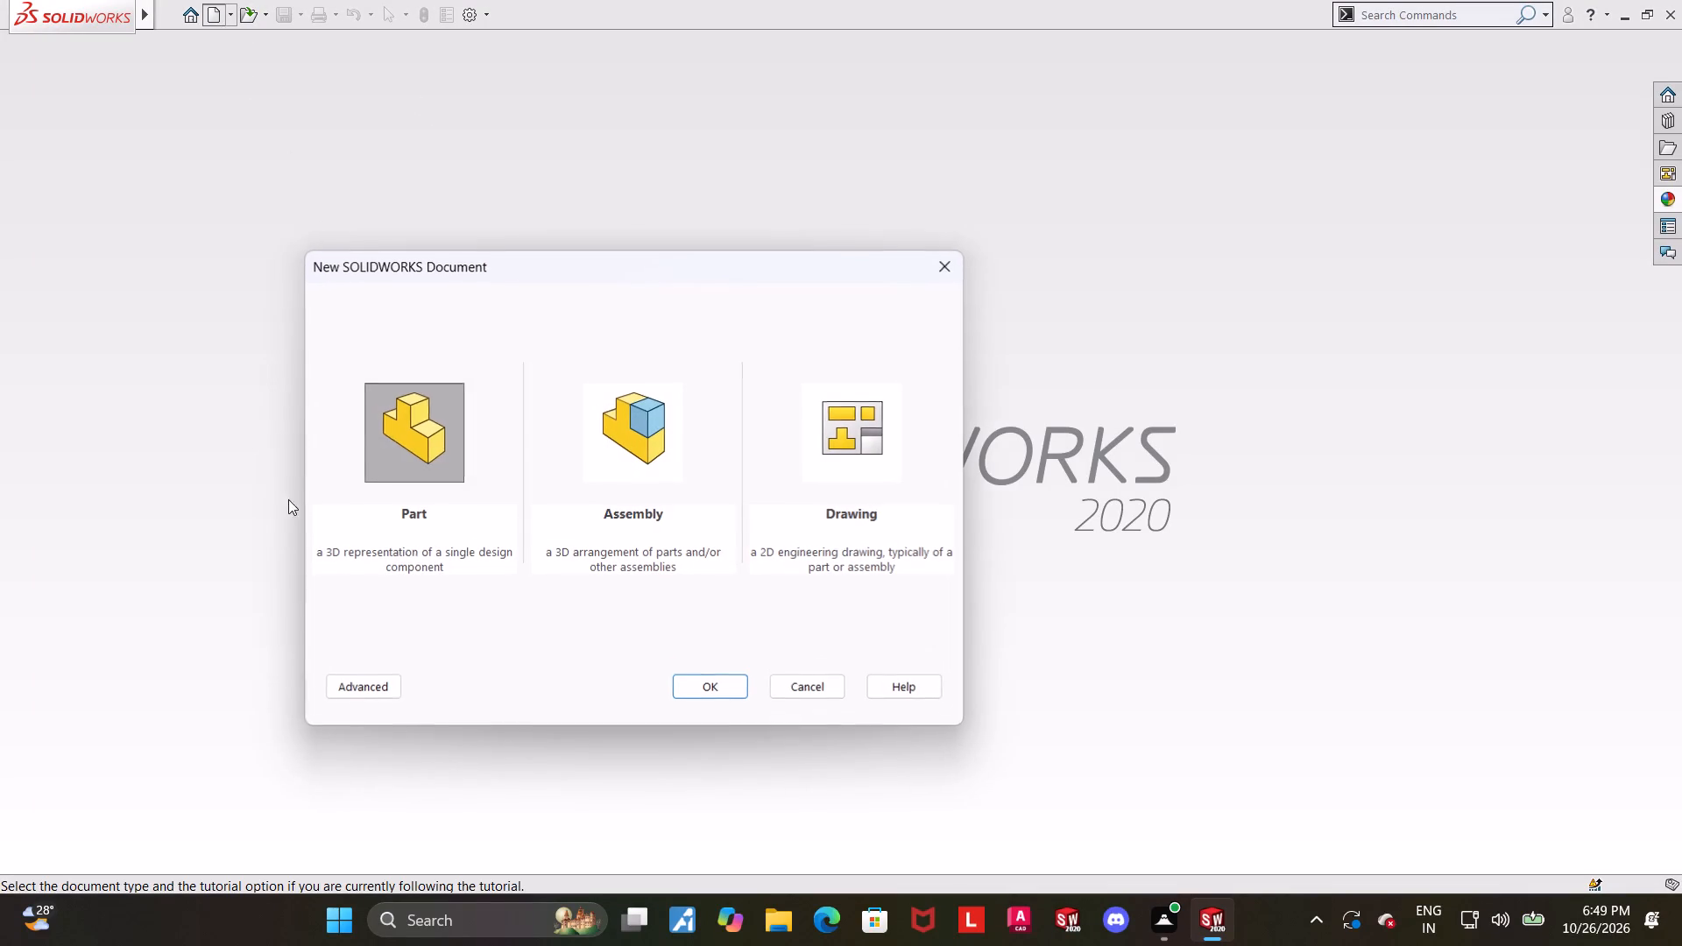
double_click(413, 452)
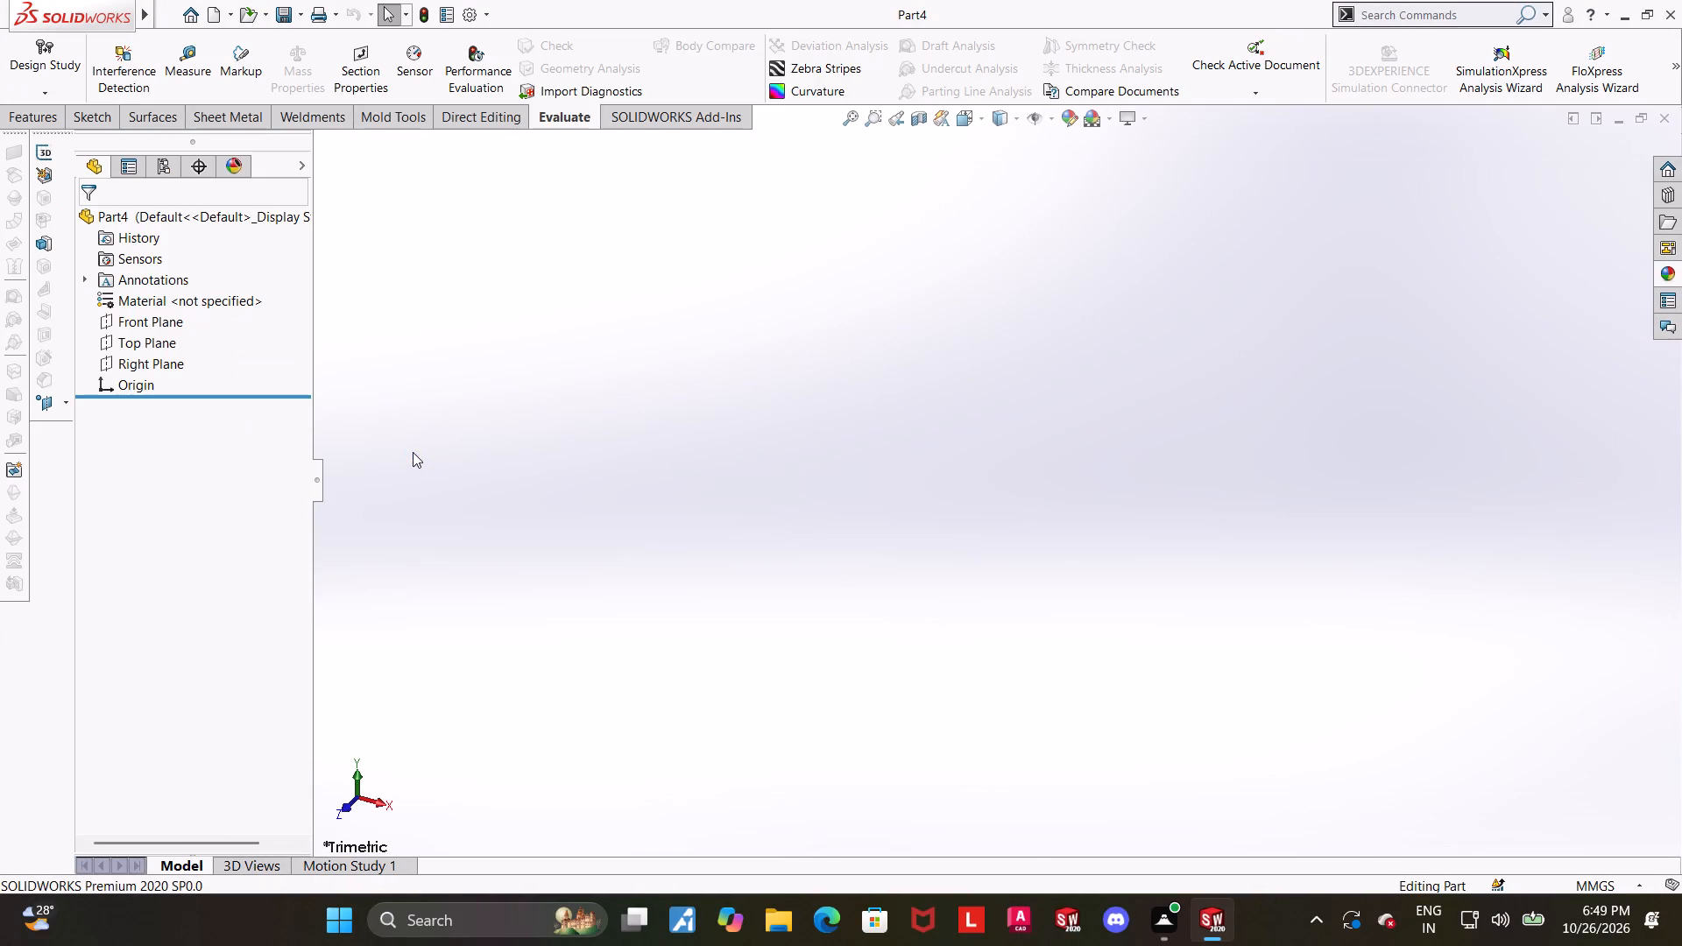
Sketch a center rectangle about 125 mm wide and 109 mm high on the Right Plane, centred on the origin.
click(155, 367)
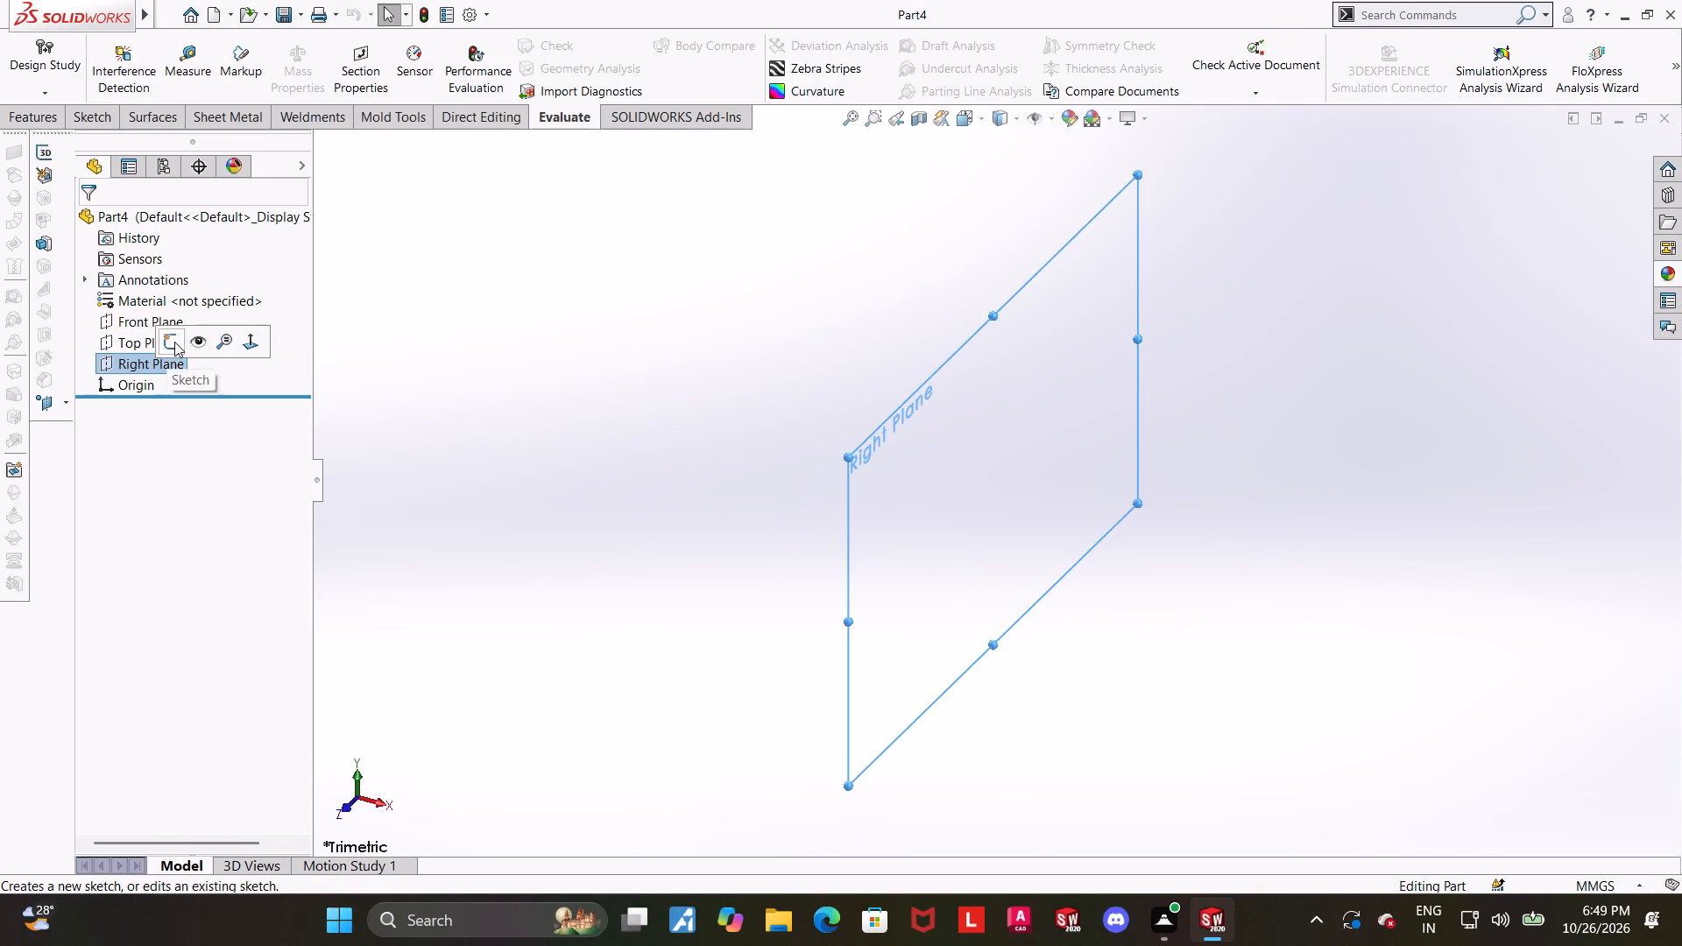
click(174, 342)
click(183, 71)
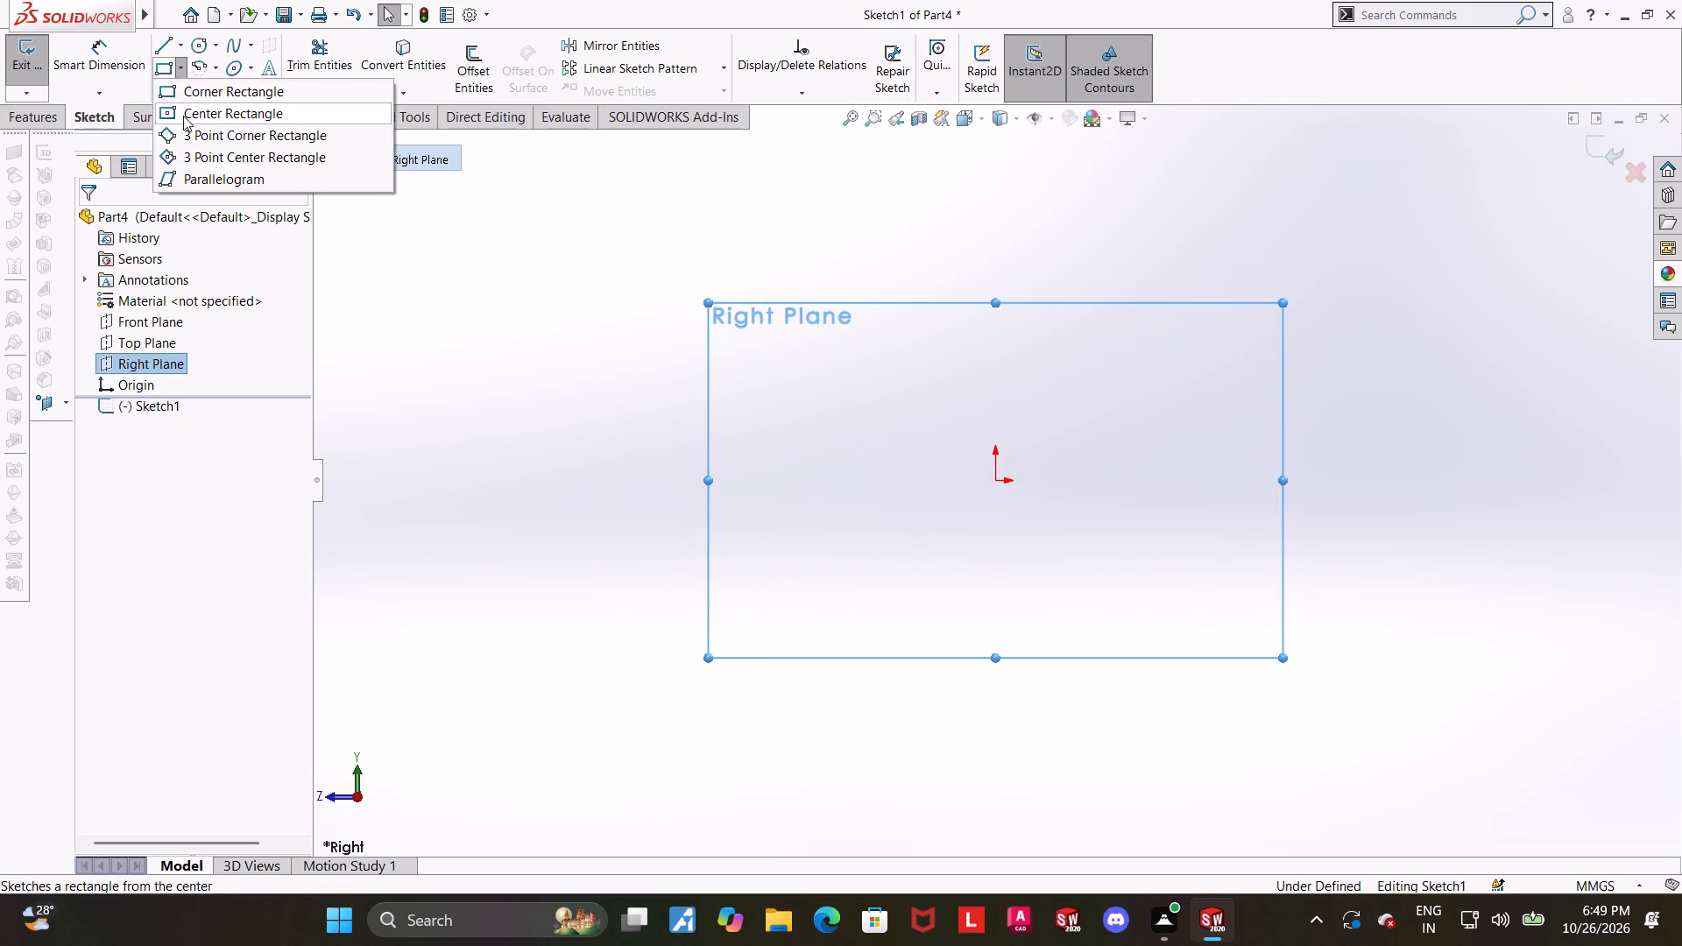
click(183, 116)
click(999, 477)
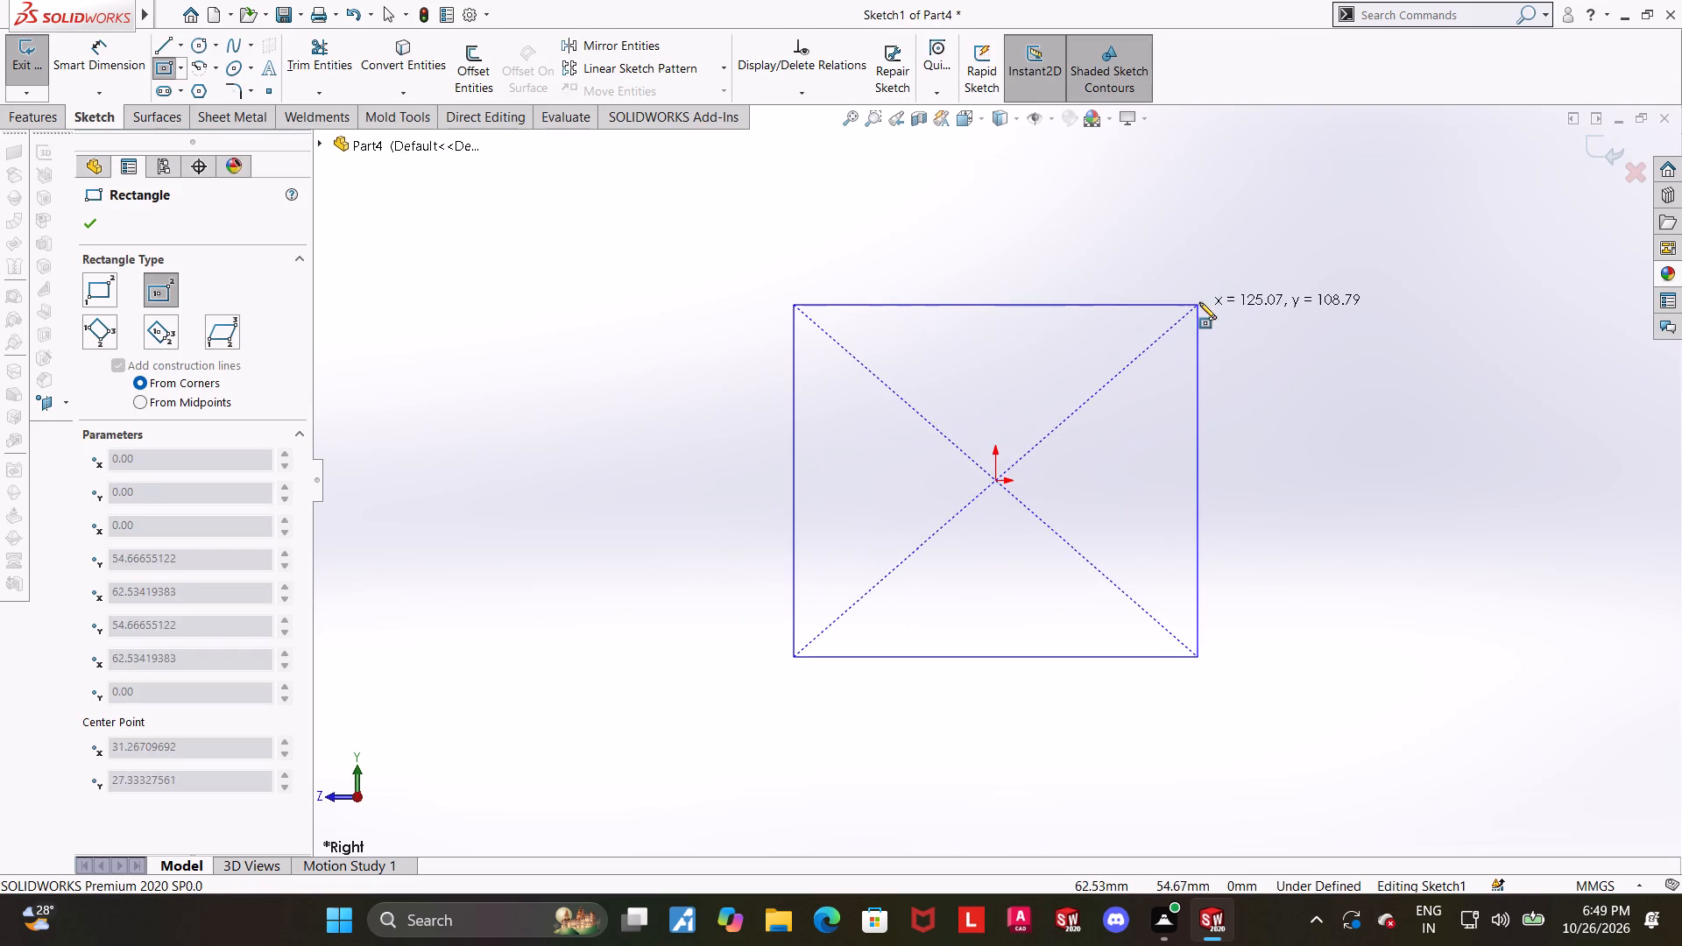
click(1199, 302)
key(Escape)
key(Escape)
scroll(1199, 309, up, 1)
scroll(1219, 342, down, 1)
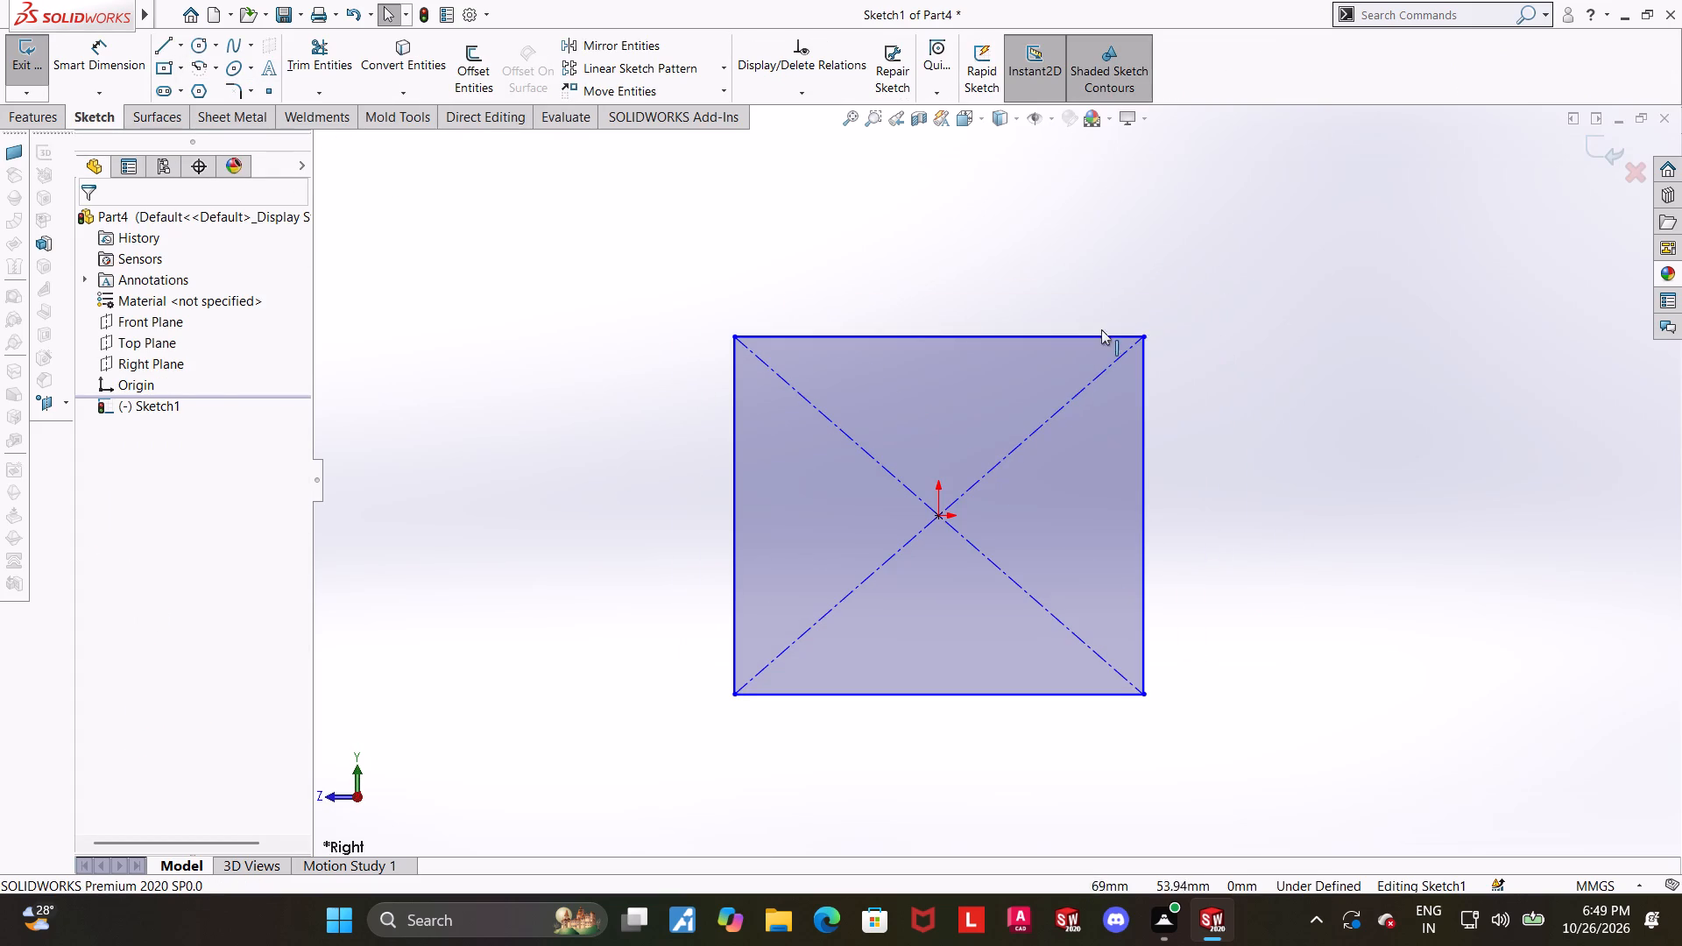
Dimension the rectangle's horizontal top edge to 52 mm.
click(114, 65)
scroll(1410, 412, up, 1)
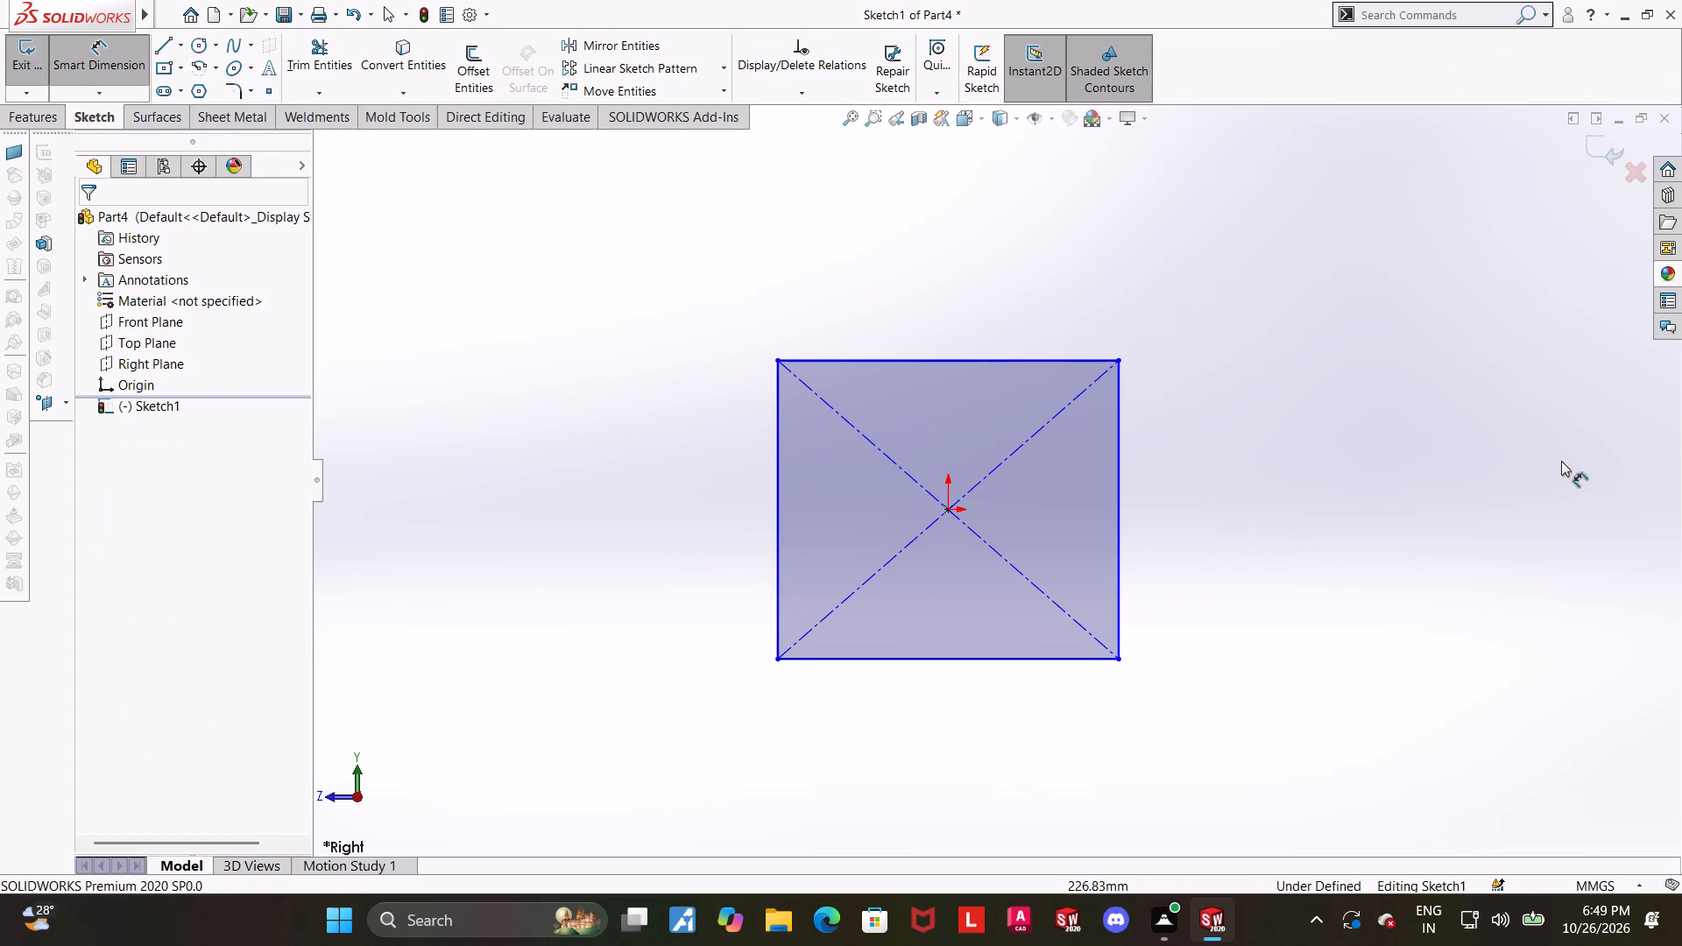
scroll(1561, 462, down, 1)
click(681, 336)
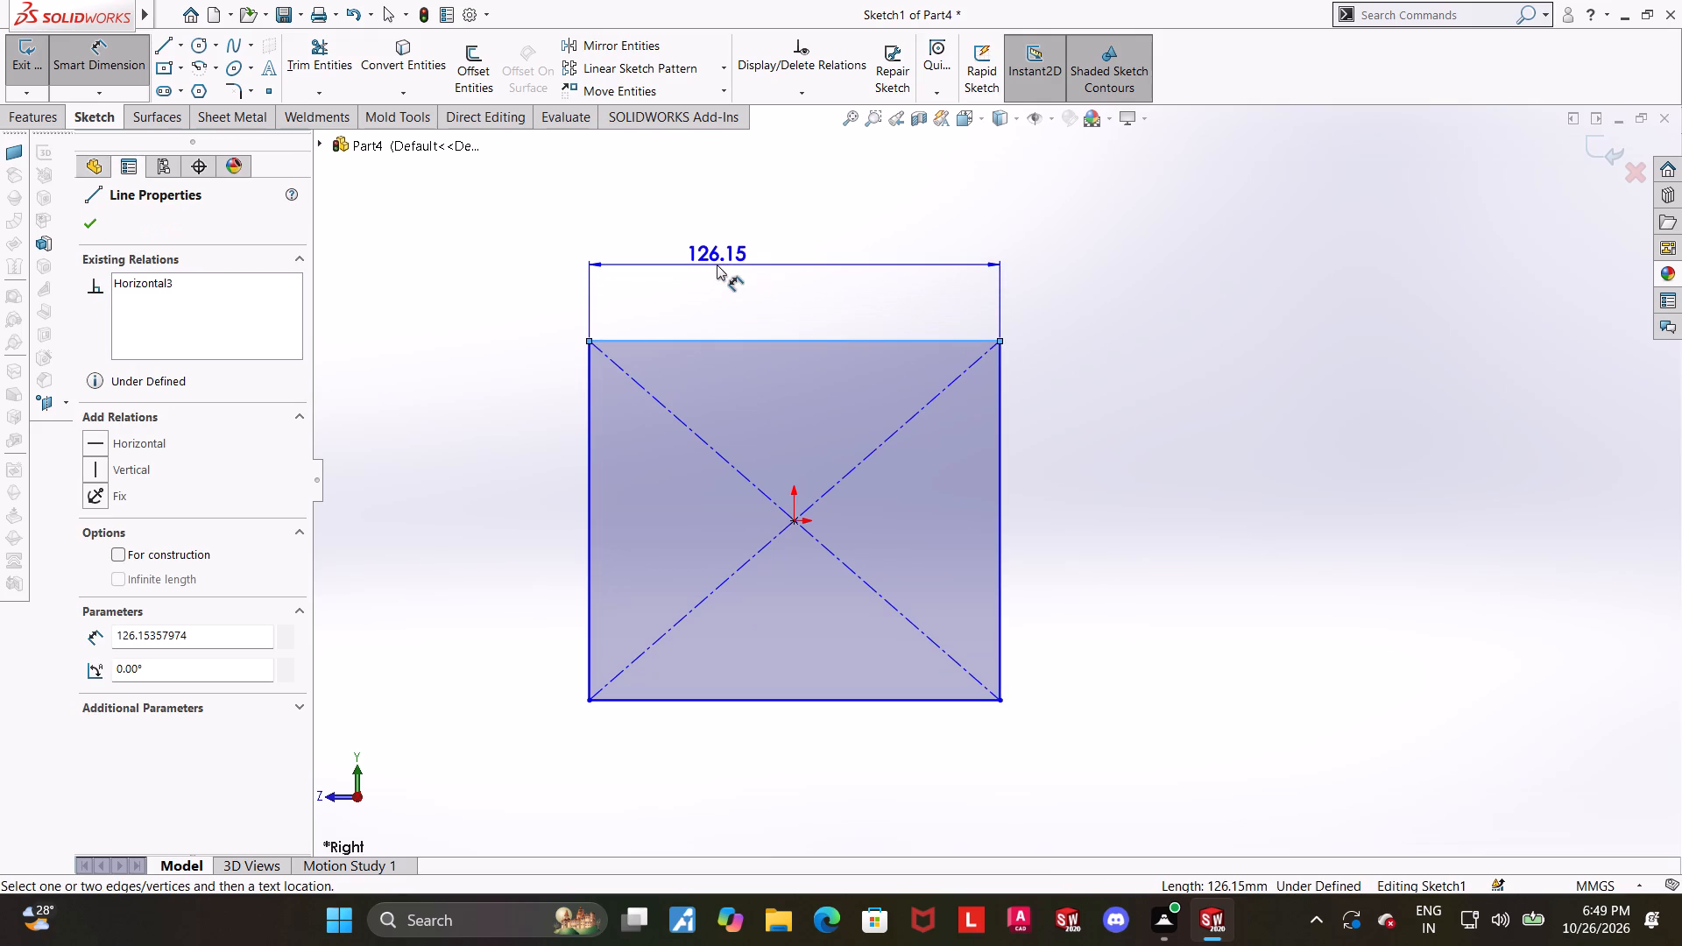
click(717, 265)
text(52)
key(Return)
key(Escape)
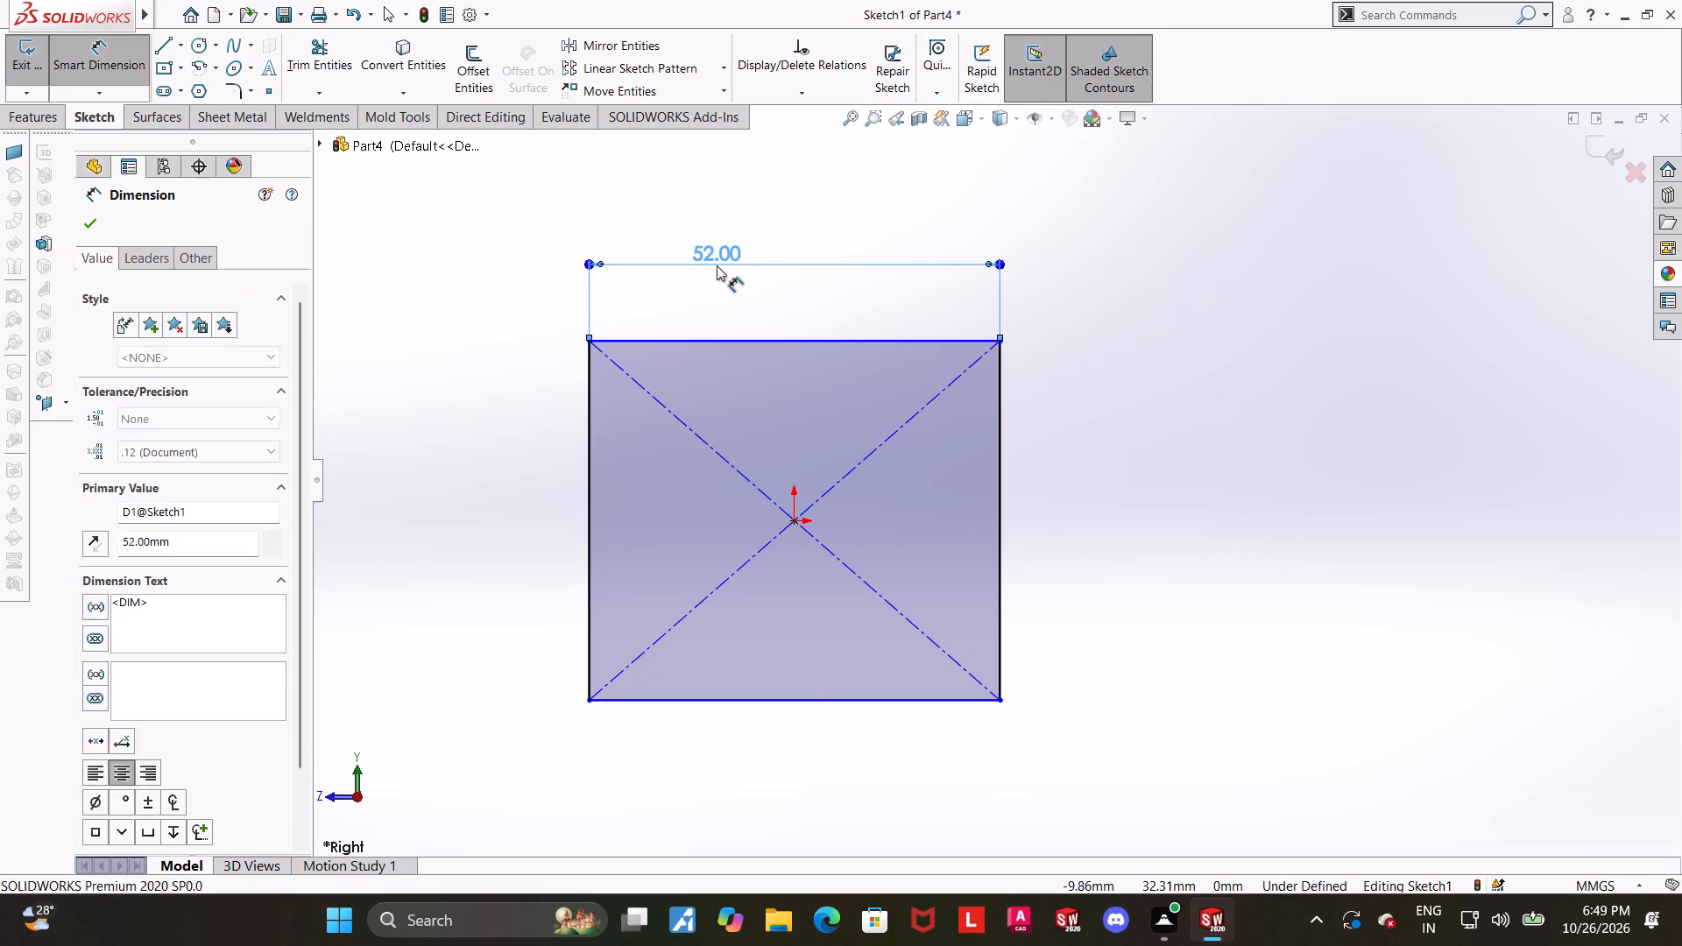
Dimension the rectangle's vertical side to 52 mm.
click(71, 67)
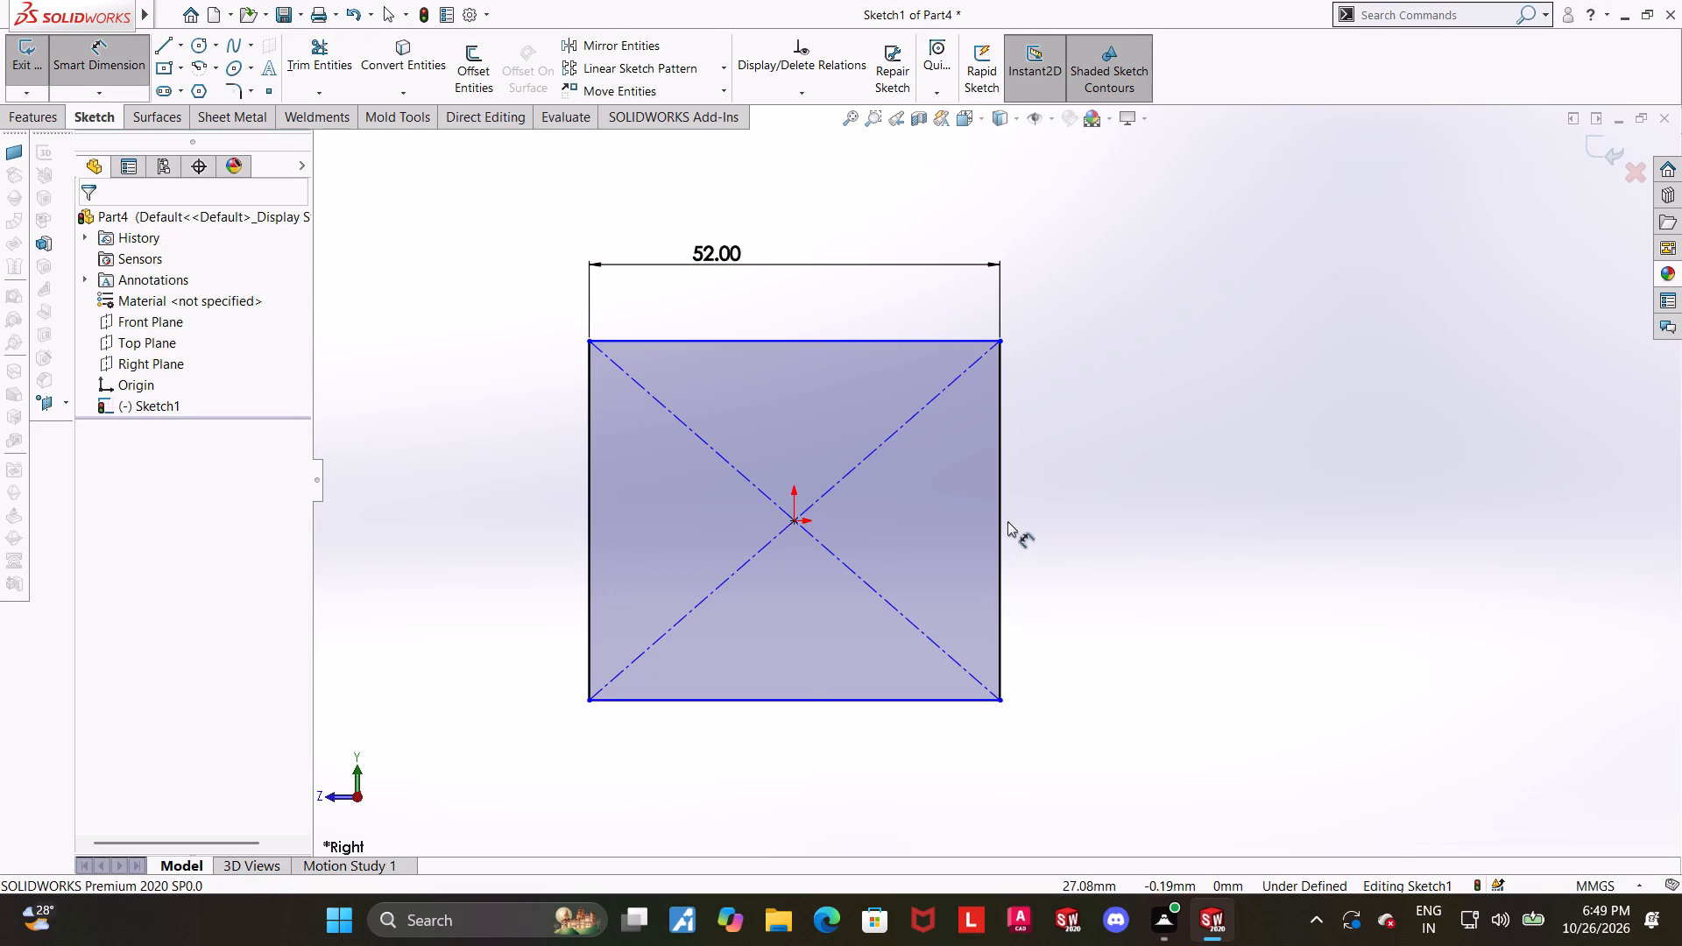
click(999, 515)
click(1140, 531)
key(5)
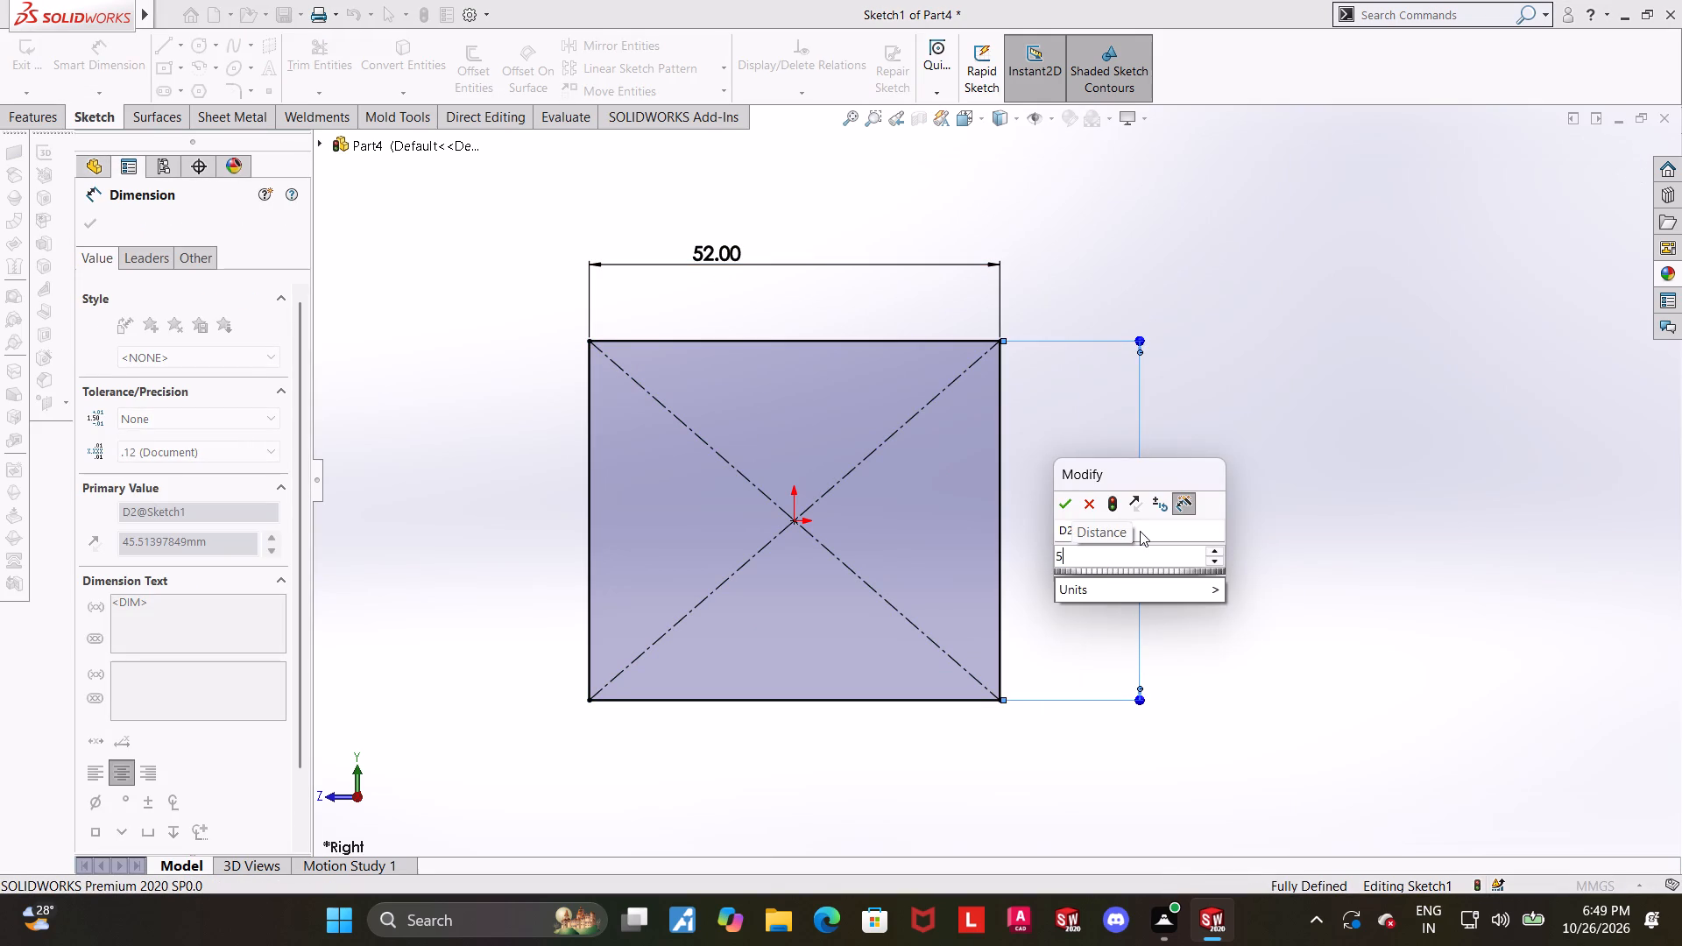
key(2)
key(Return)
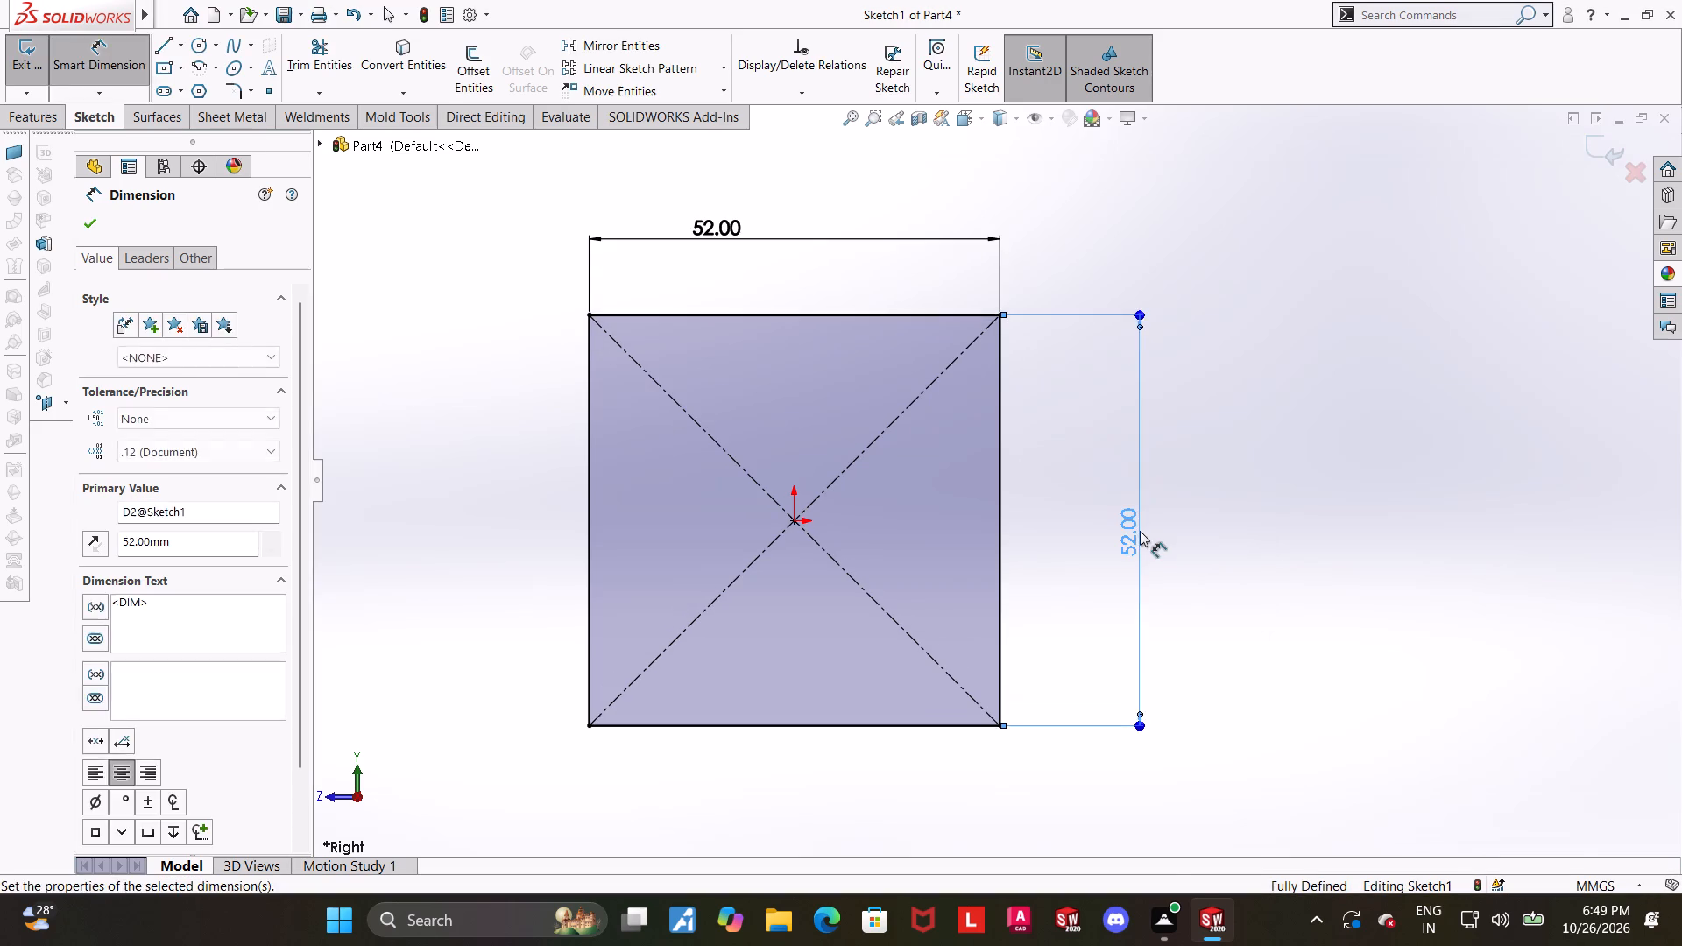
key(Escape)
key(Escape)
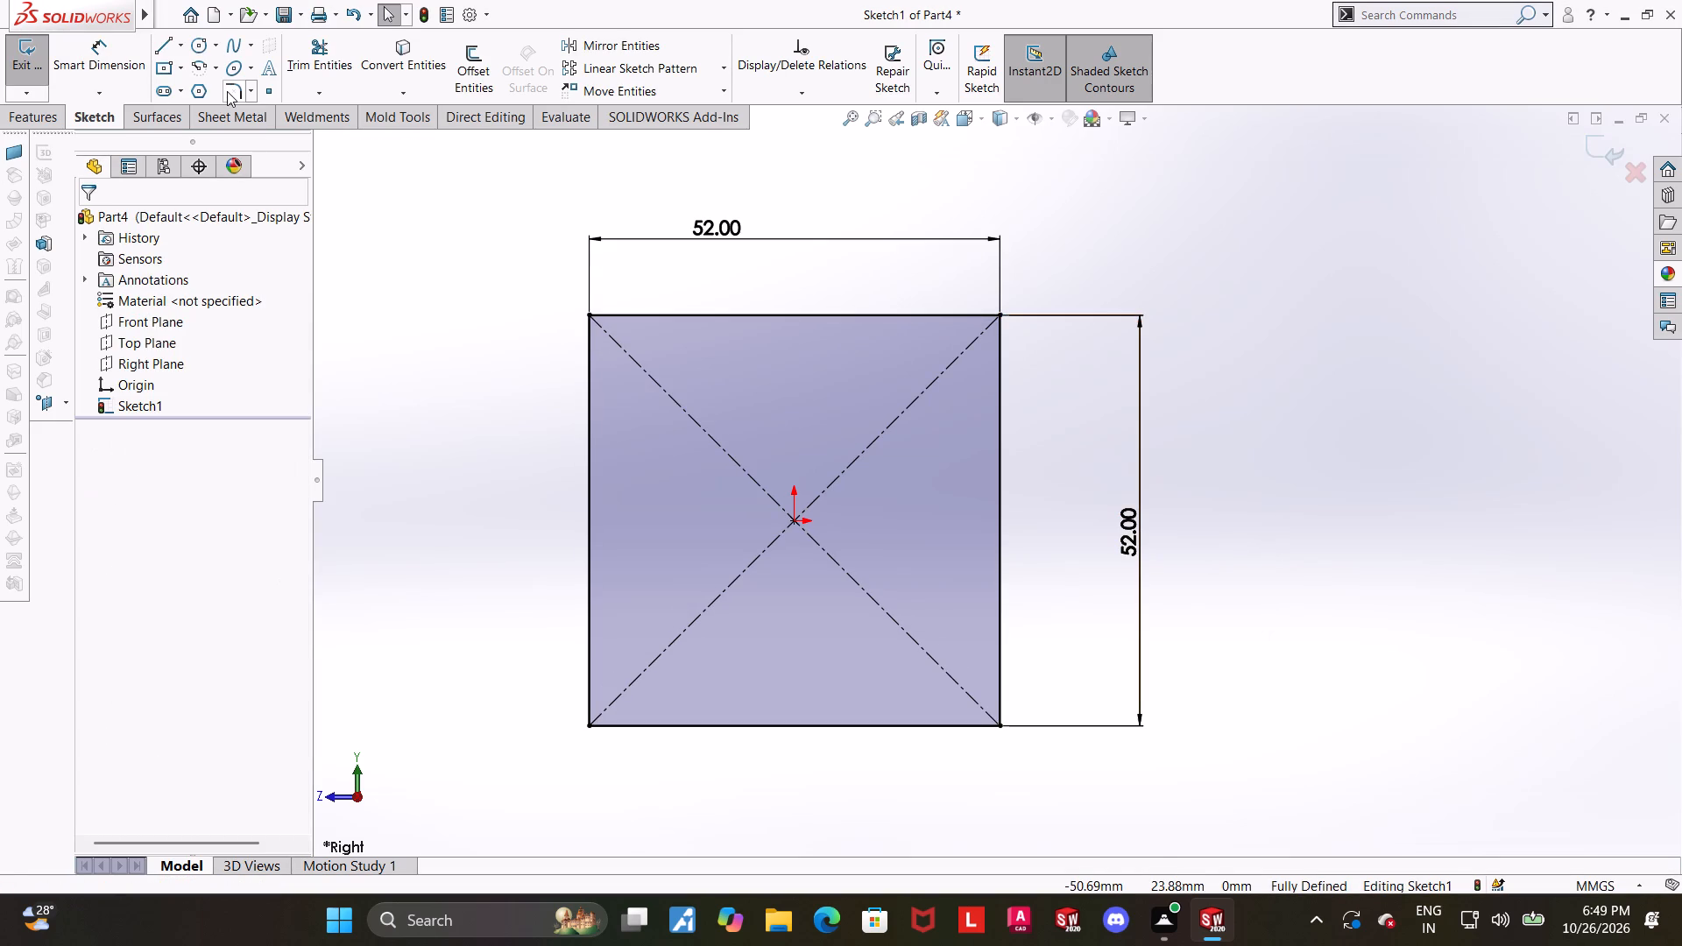
Apply sketch fillets with a 10 mm radius to all four corners of the square.
scroll(760, 468, up, 1)
scroll(952, 519, down, 1)
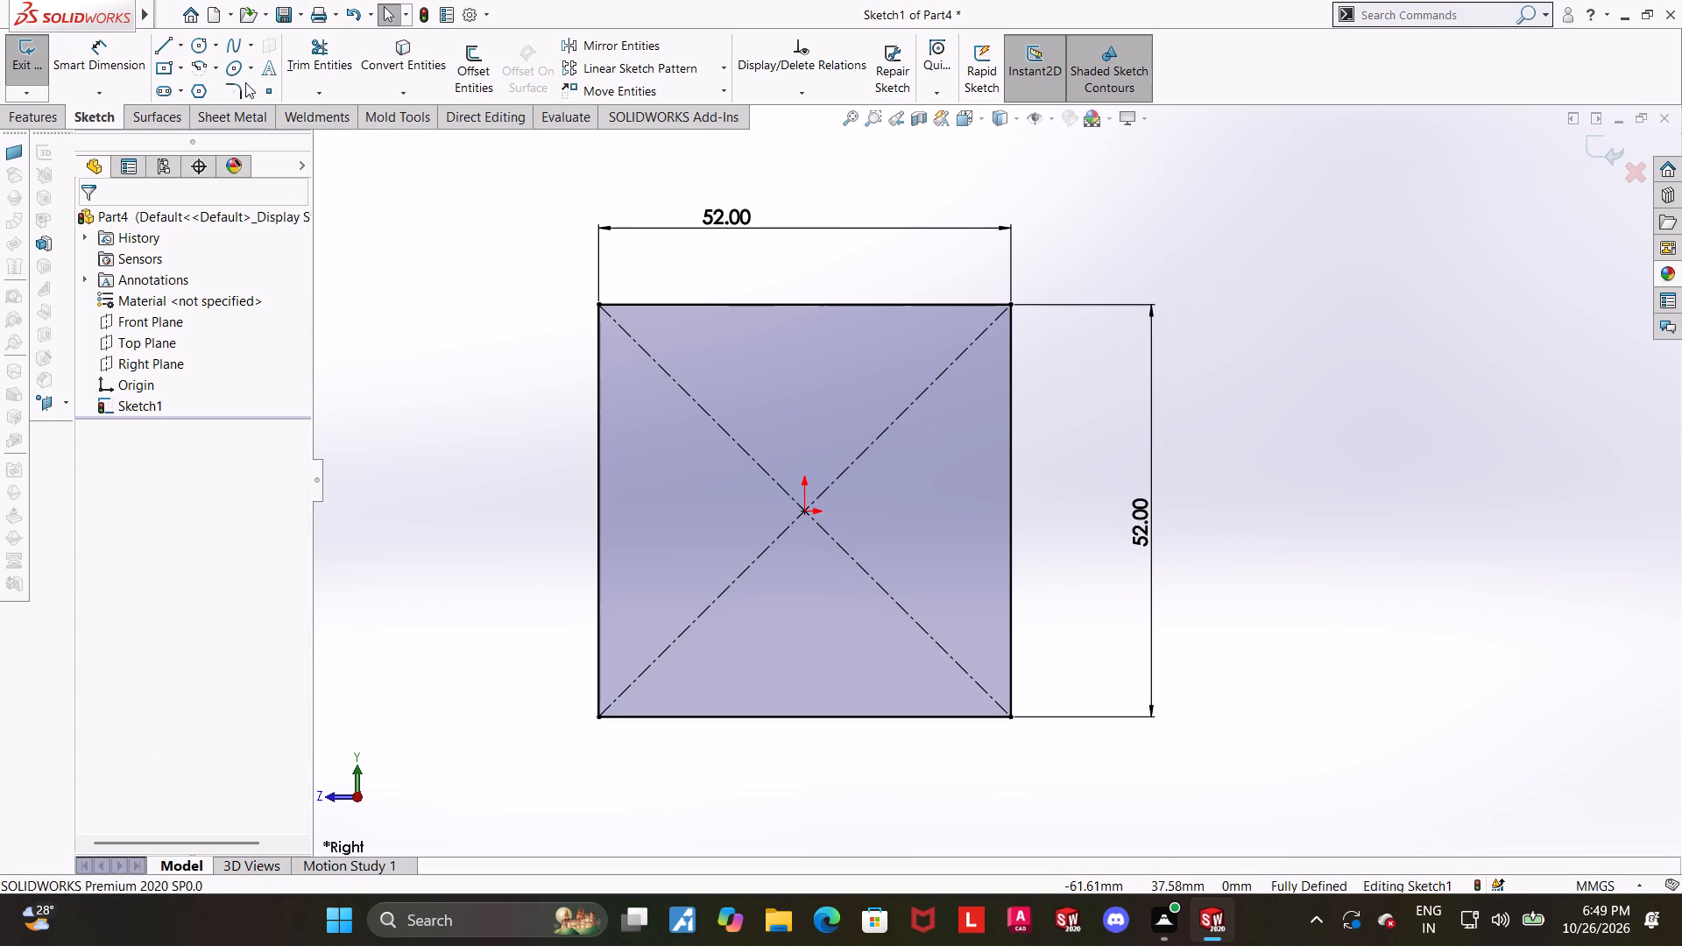
click(240, 90)
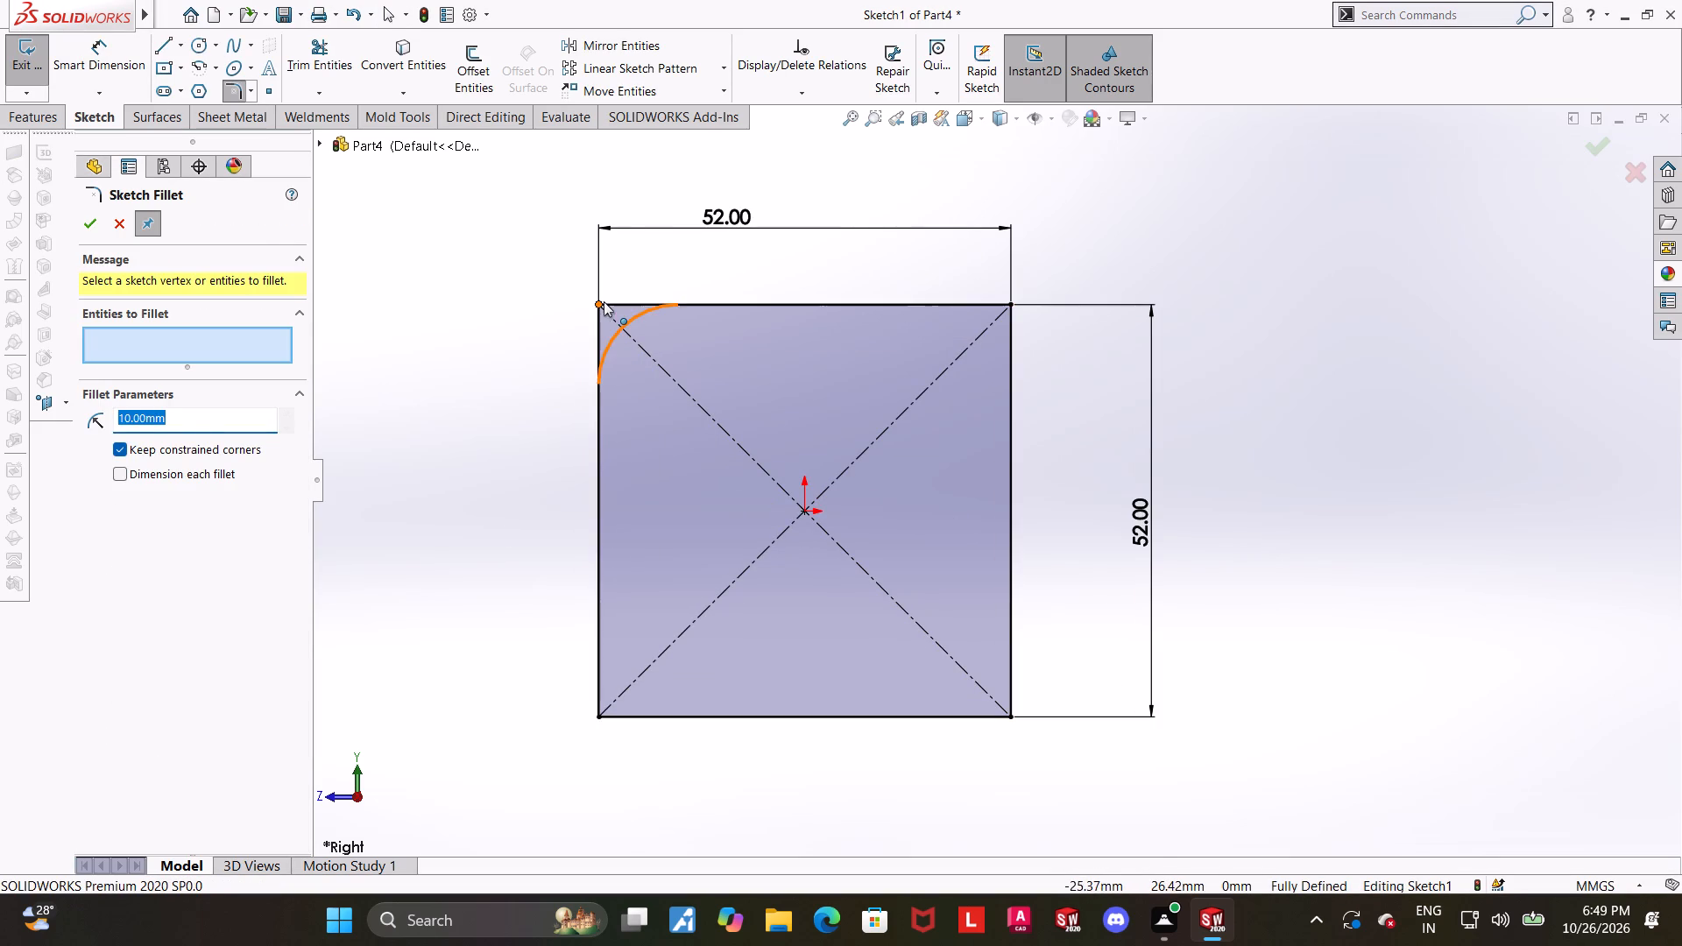
click(604, 301)
click(1013, 302)
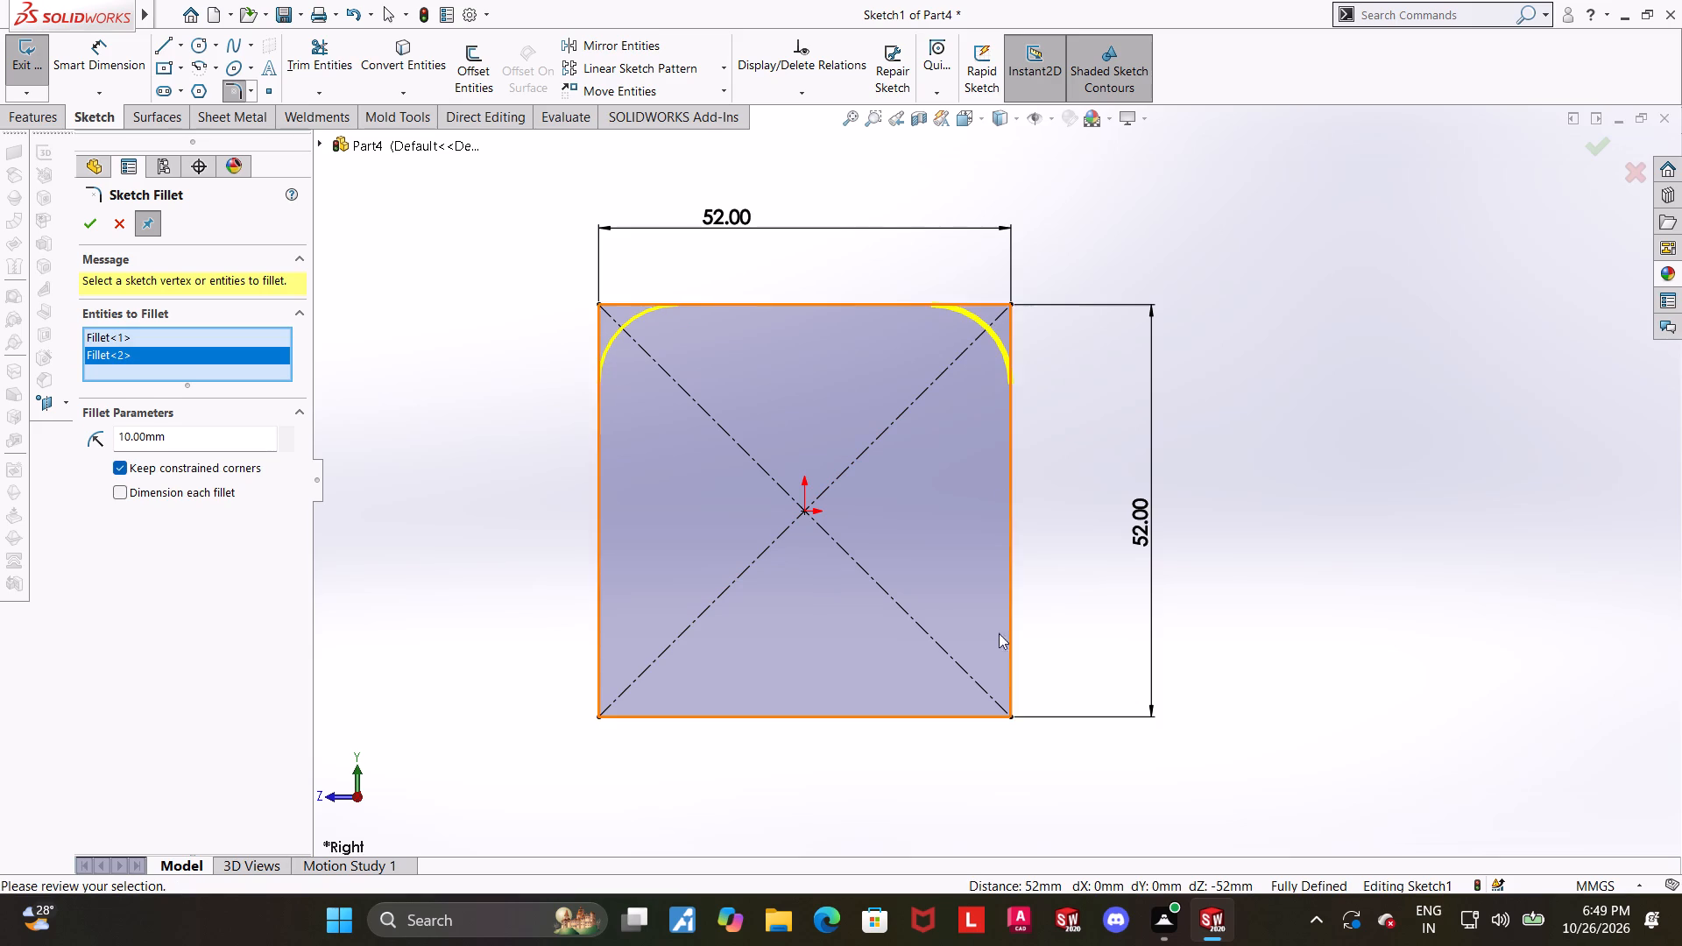
click(1007, 712)
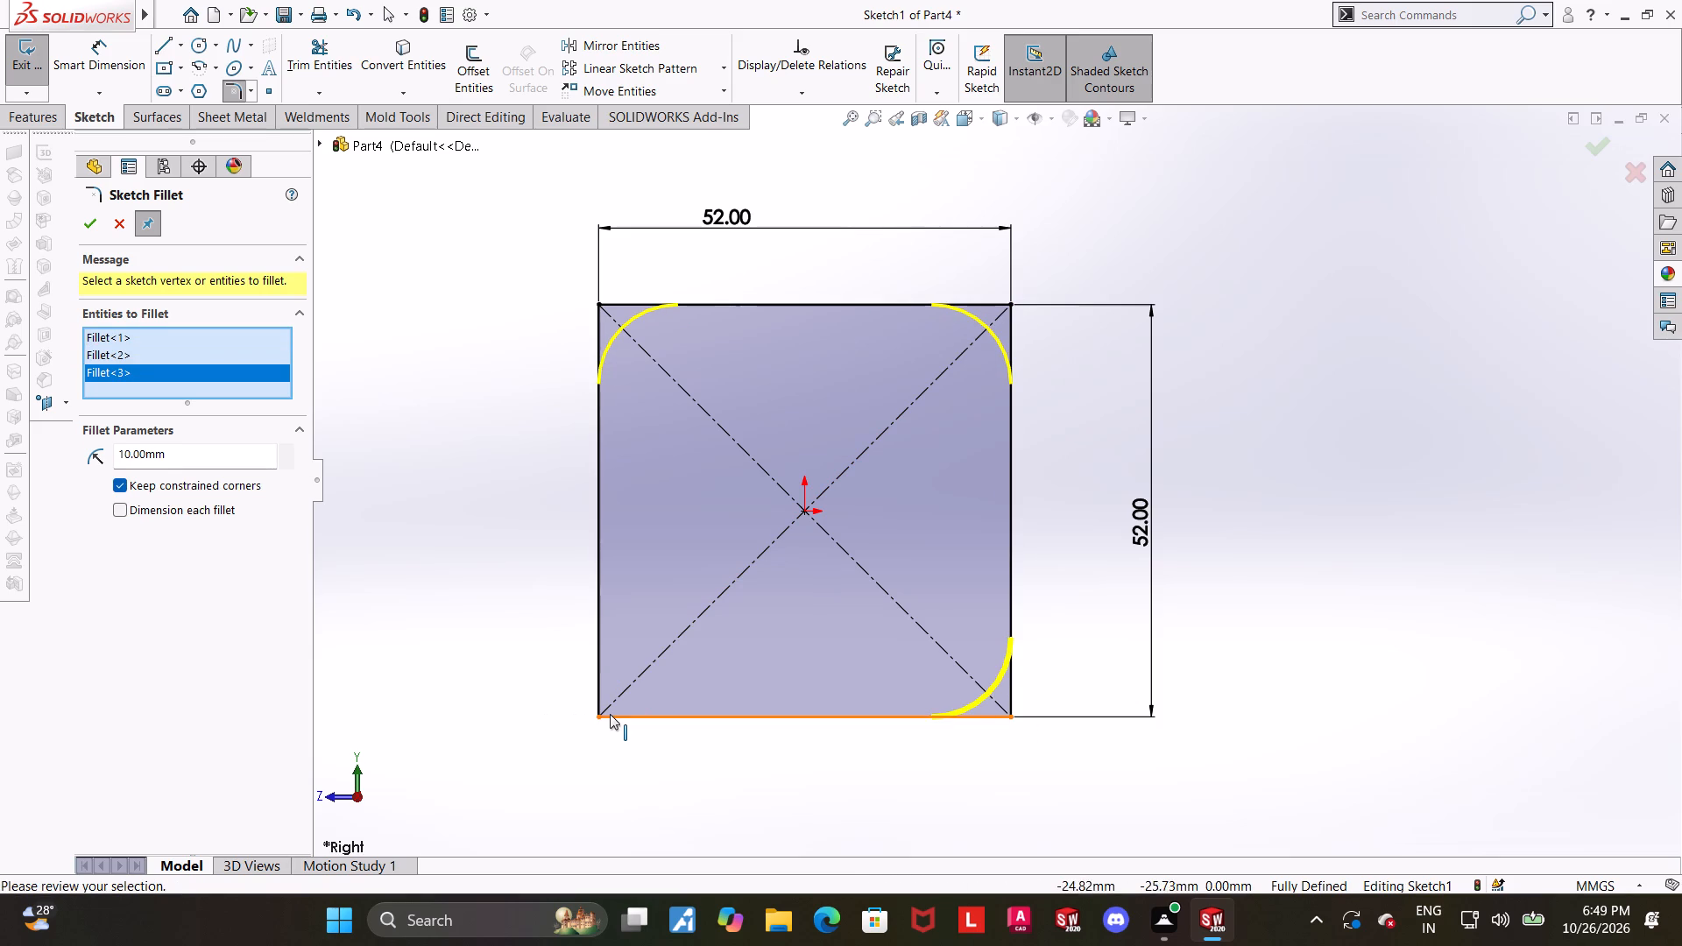
click(610, 714)
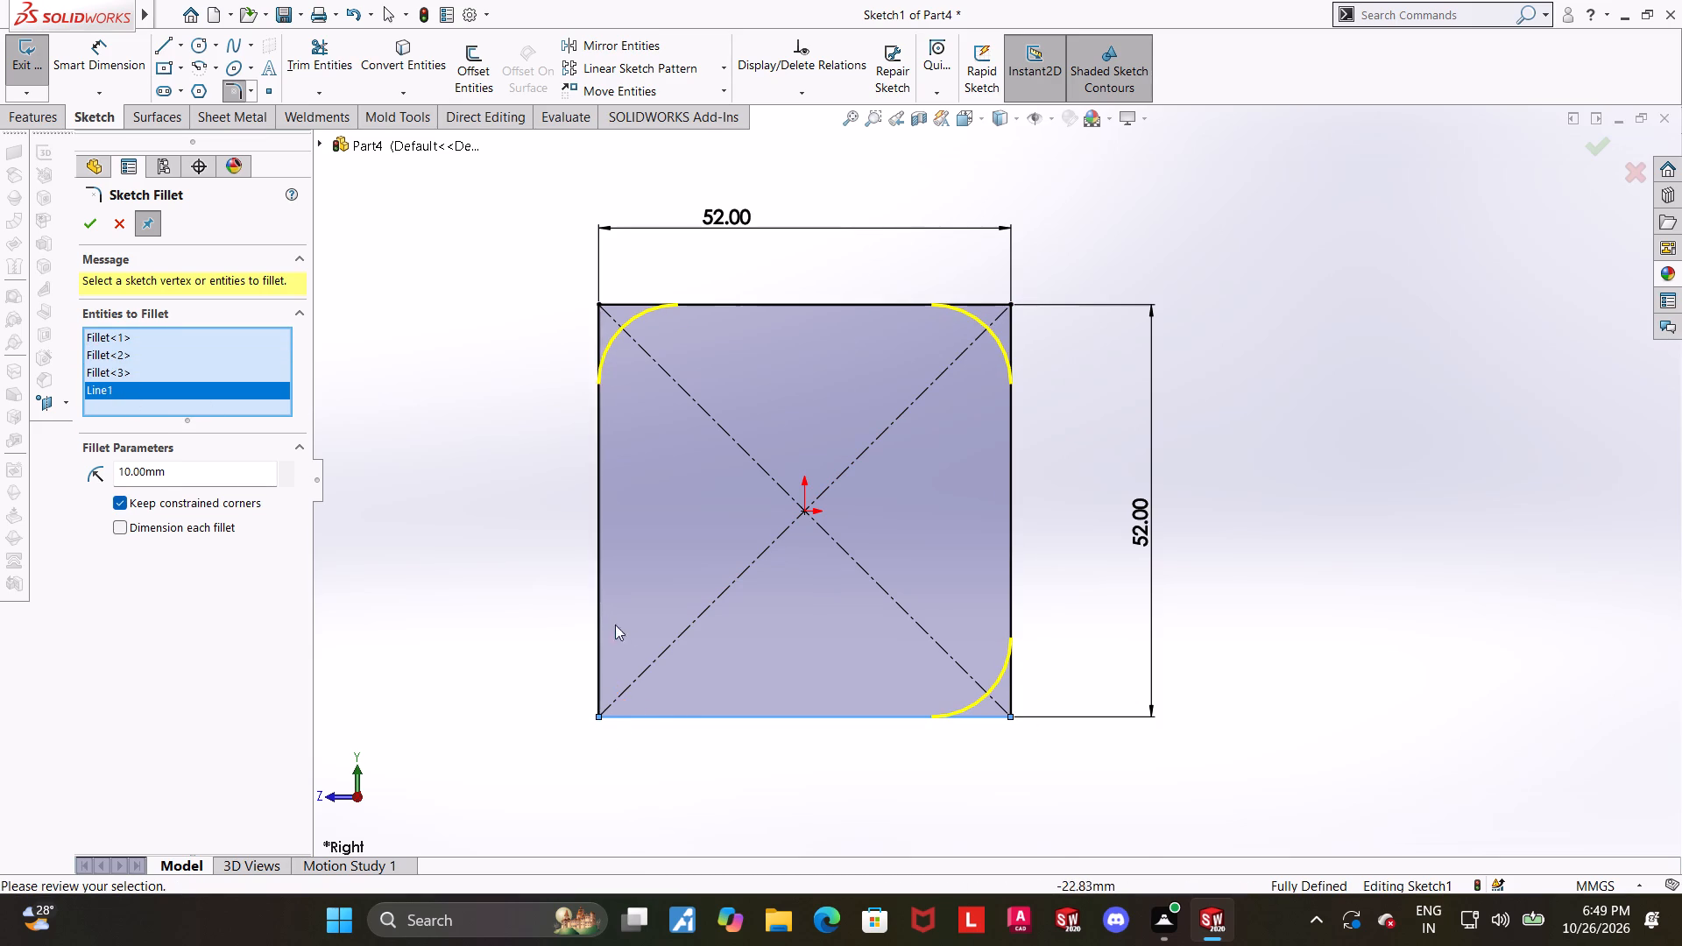
click(602, 621)
click(94, 228)
click(1378, 474)
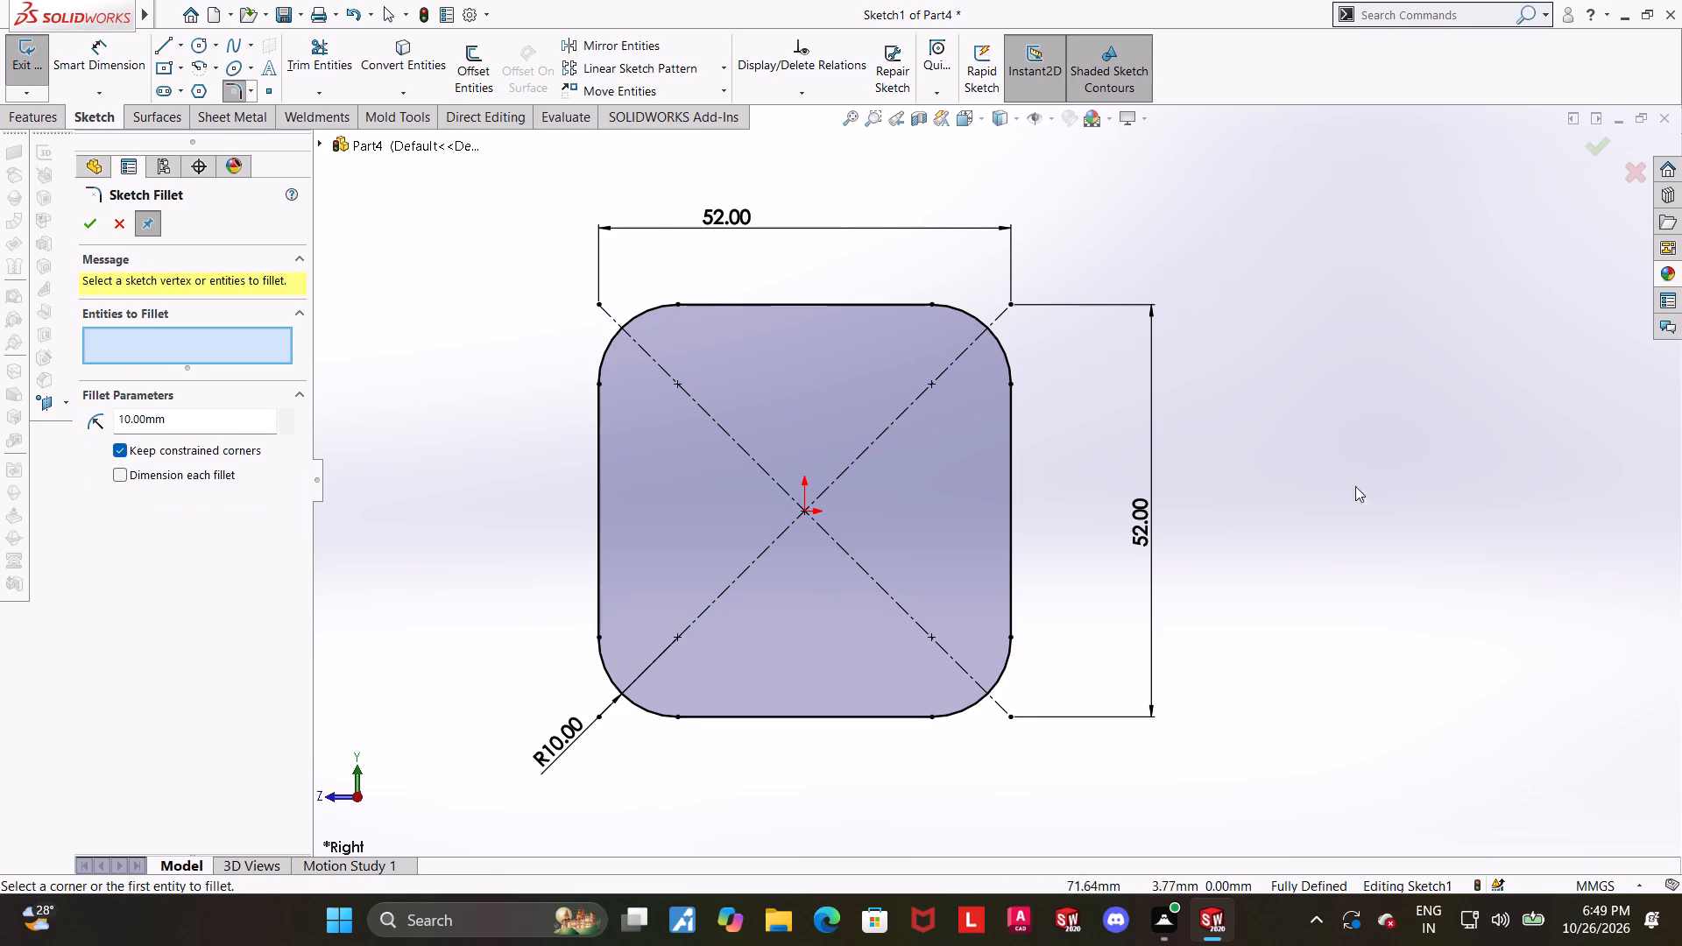
right_click(1131, 533)
key(Escape)
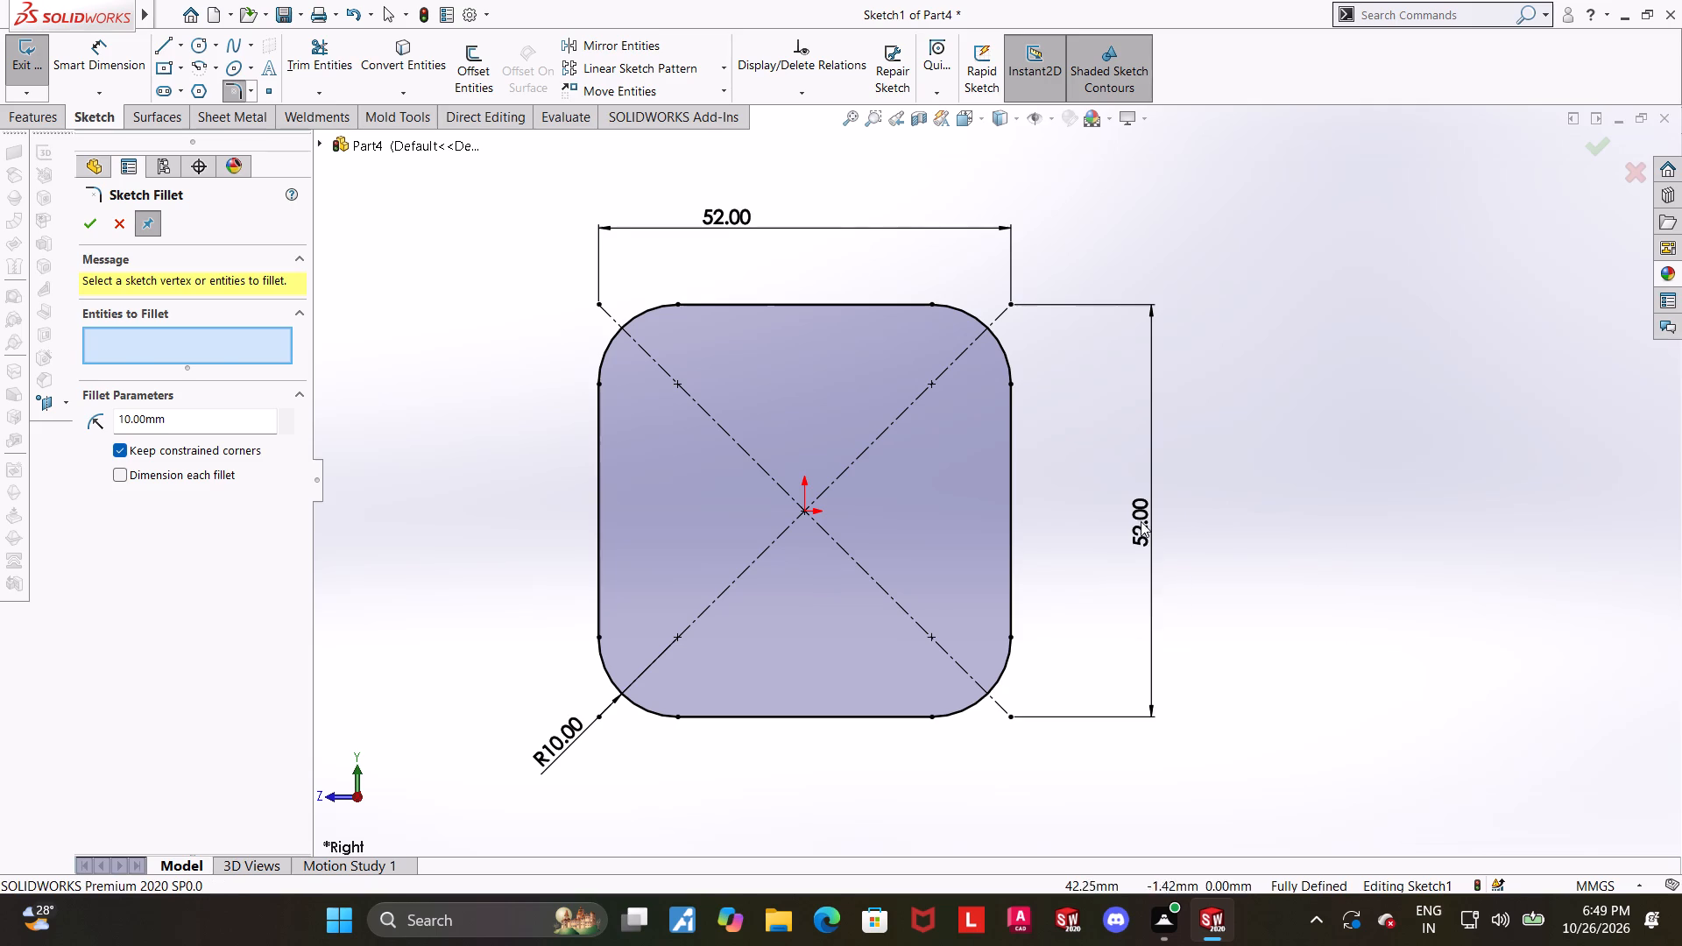
key(Escape)
key(Escape)
Replace the vertical 52 mm dimension with an Equal relation between the profile's top and right edges, and exit the sketch.
right_click(1145, 522)
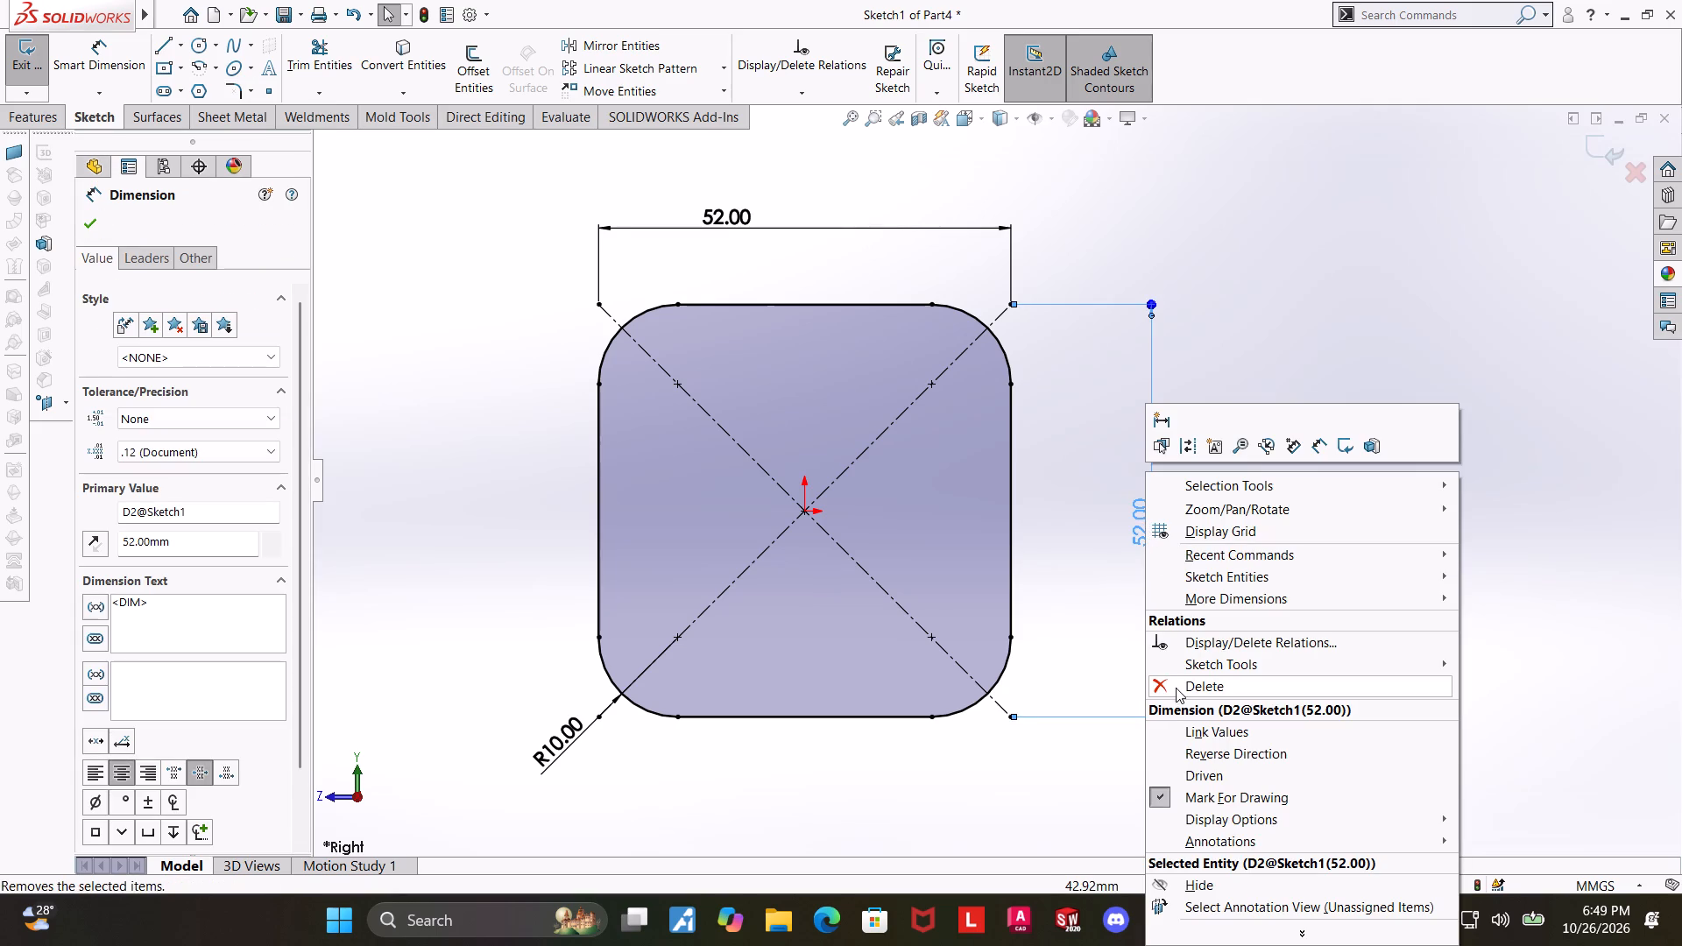
click(1176, 688)
click(1242, 680)
click(1014, 541)
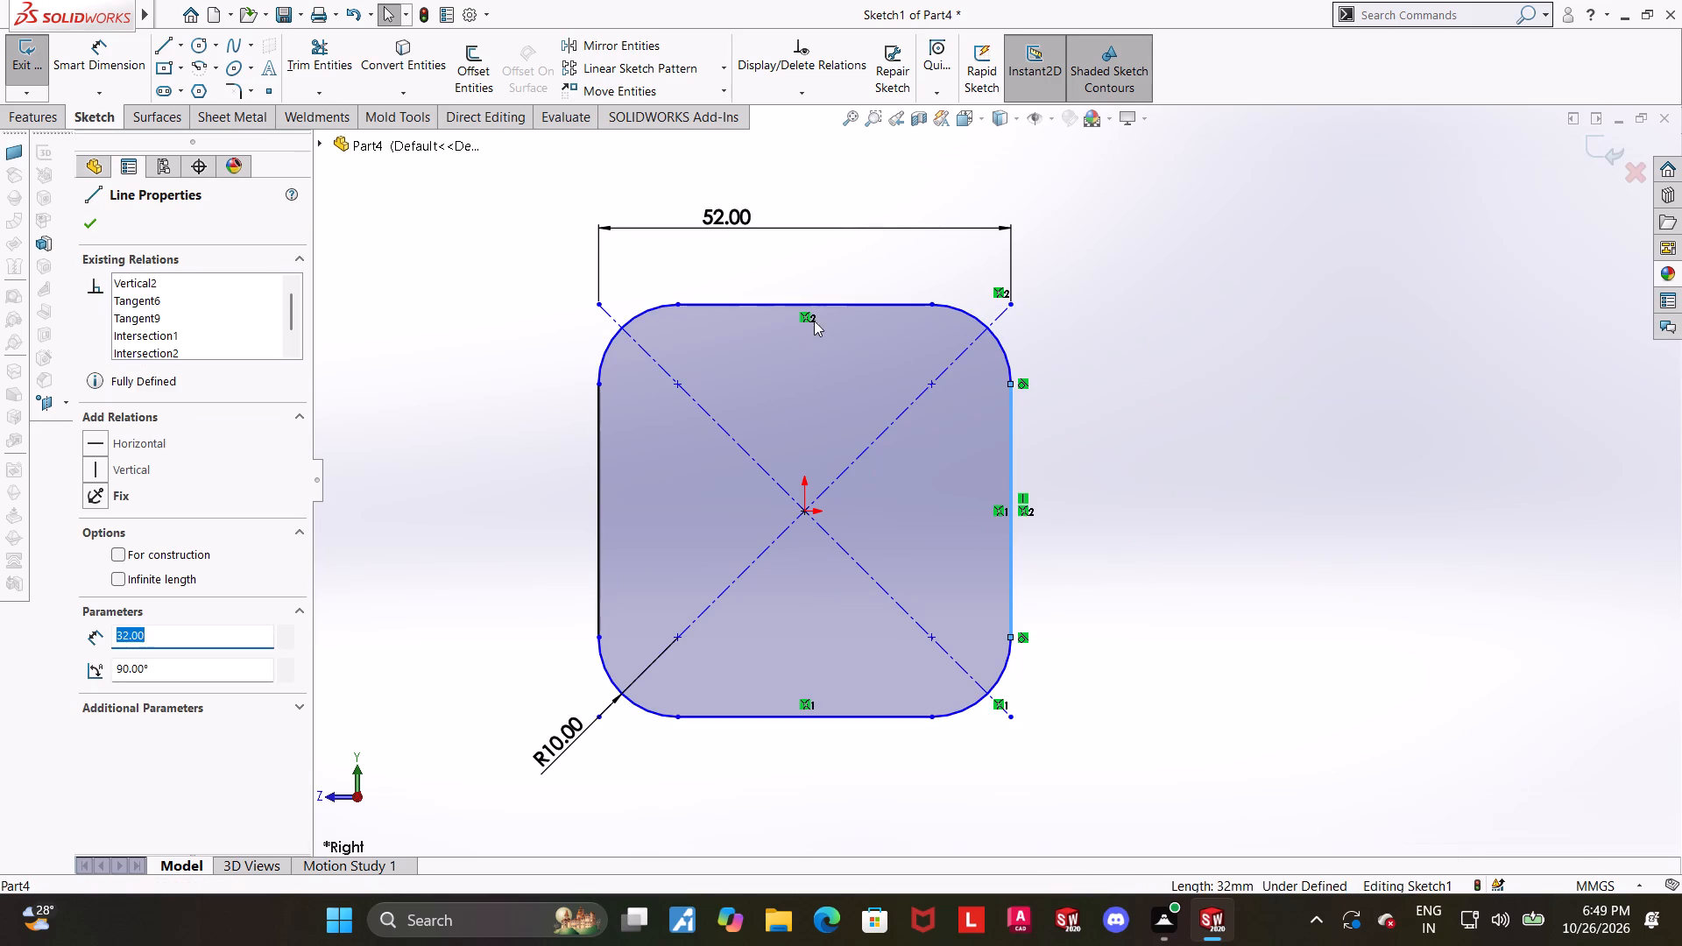
ctrl+click(813, 306)
click(97, 667)
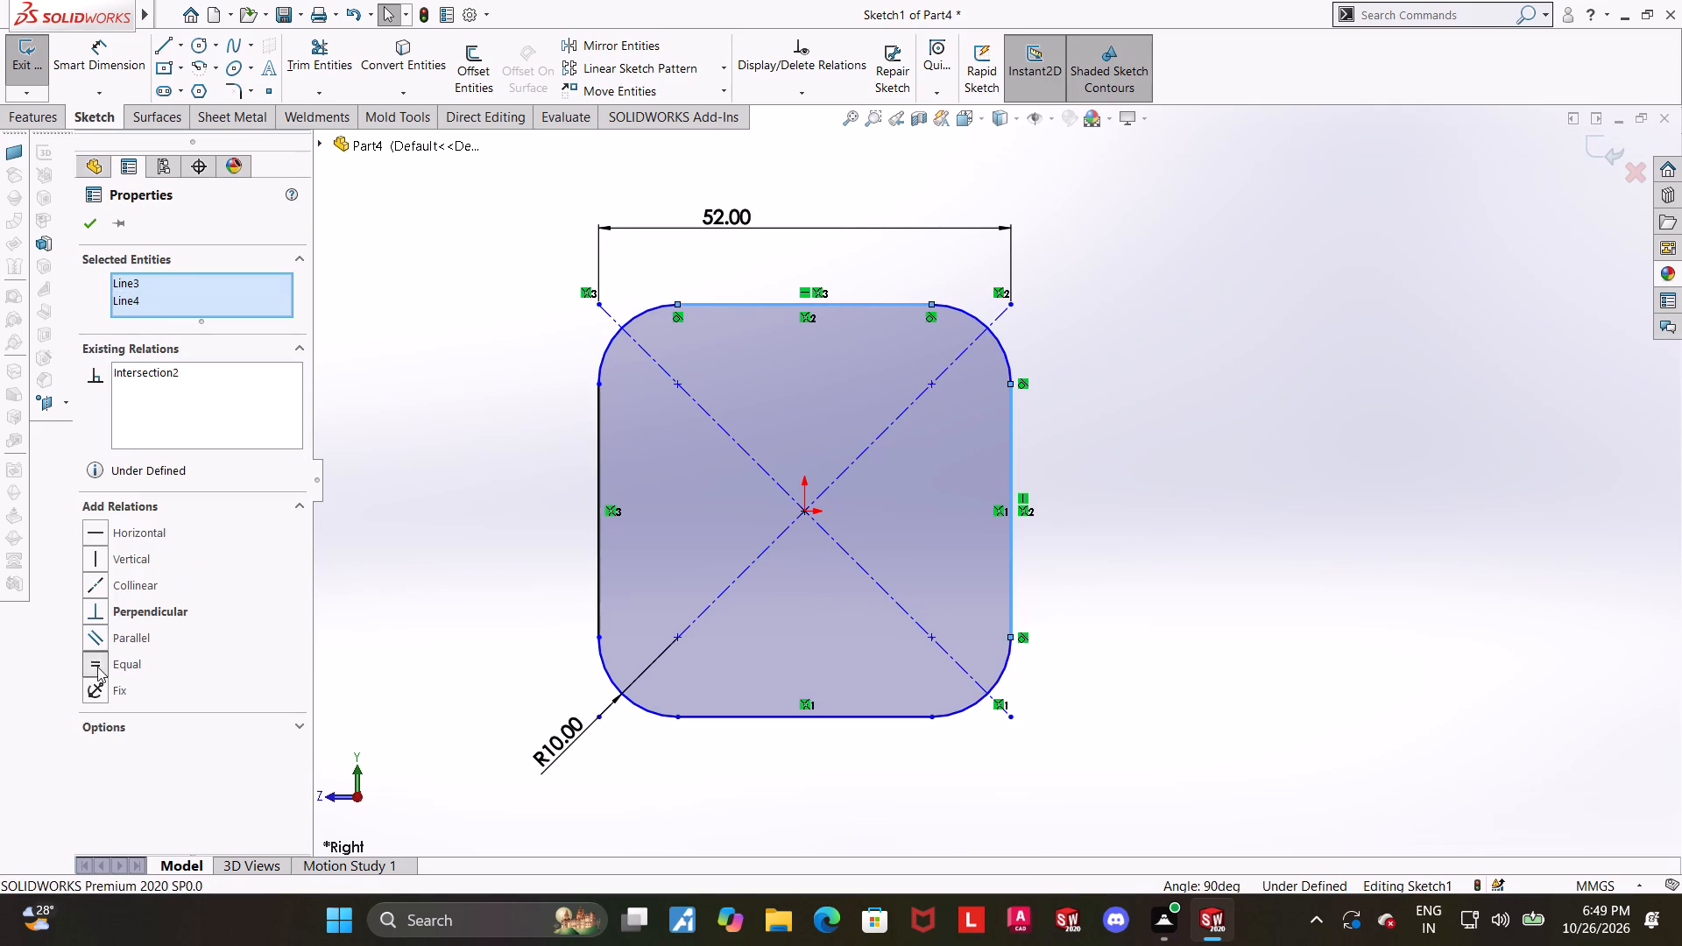
click(1370, 603)
scroll(1305, 574, up, 1)
scroll(1237, 520, down, 1)
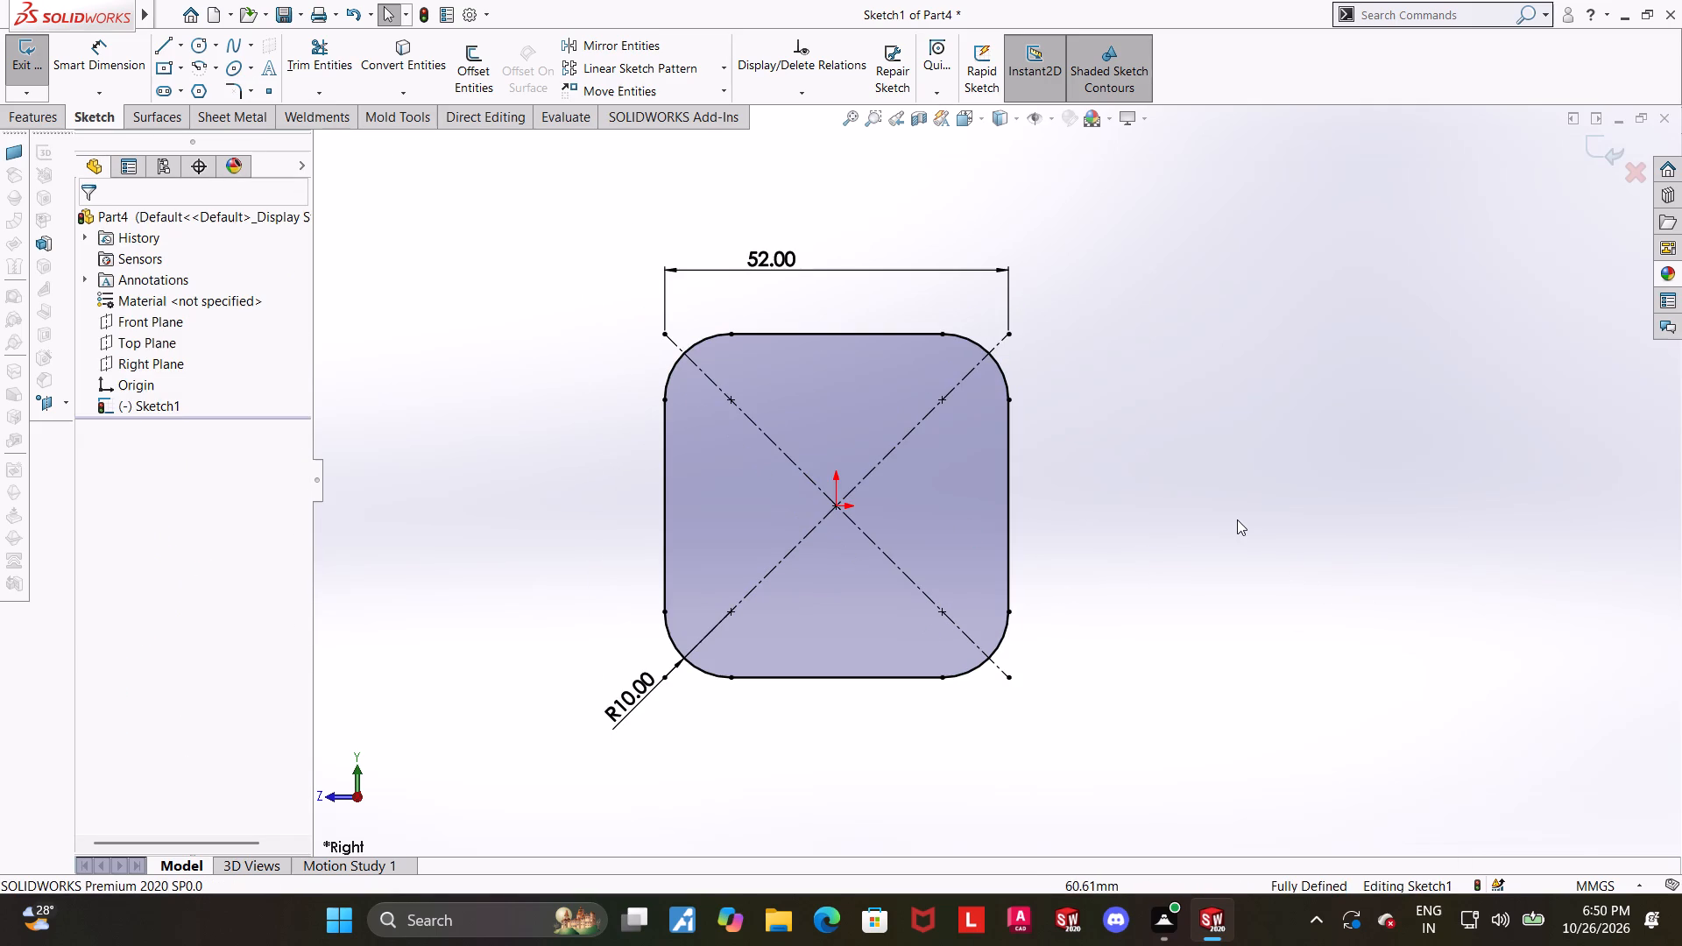
middle_drag(1162, 499, 1211, 500)
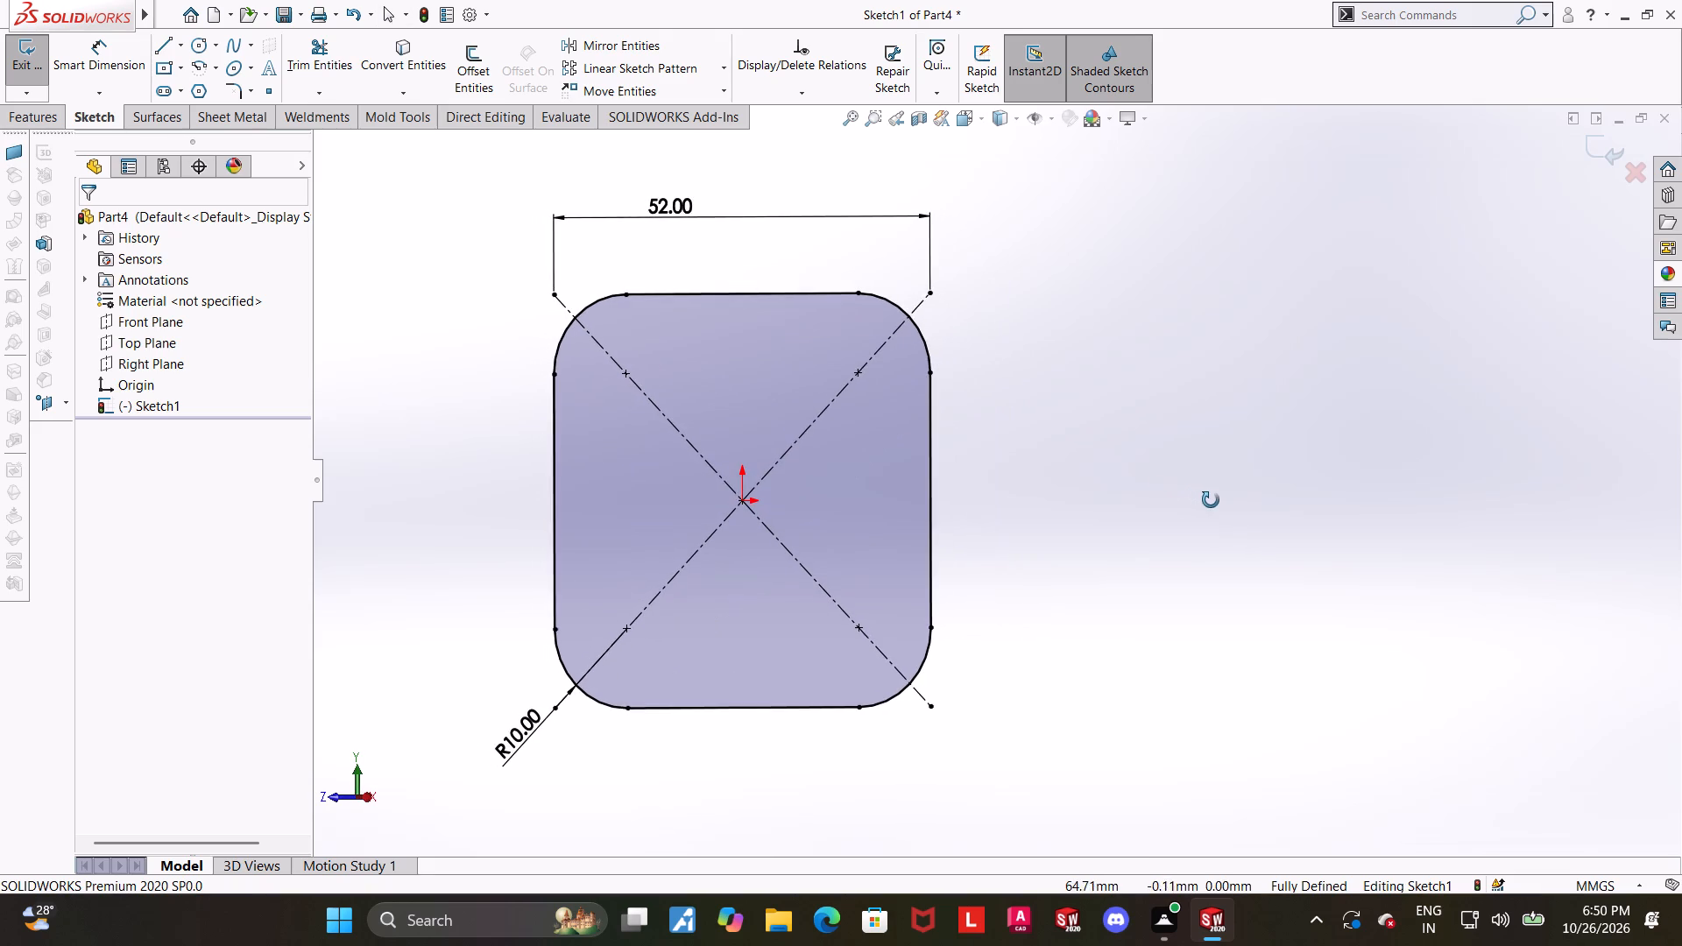
middle_drag(1211, 500, 1216, 491)
click(1620, 145)
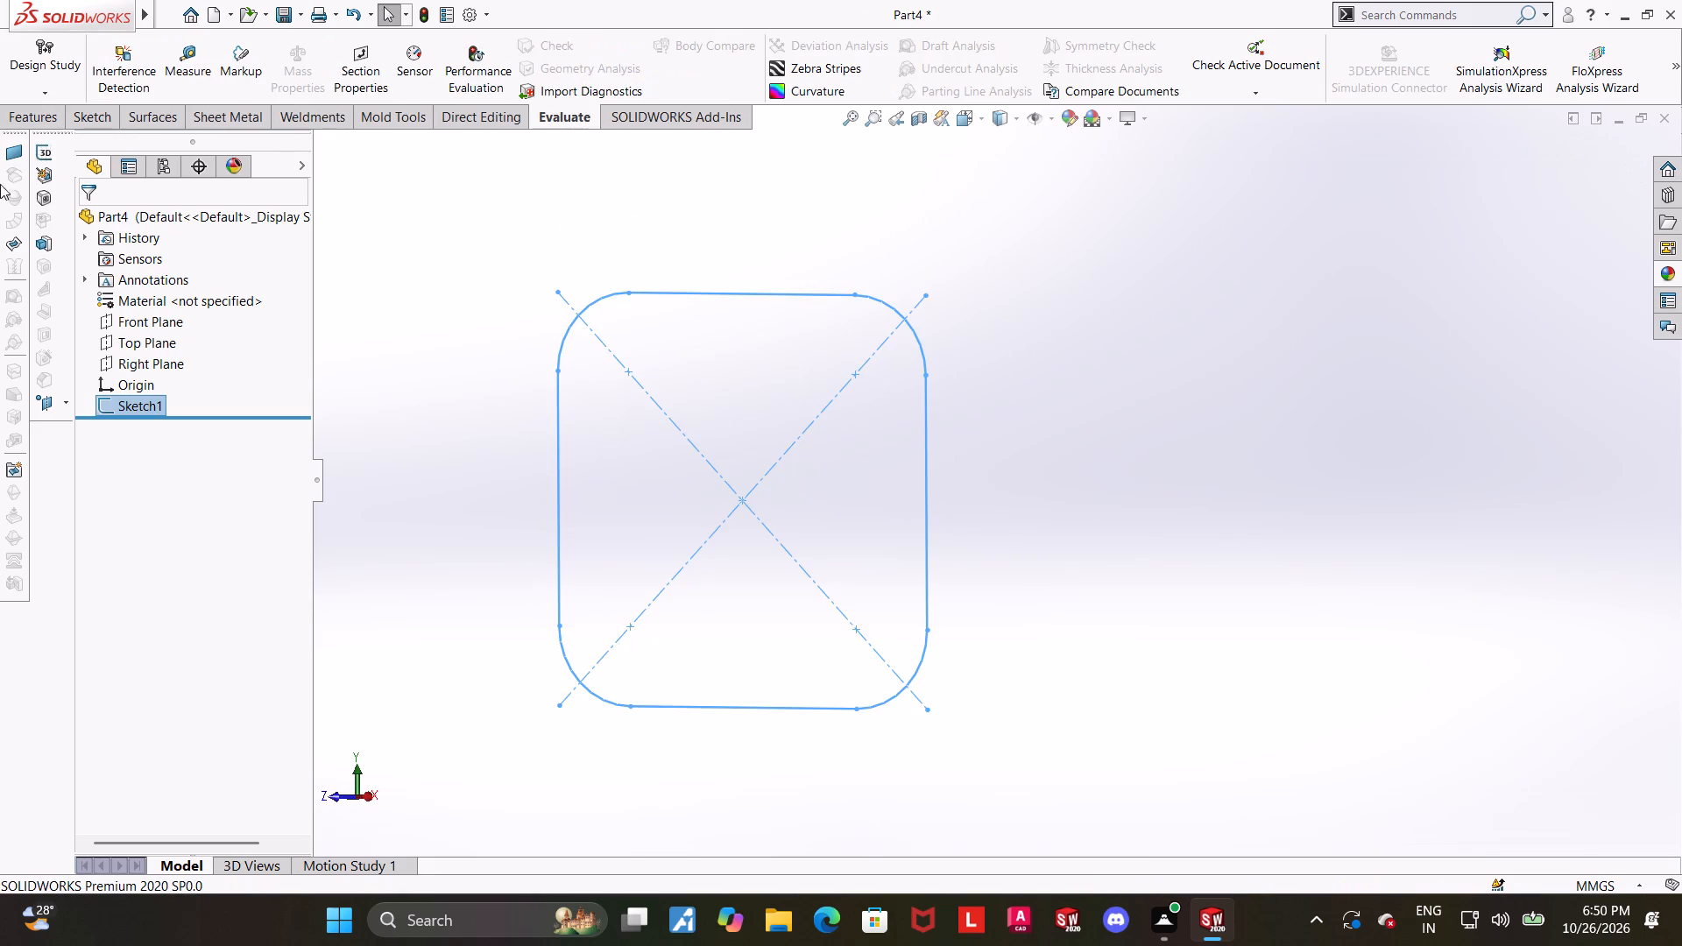
Extrude the rounded square profile 15 mm with the Mid Plane end condition.
click(44, 120)
click(53, 70)
middle_drag(1028, 456, 1100, 455)
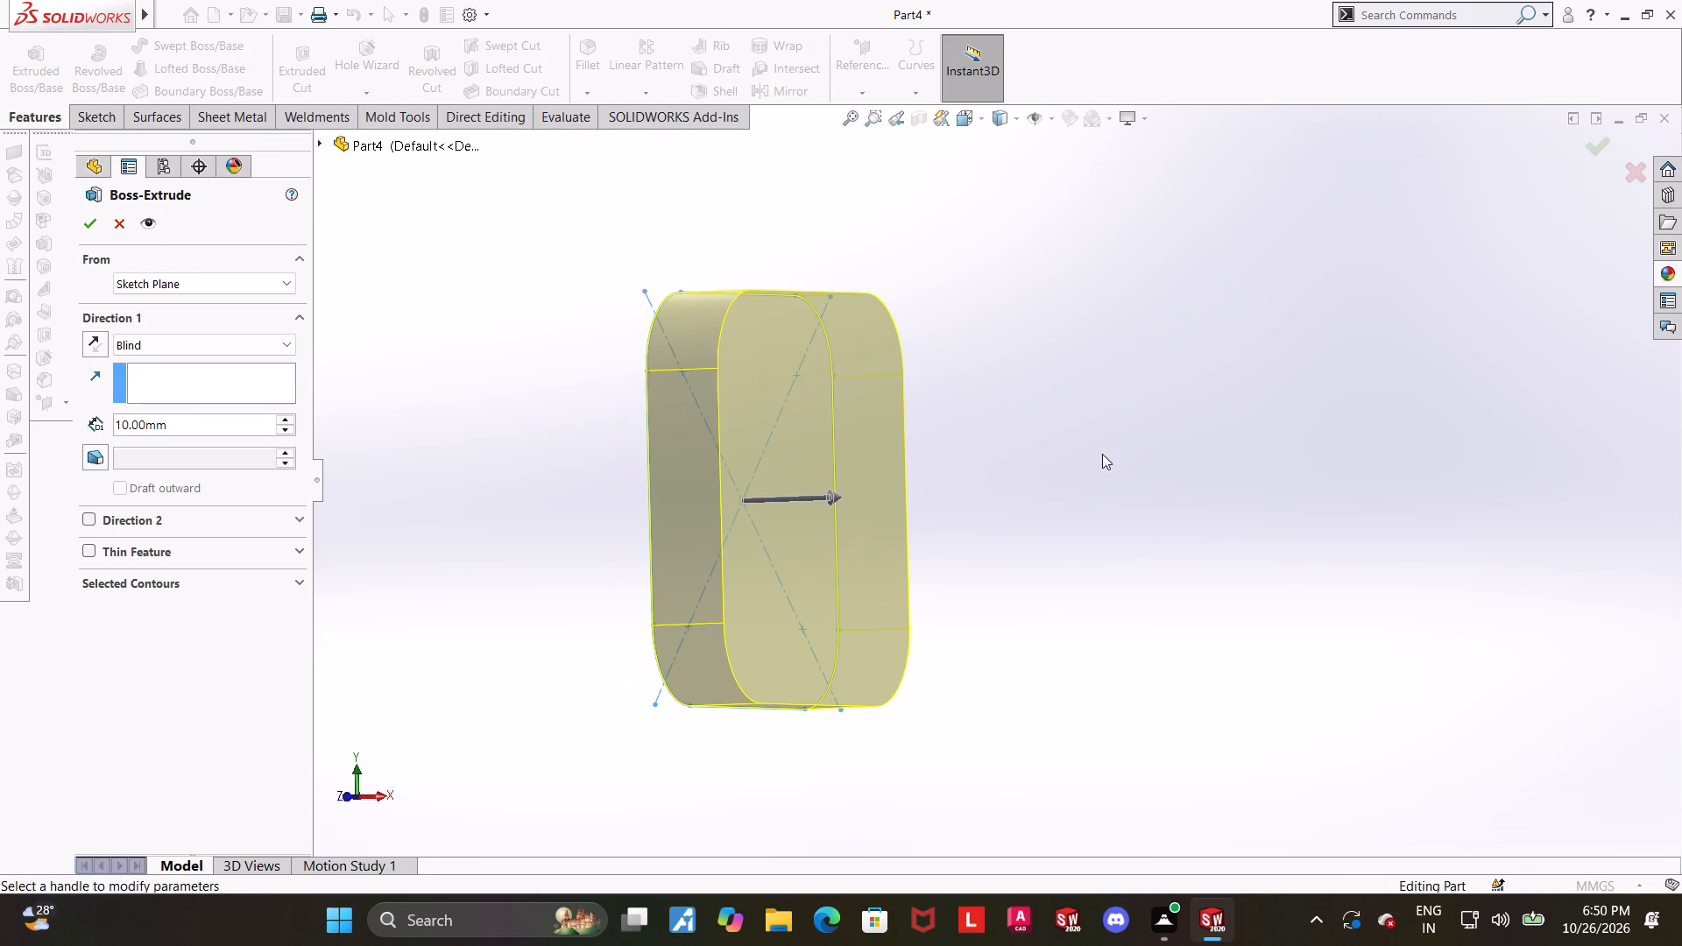
click(249, 419)
drag(254, 423, 30, 426)
text(15)
key(Return)
click(144, 335)
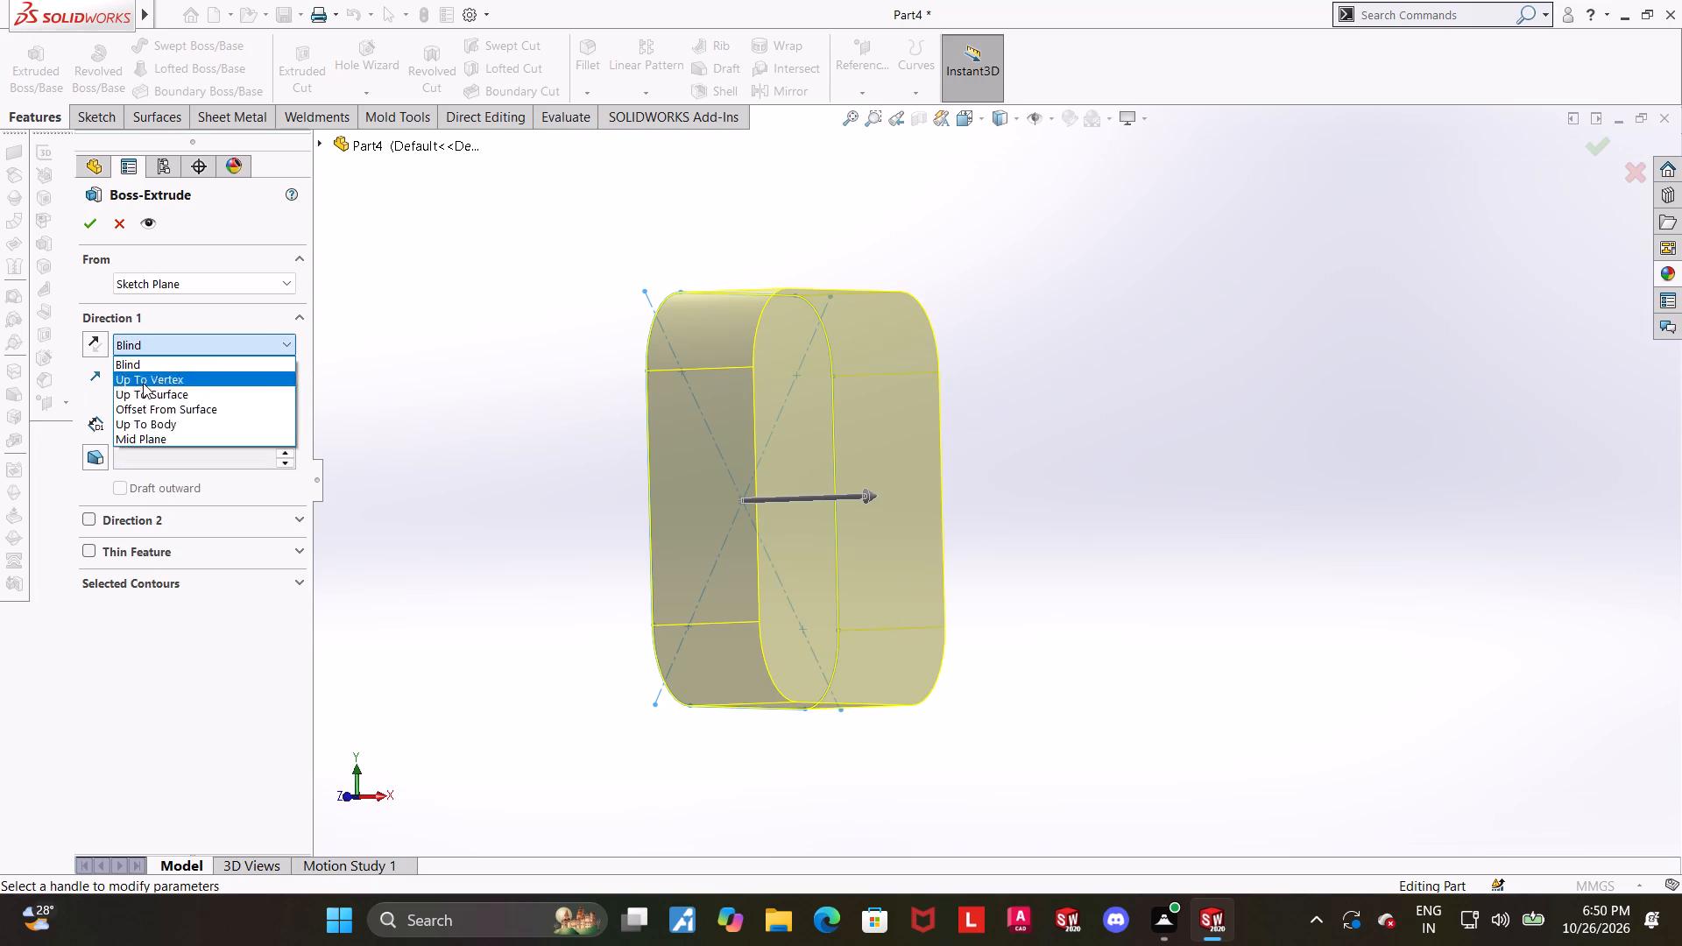
click(143, 445)
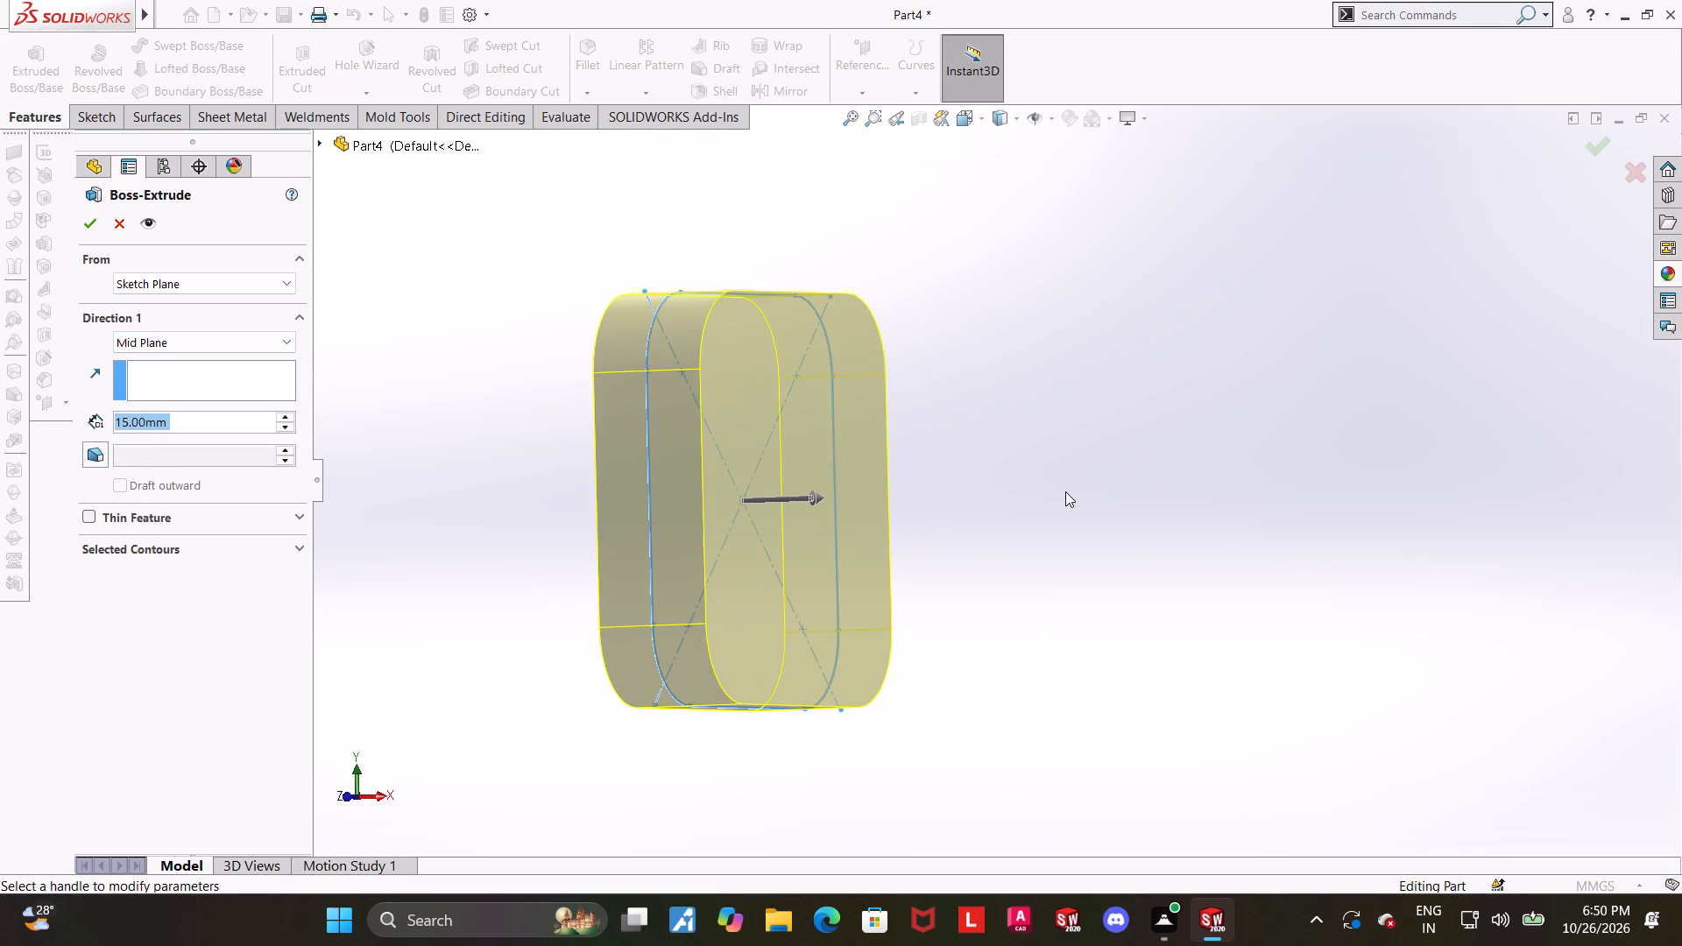
middle_drag(1061, 493, 1042, 547)
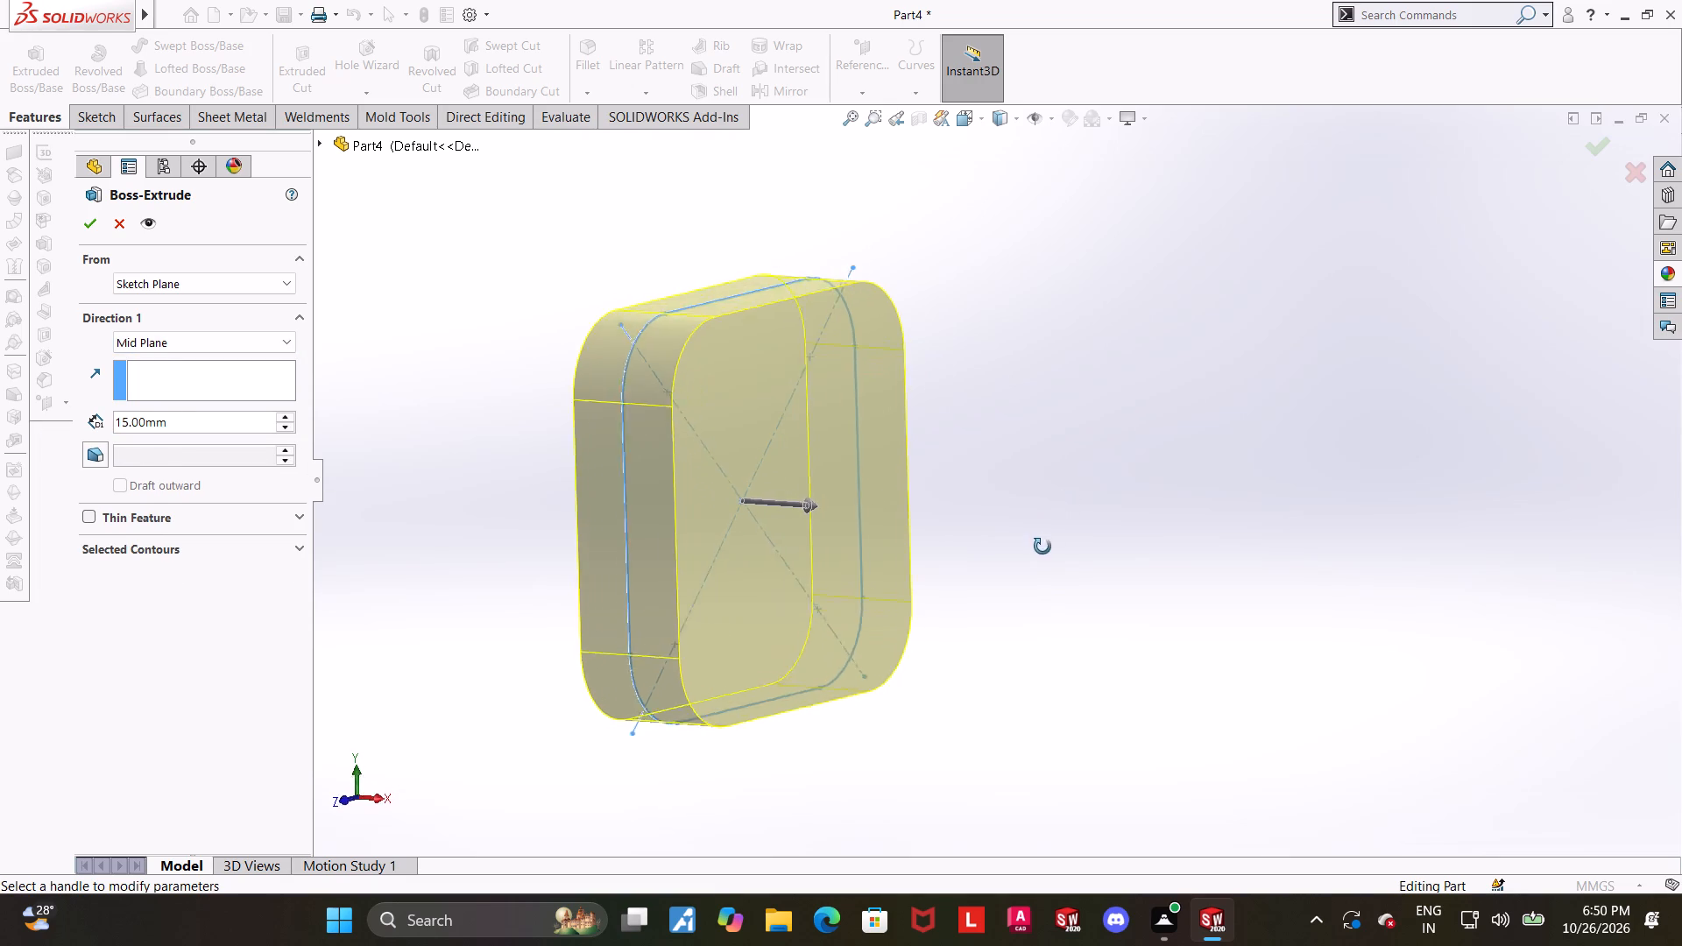
middle_drag(1042, 547, 1113, 528)
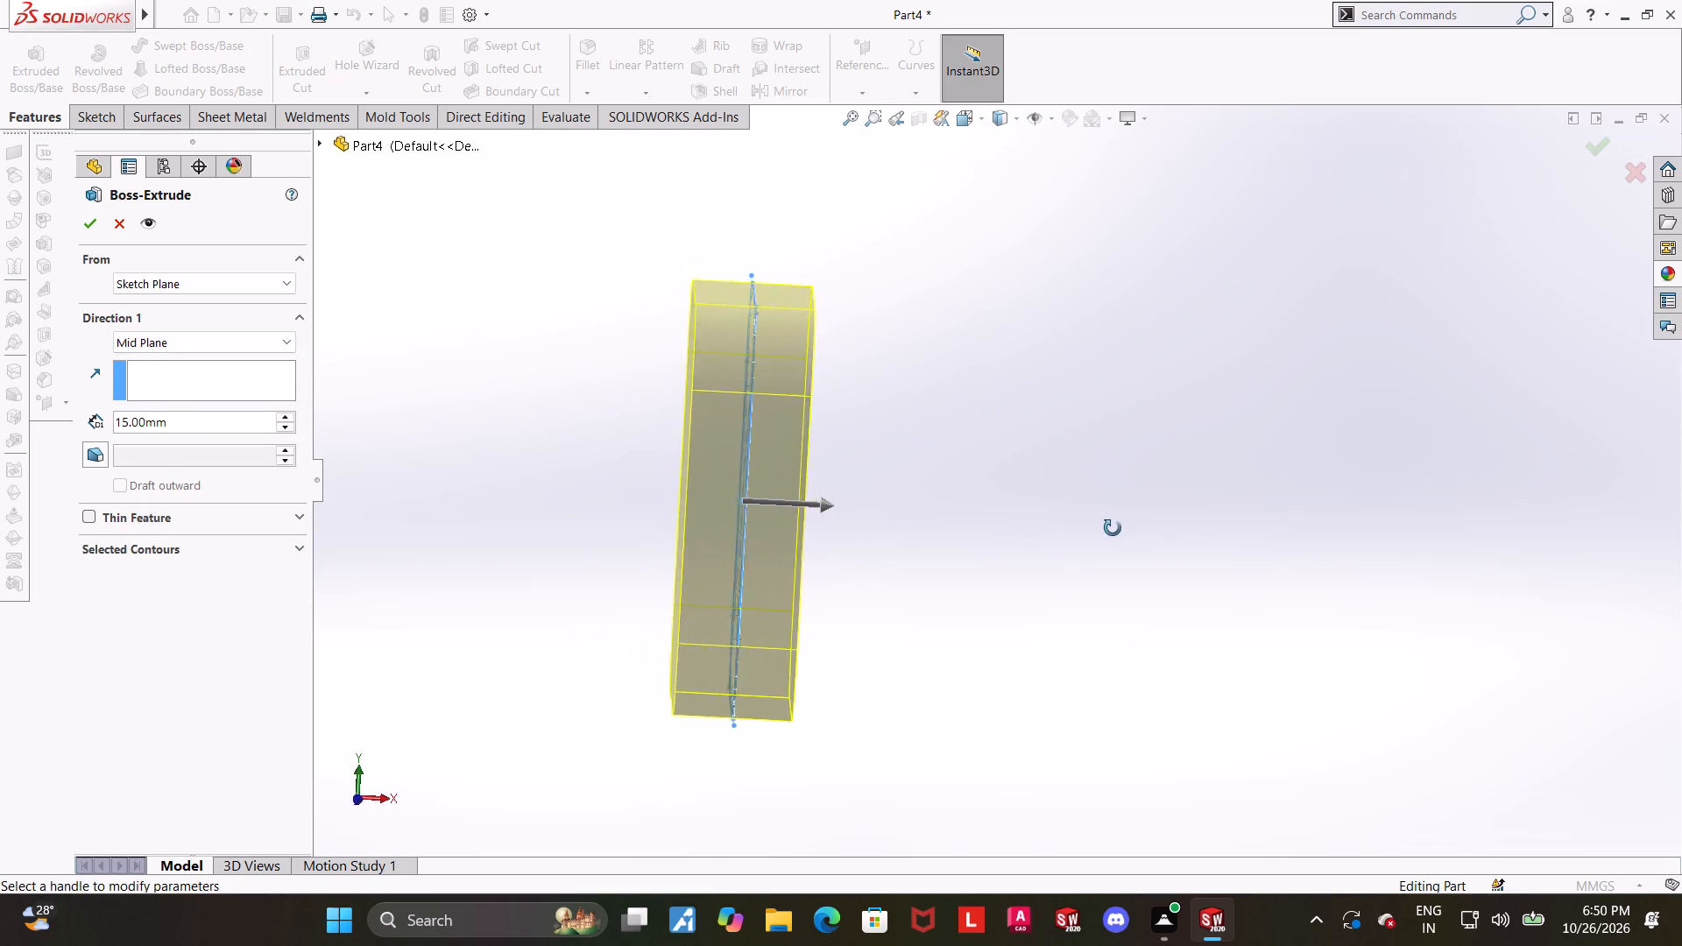
middle_drag(1113, 528, 1097, 550)
scroll(809, 386, down, 1)
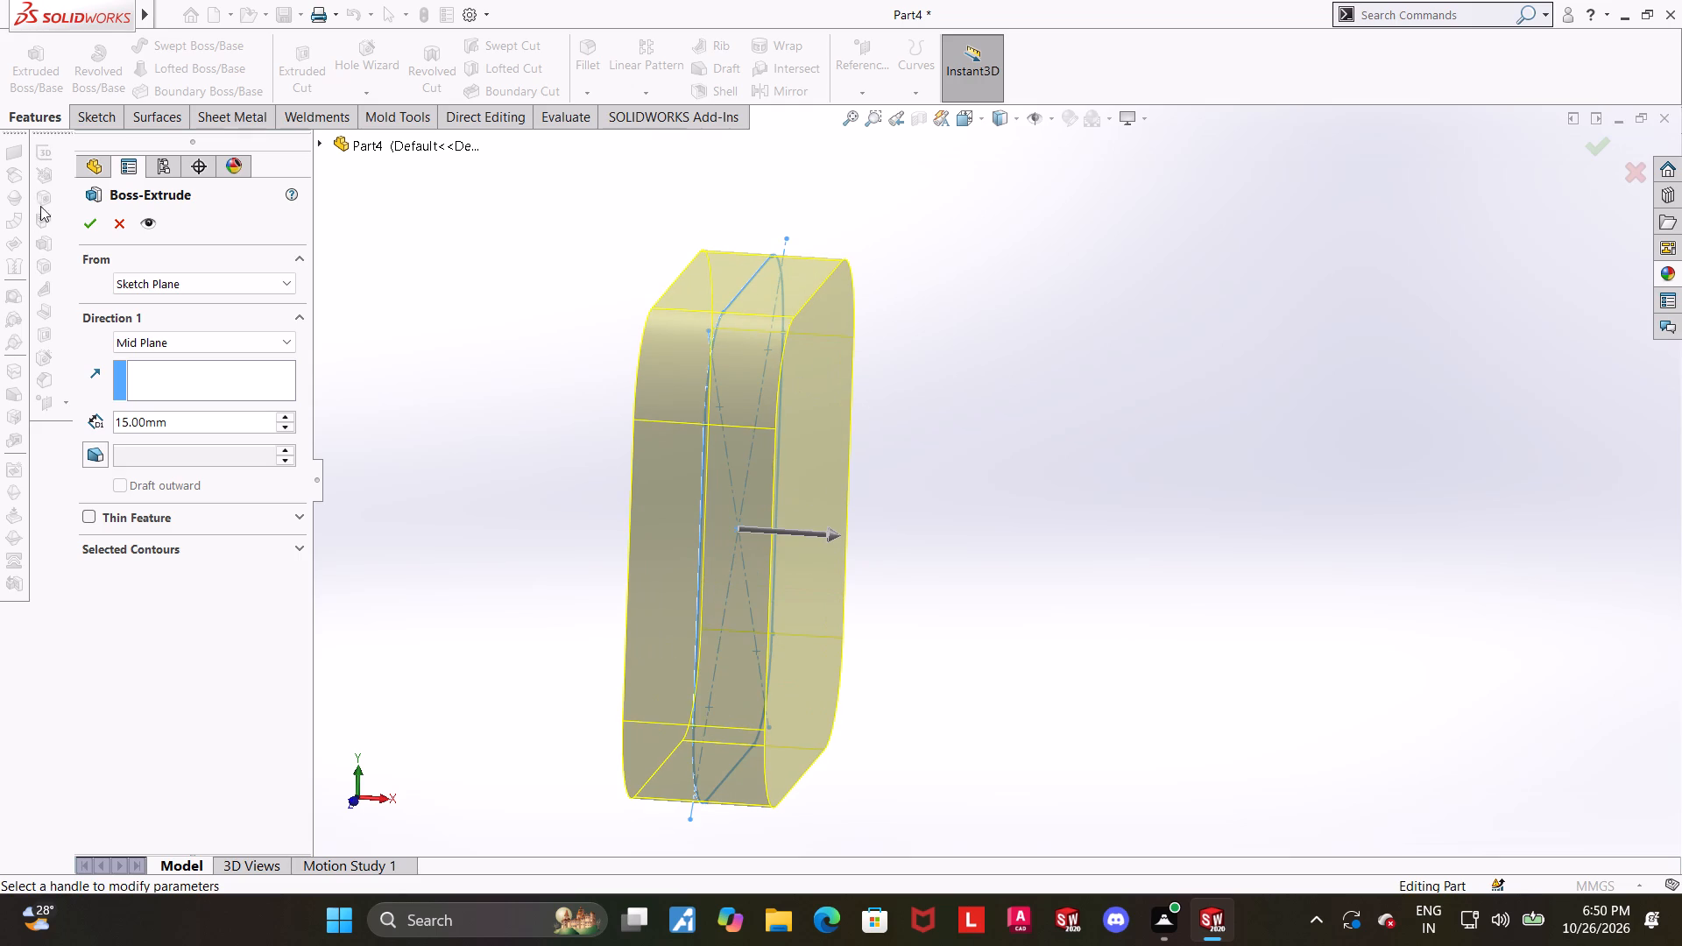
click(91, 229)
click(1066, 471)
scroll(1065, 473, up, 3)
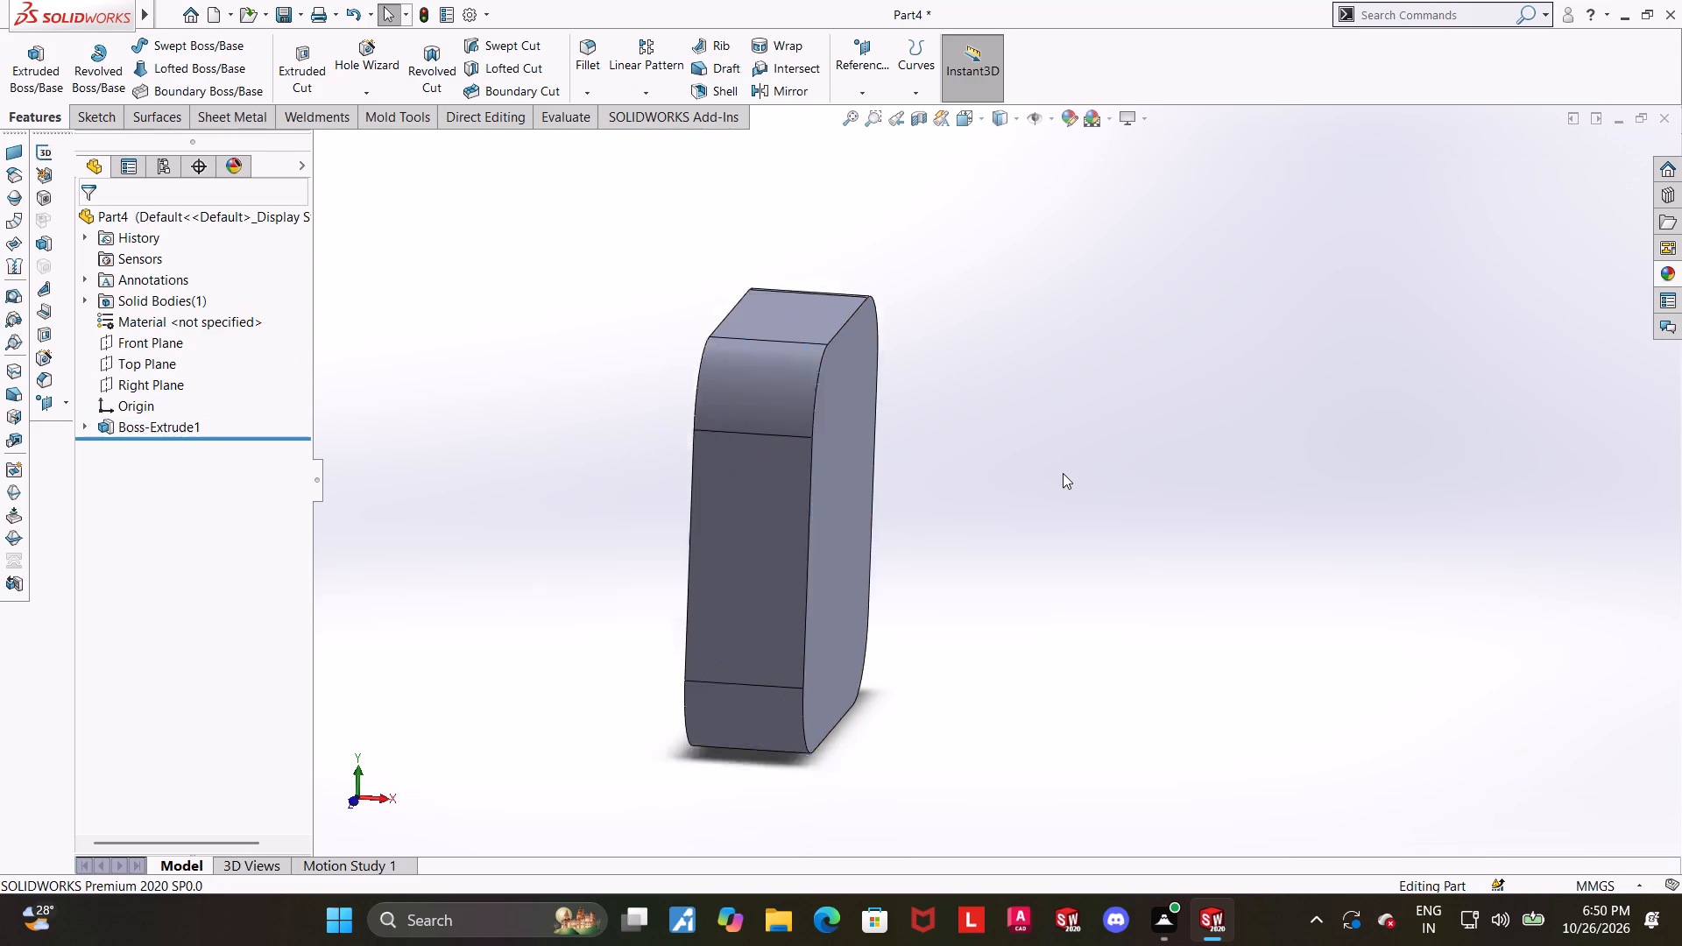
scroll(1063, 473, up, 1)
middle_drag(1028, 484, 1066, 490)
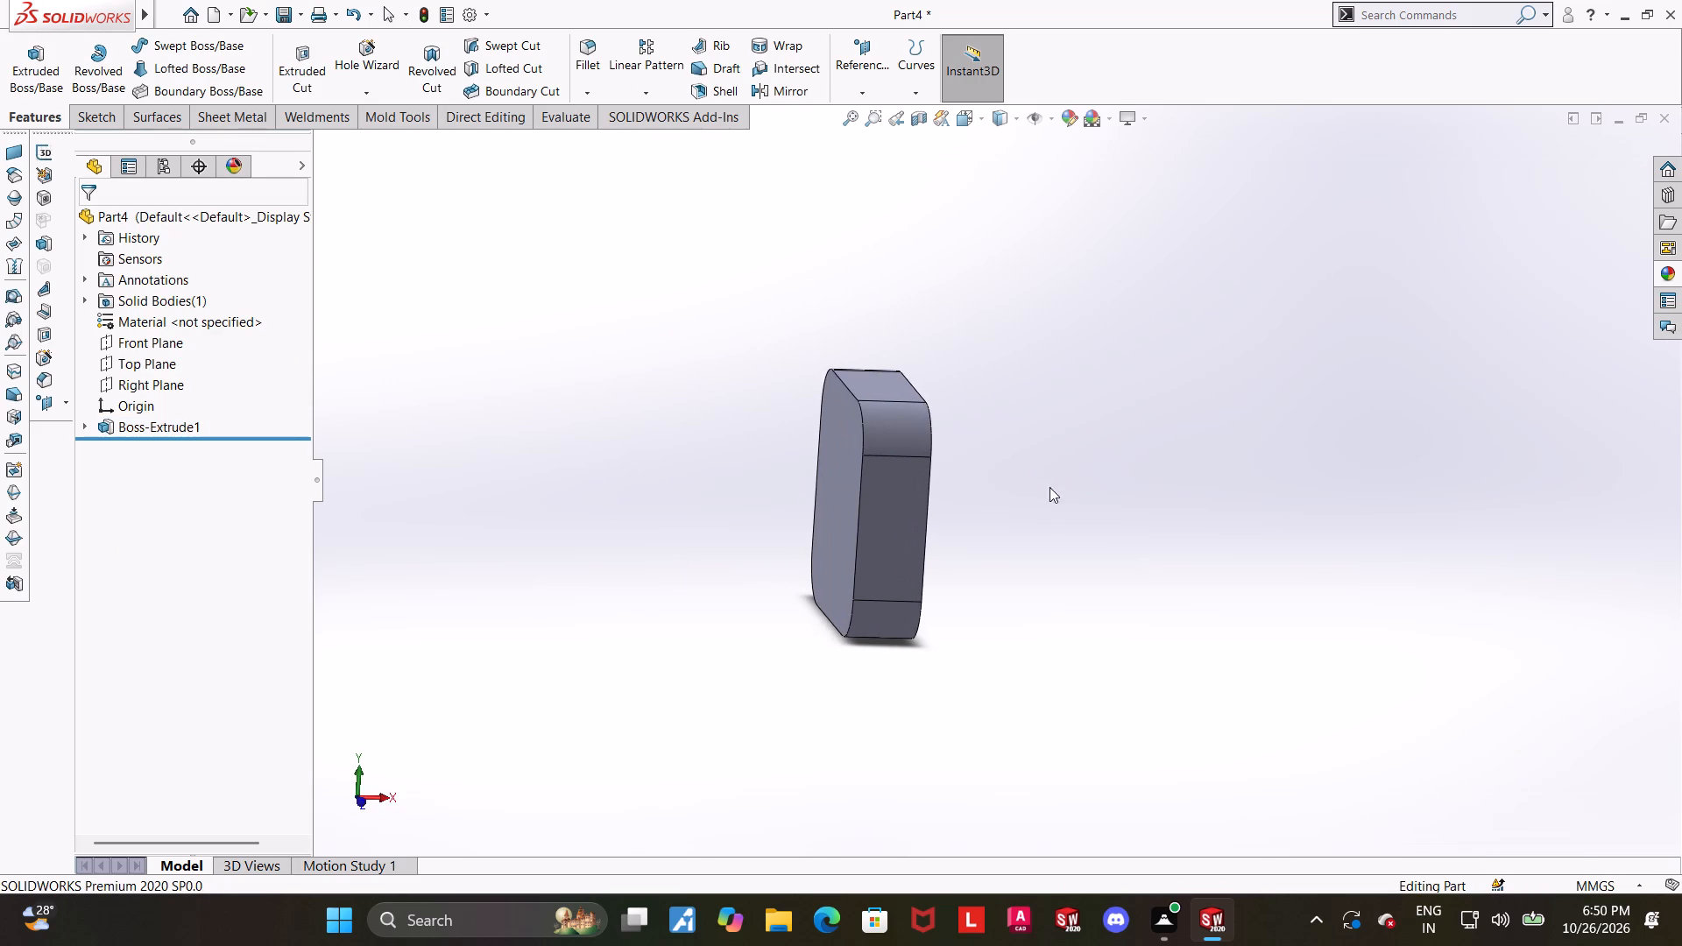
Start a sketch on the Front Plane and draw a circle beside the block, centred about 32.5 mm horizontally from the origin.
click(121, 336)
click(138, 311)
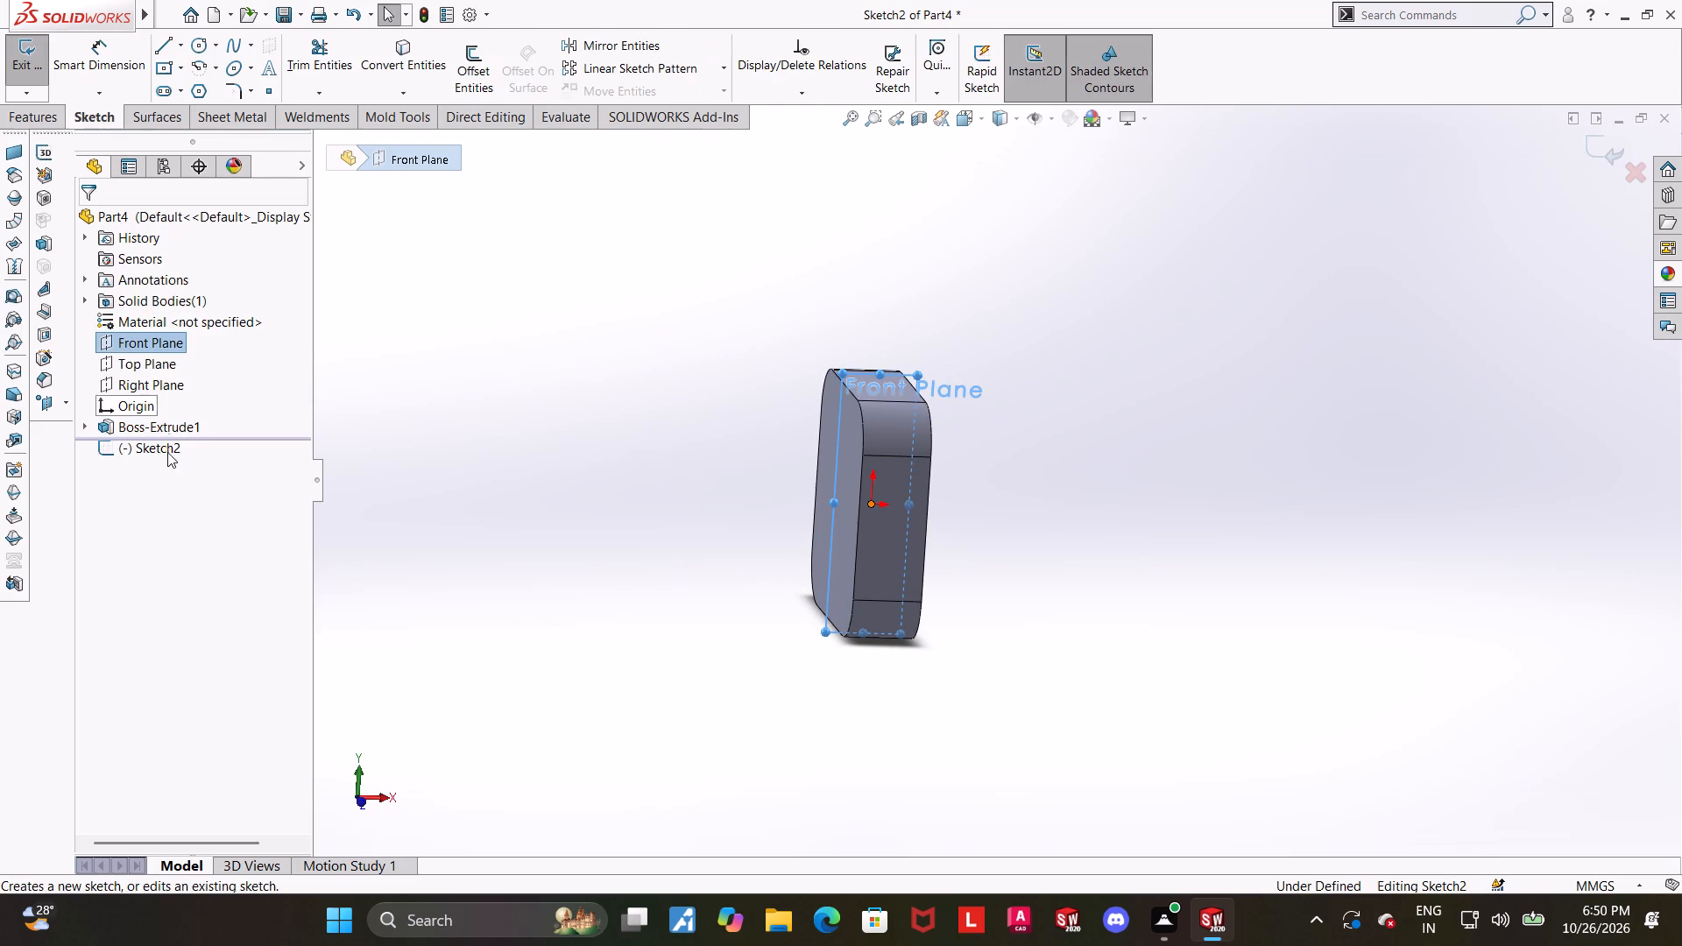
click(167, 456)
click(201, 438)
scroll(1301, 513, up, 6)
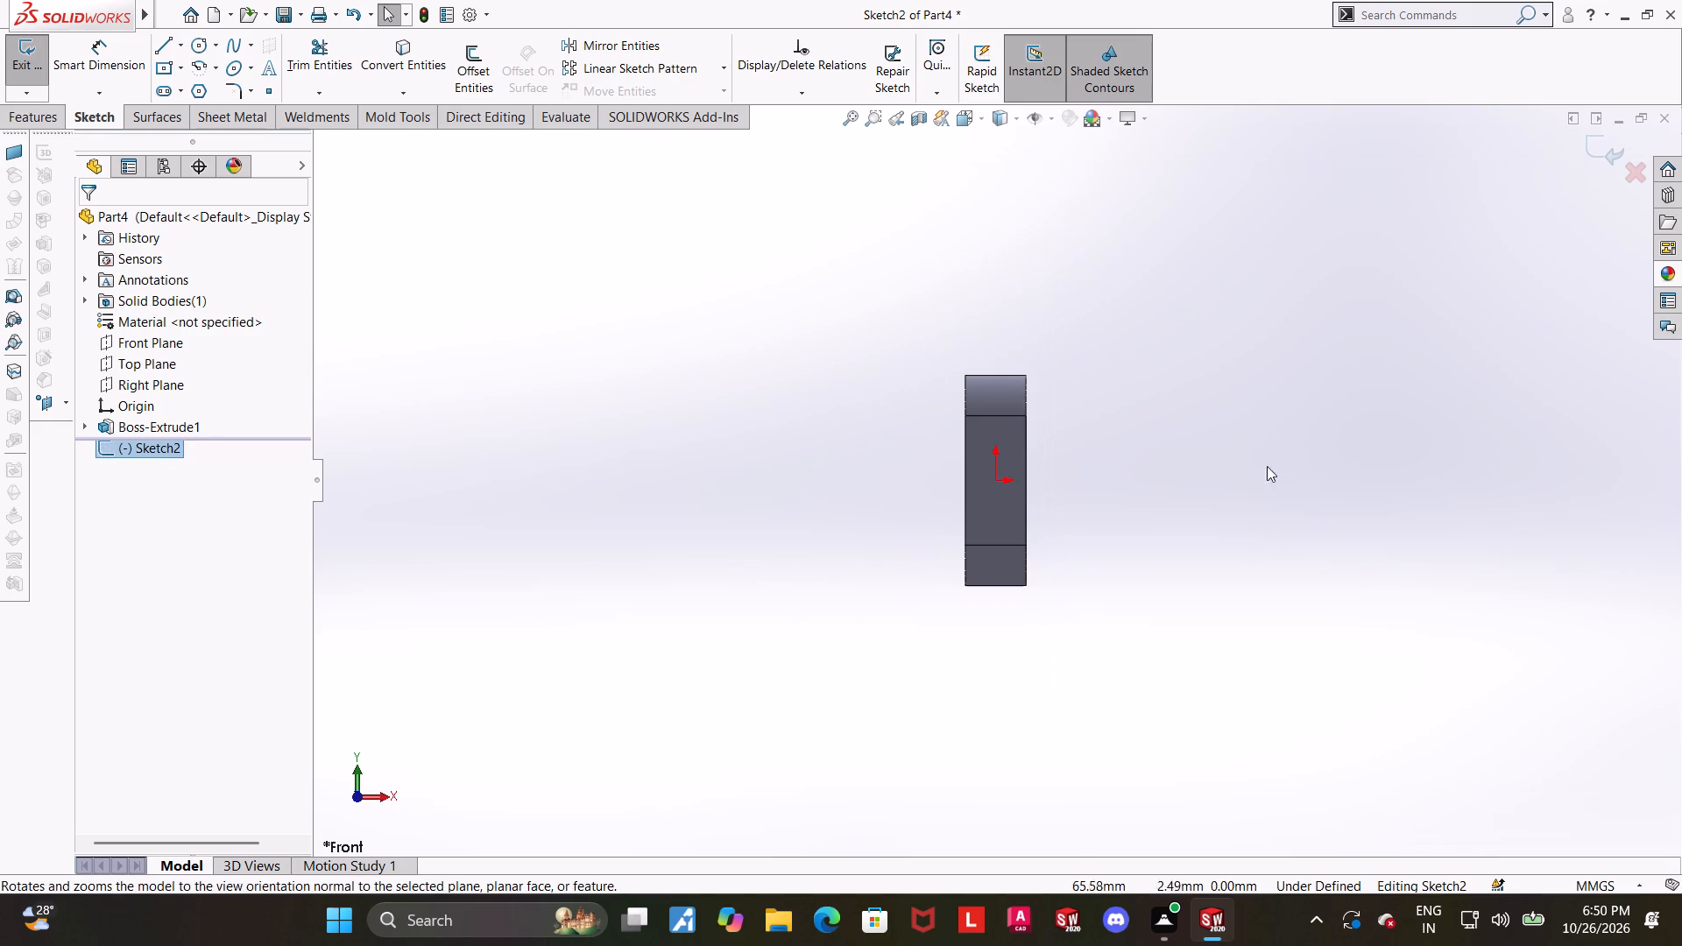
scroll(1319, 453, down, 4)
scroll(998, 568, up, 1)
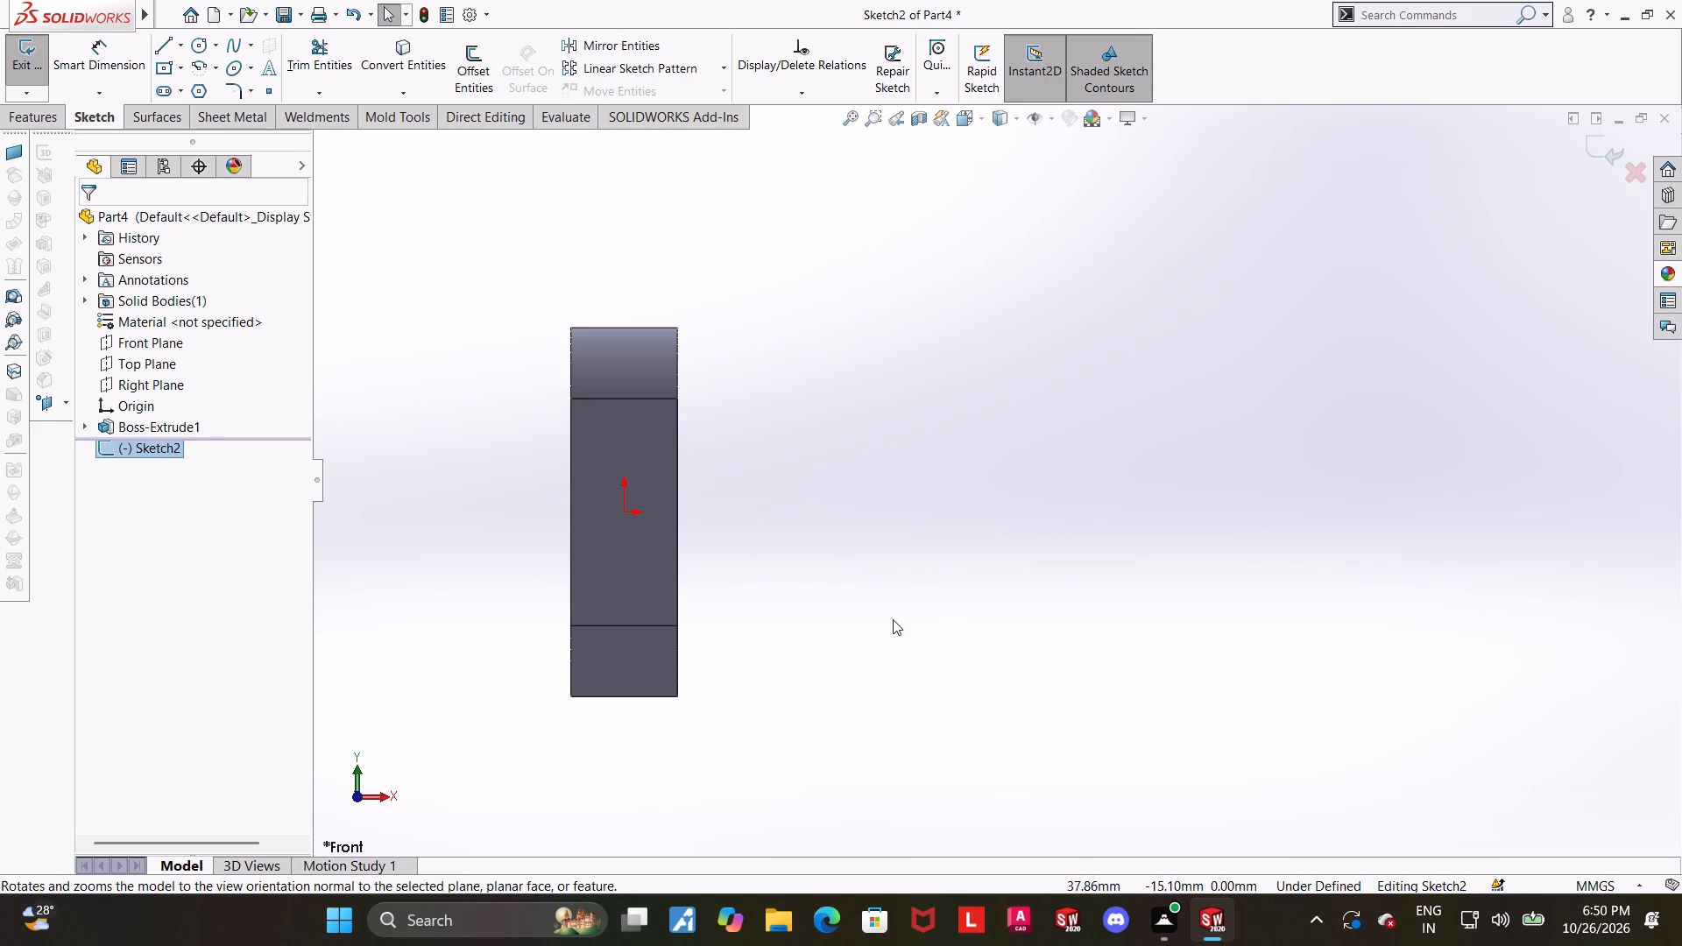
click(193, 42)
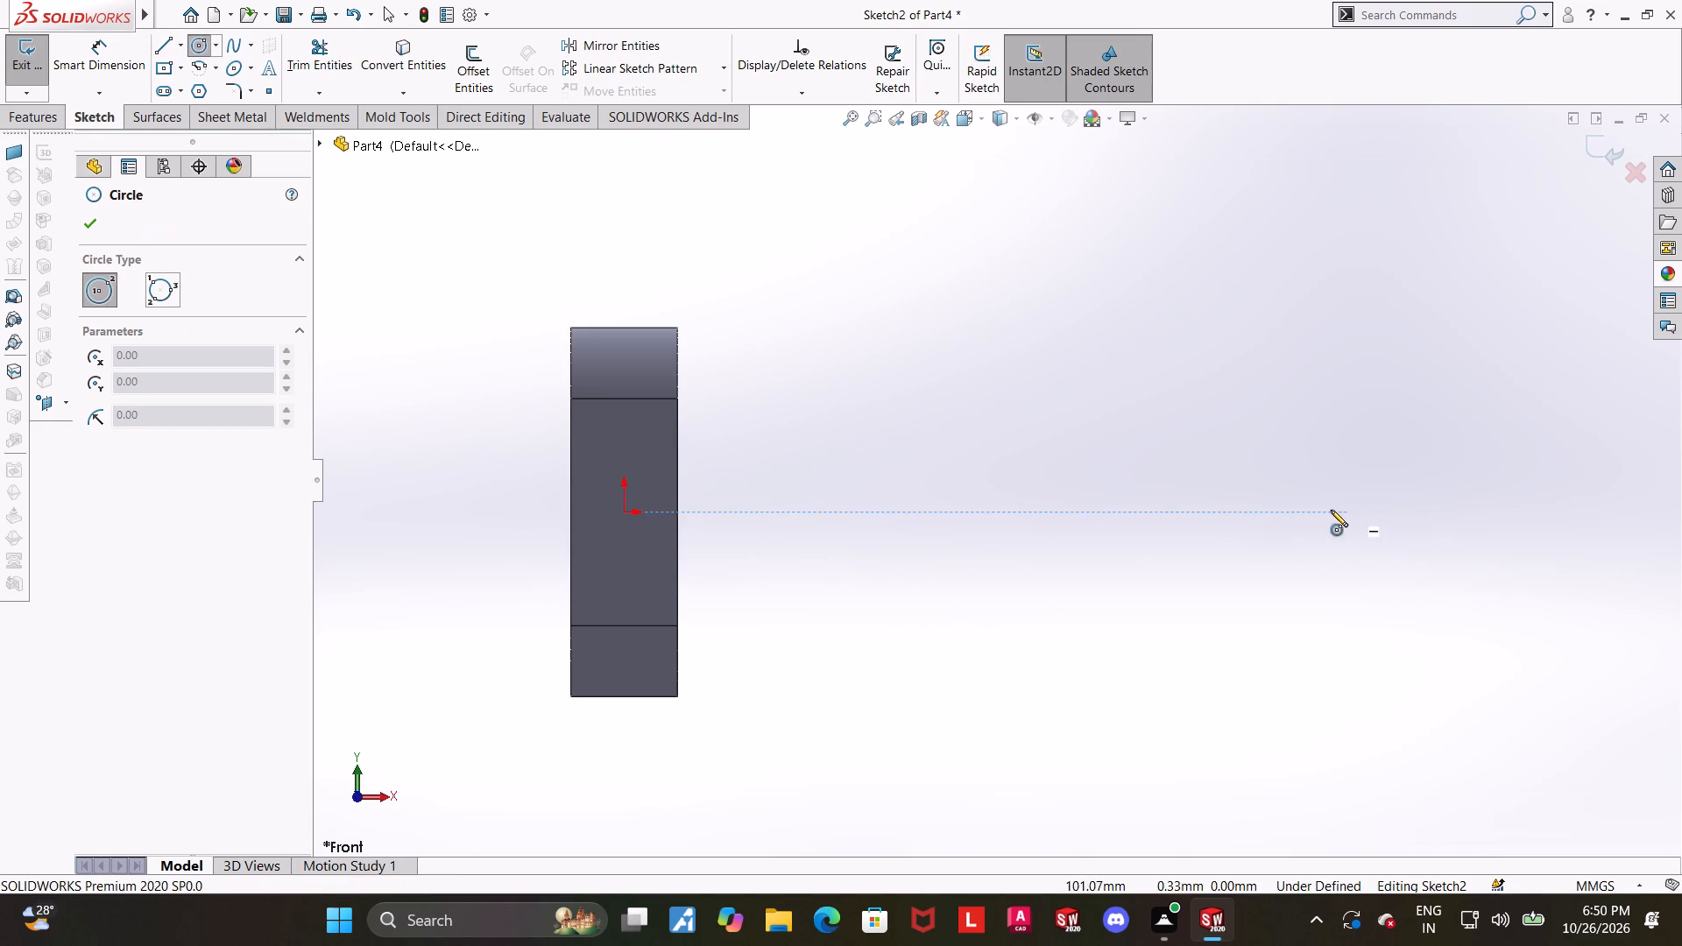
click(855, 511)
click(922, 404)
key(Escape)
Dimension the horizontal distance from the block's near edge to the circle's centre as 25 mm.
click(109, 51)
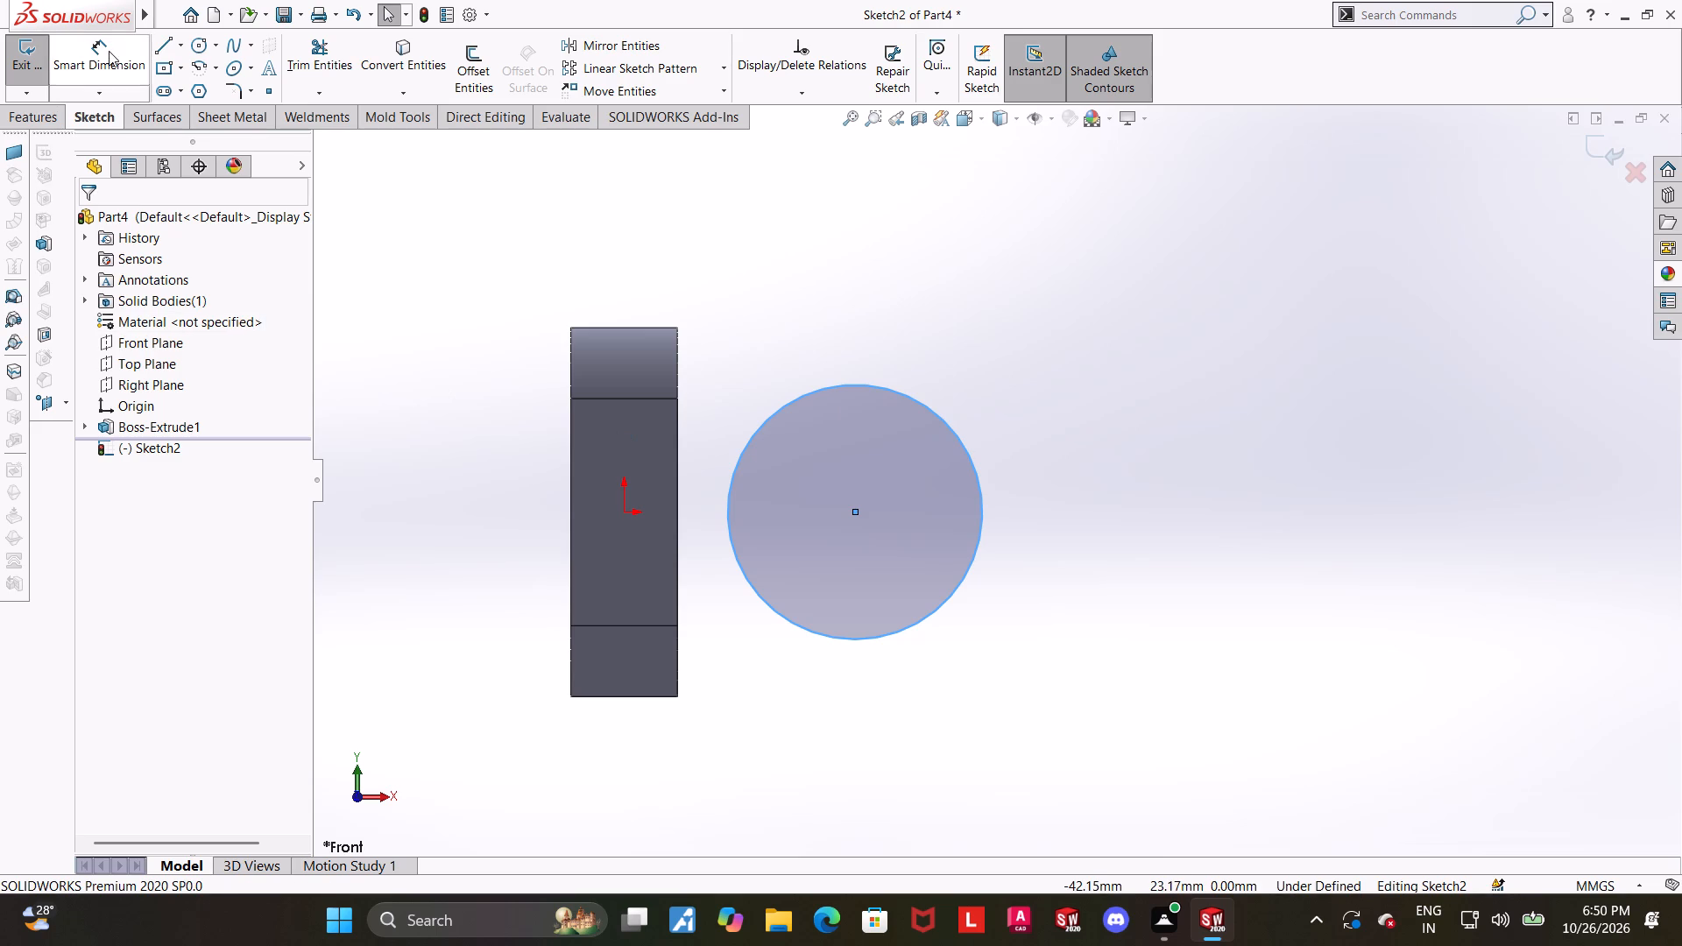
click(680, 517)
click(858, 507)
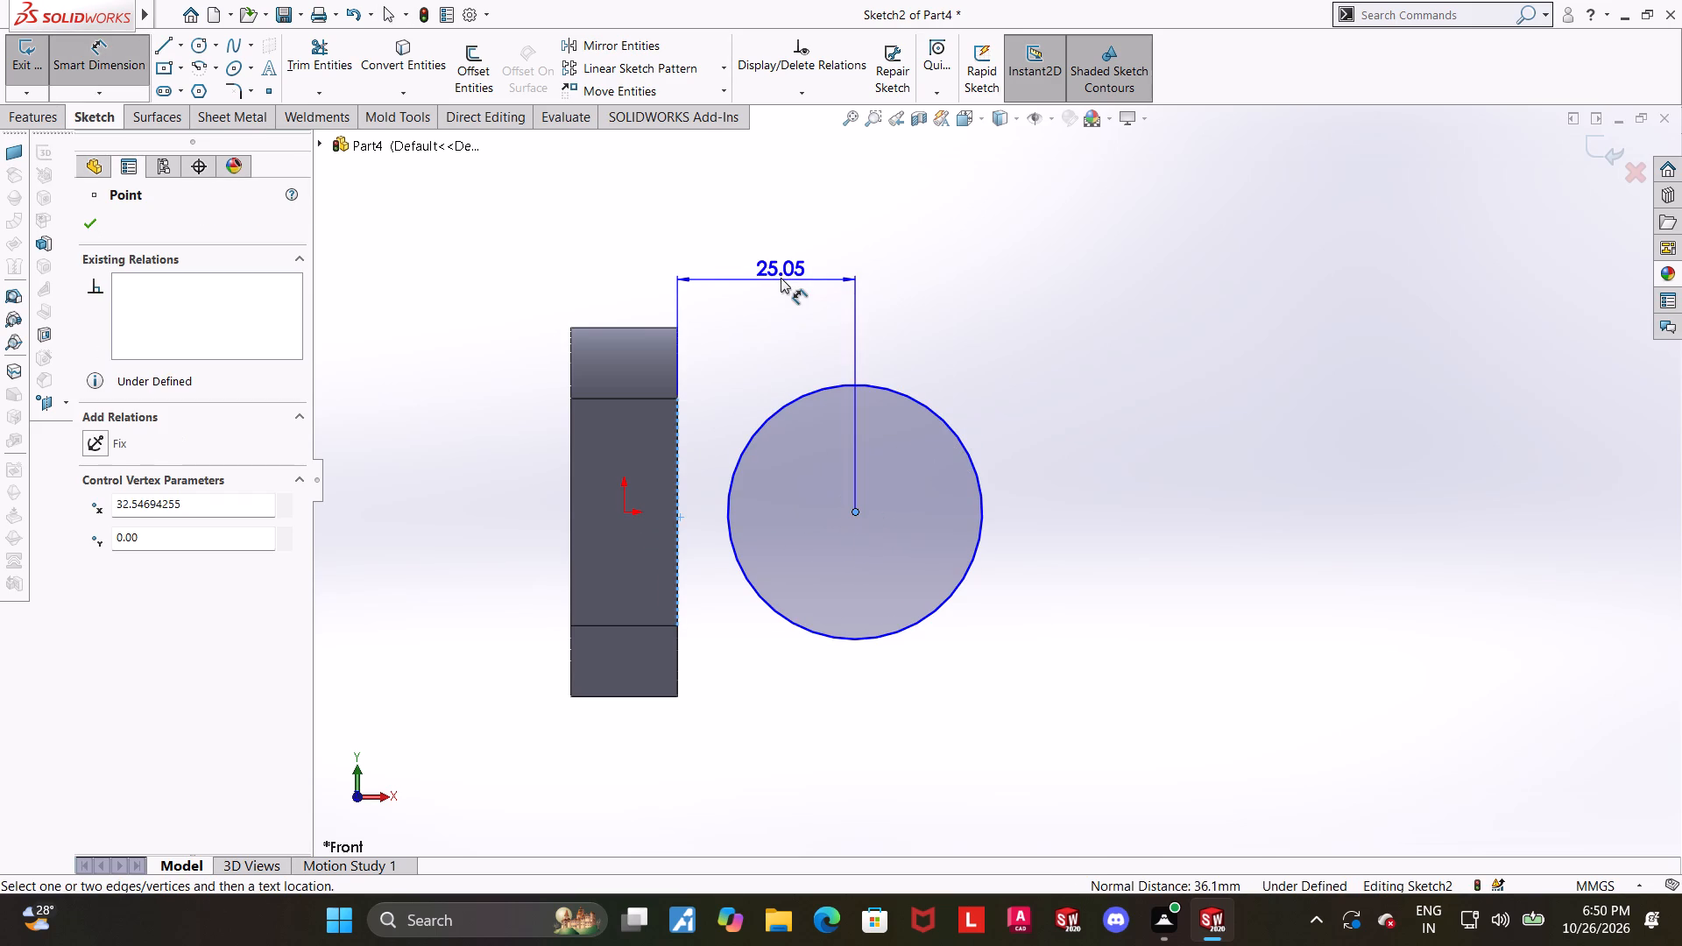
click(781, 278)
text(25)
key(Return)
key(Escape)
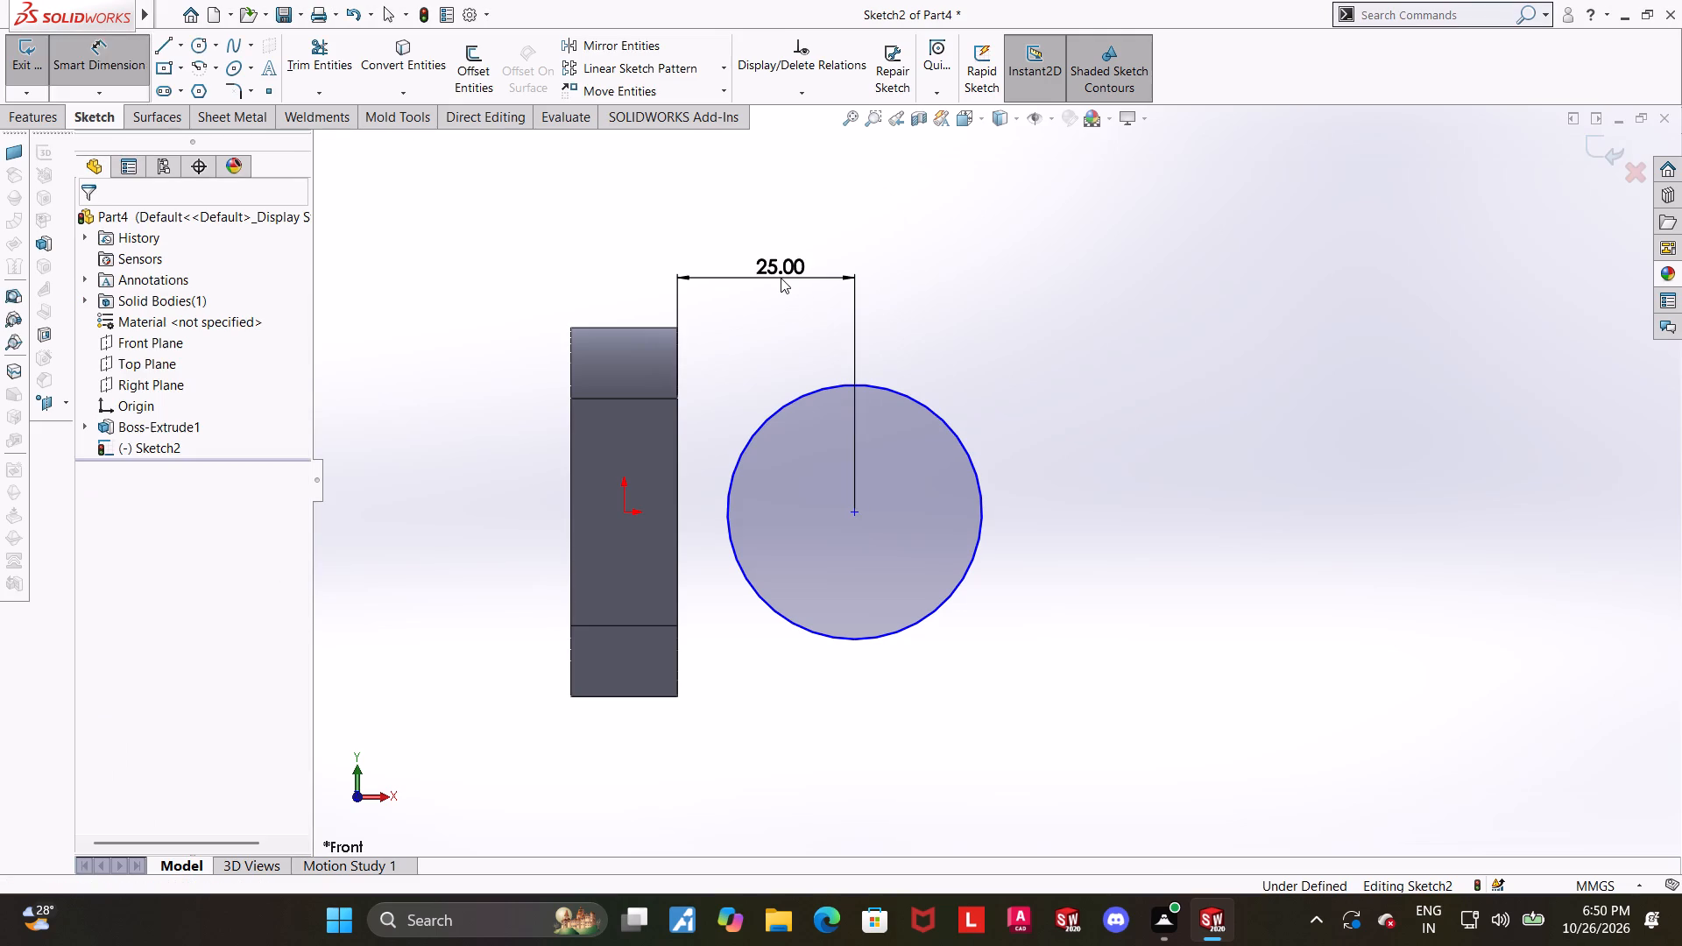
click(110, 55)
key(Escape)
key(Escape)
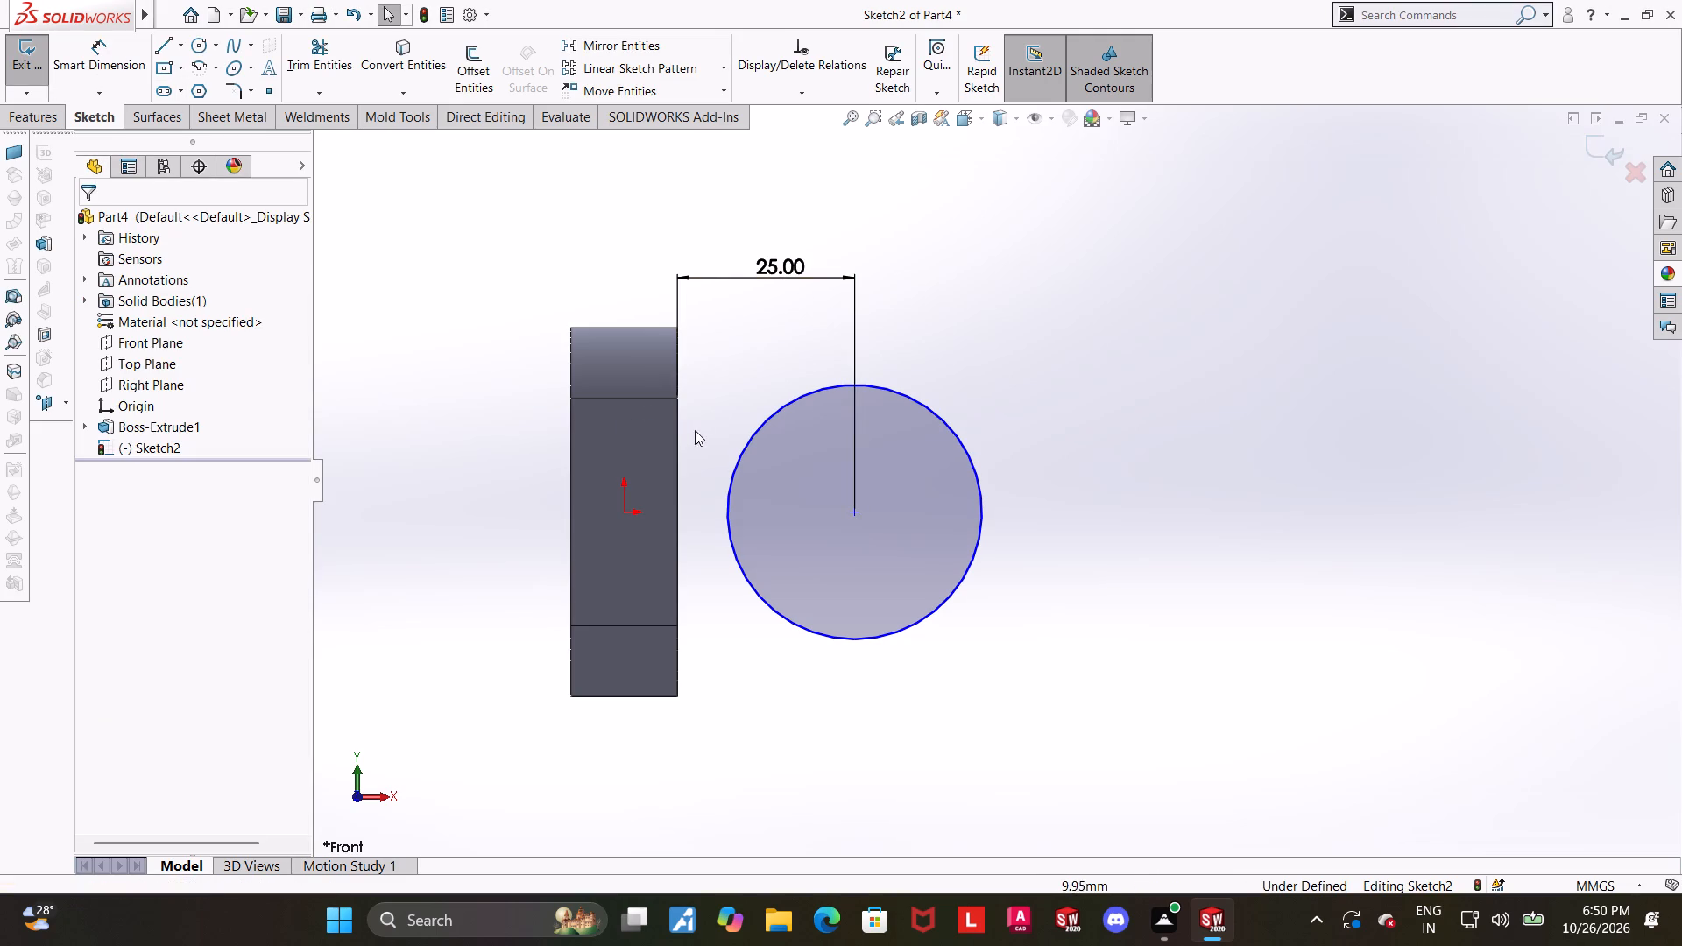
Draw a line from the block's upper corner nearest the circle to the circle's upper side and make it tangent.
click(158, 49)
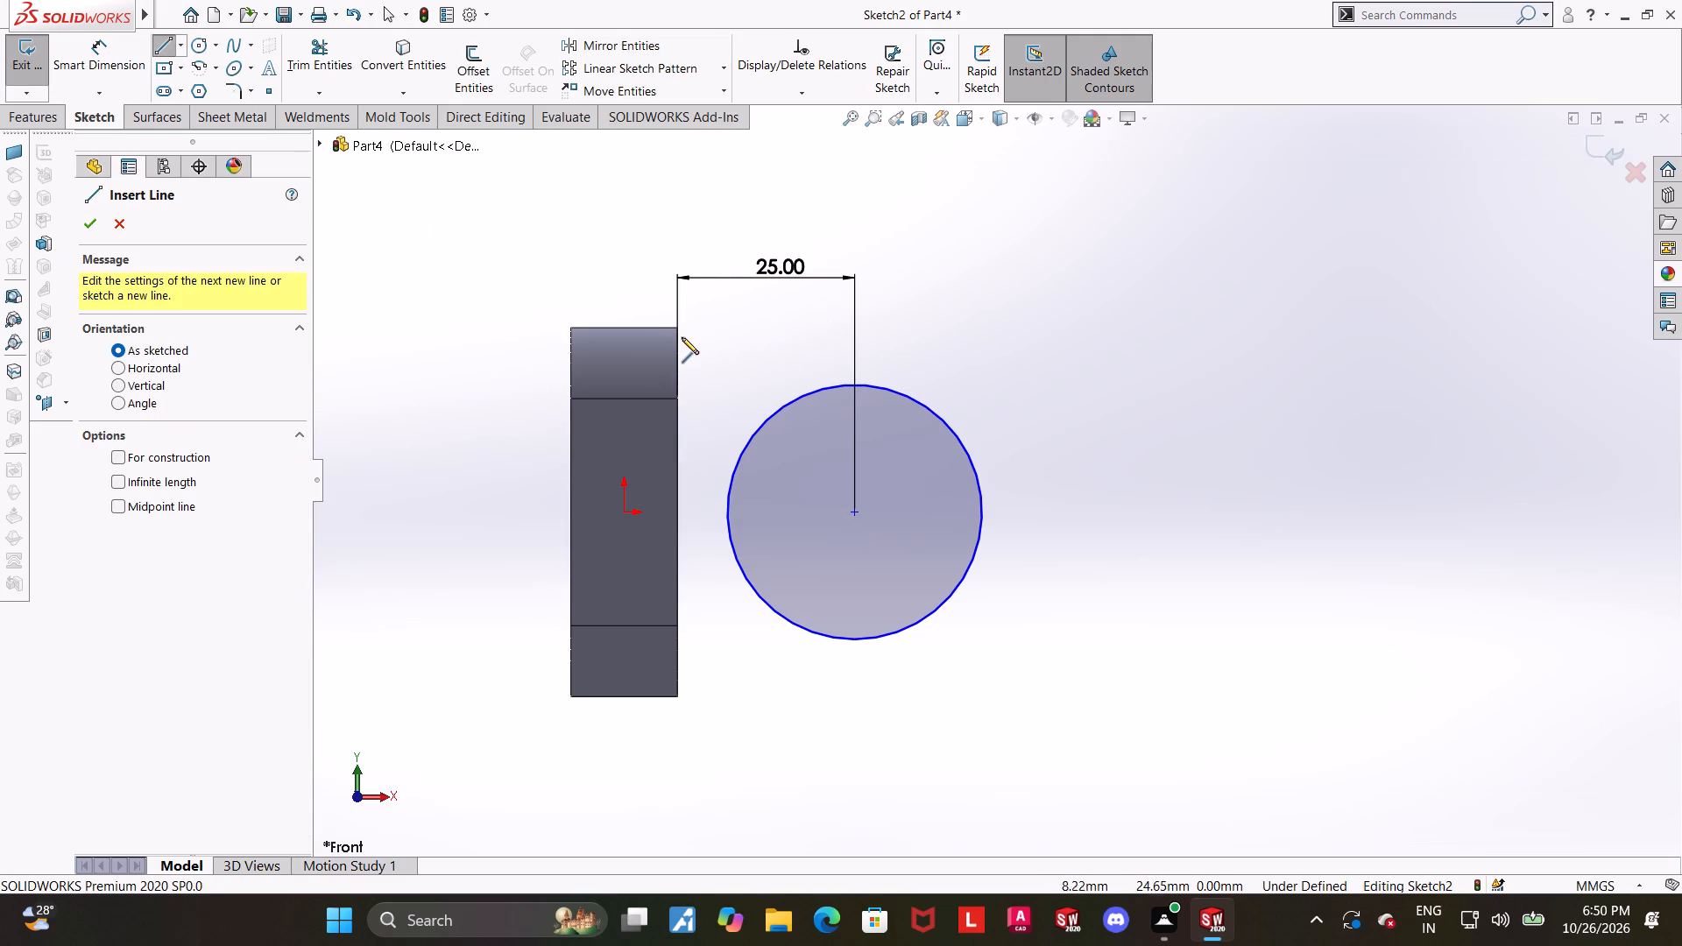
click(678, 328)
click(948, 425)
key(Escape)
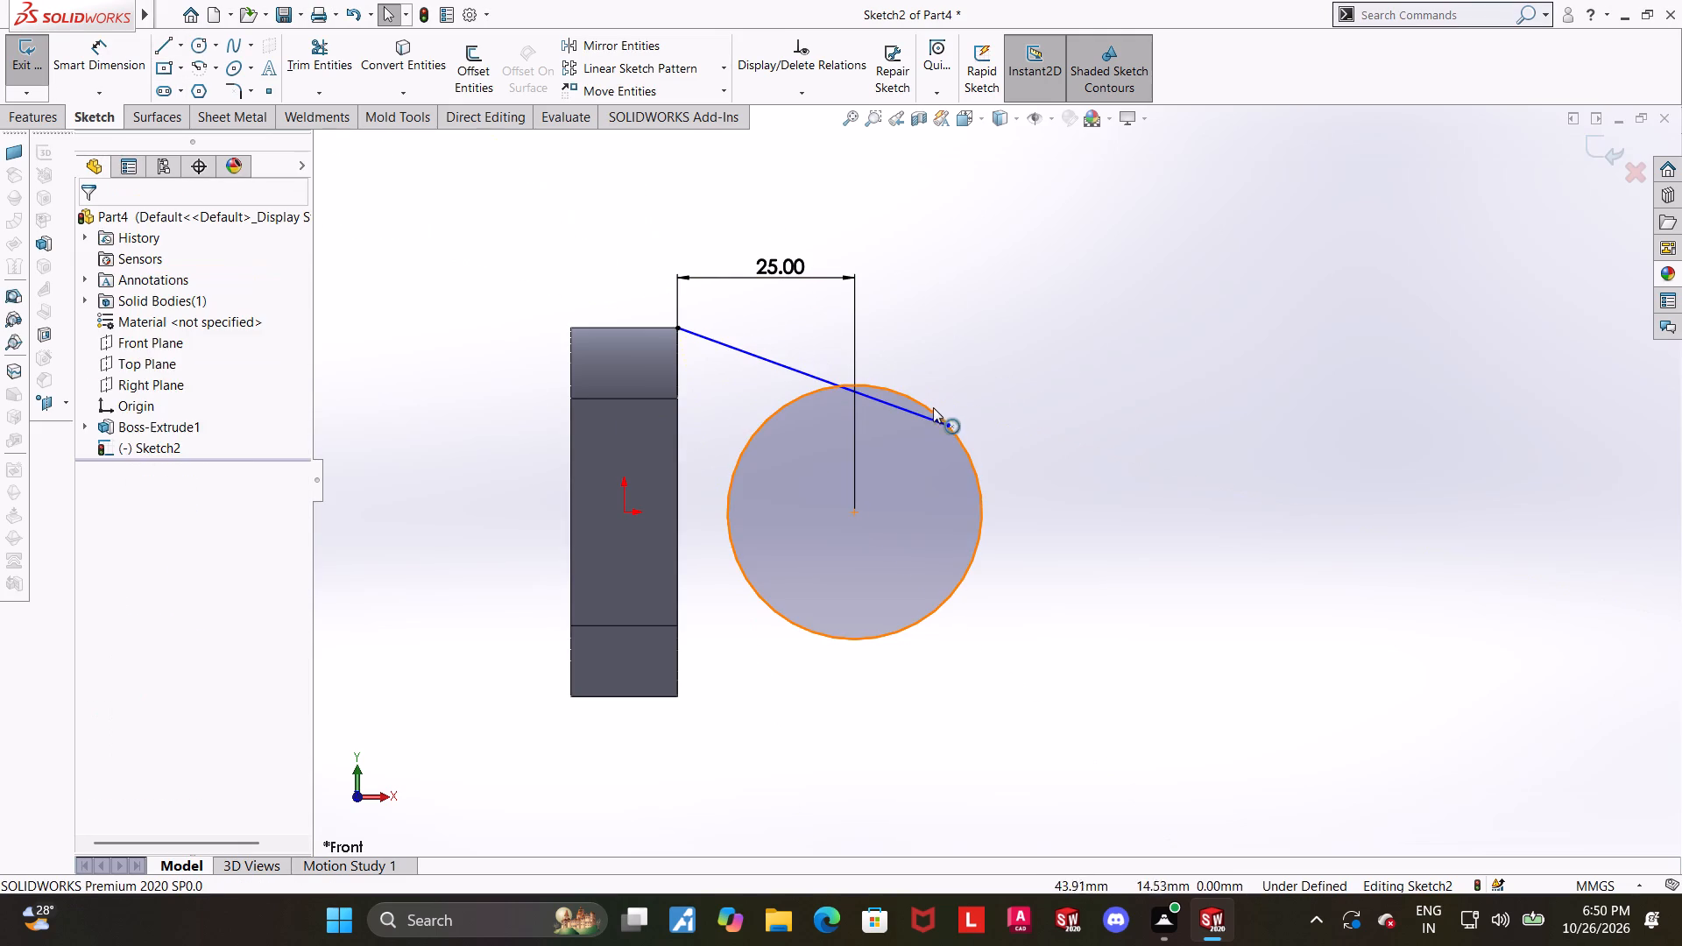
key(Escape)
click(929, 405)
ctrl+click(806, 375)
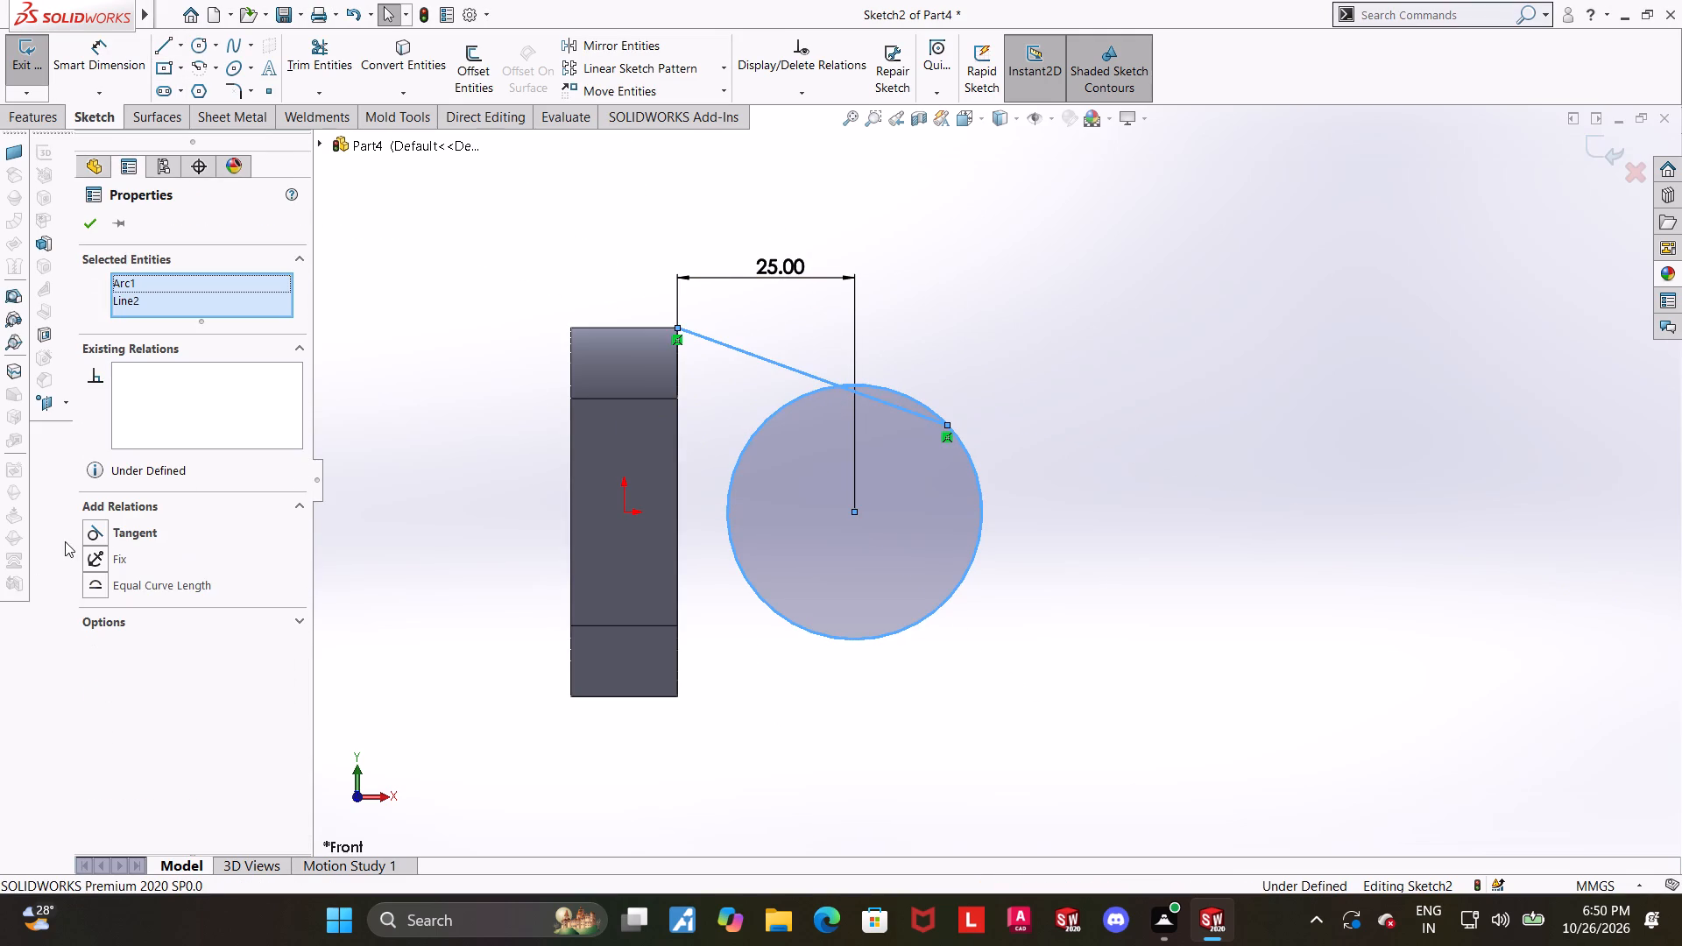
click(87, 535)
click(1207, 551)
Draw a line from the block's lower corner nearest the circle to the circle's lower side and make it tangent.
click(173, 45)
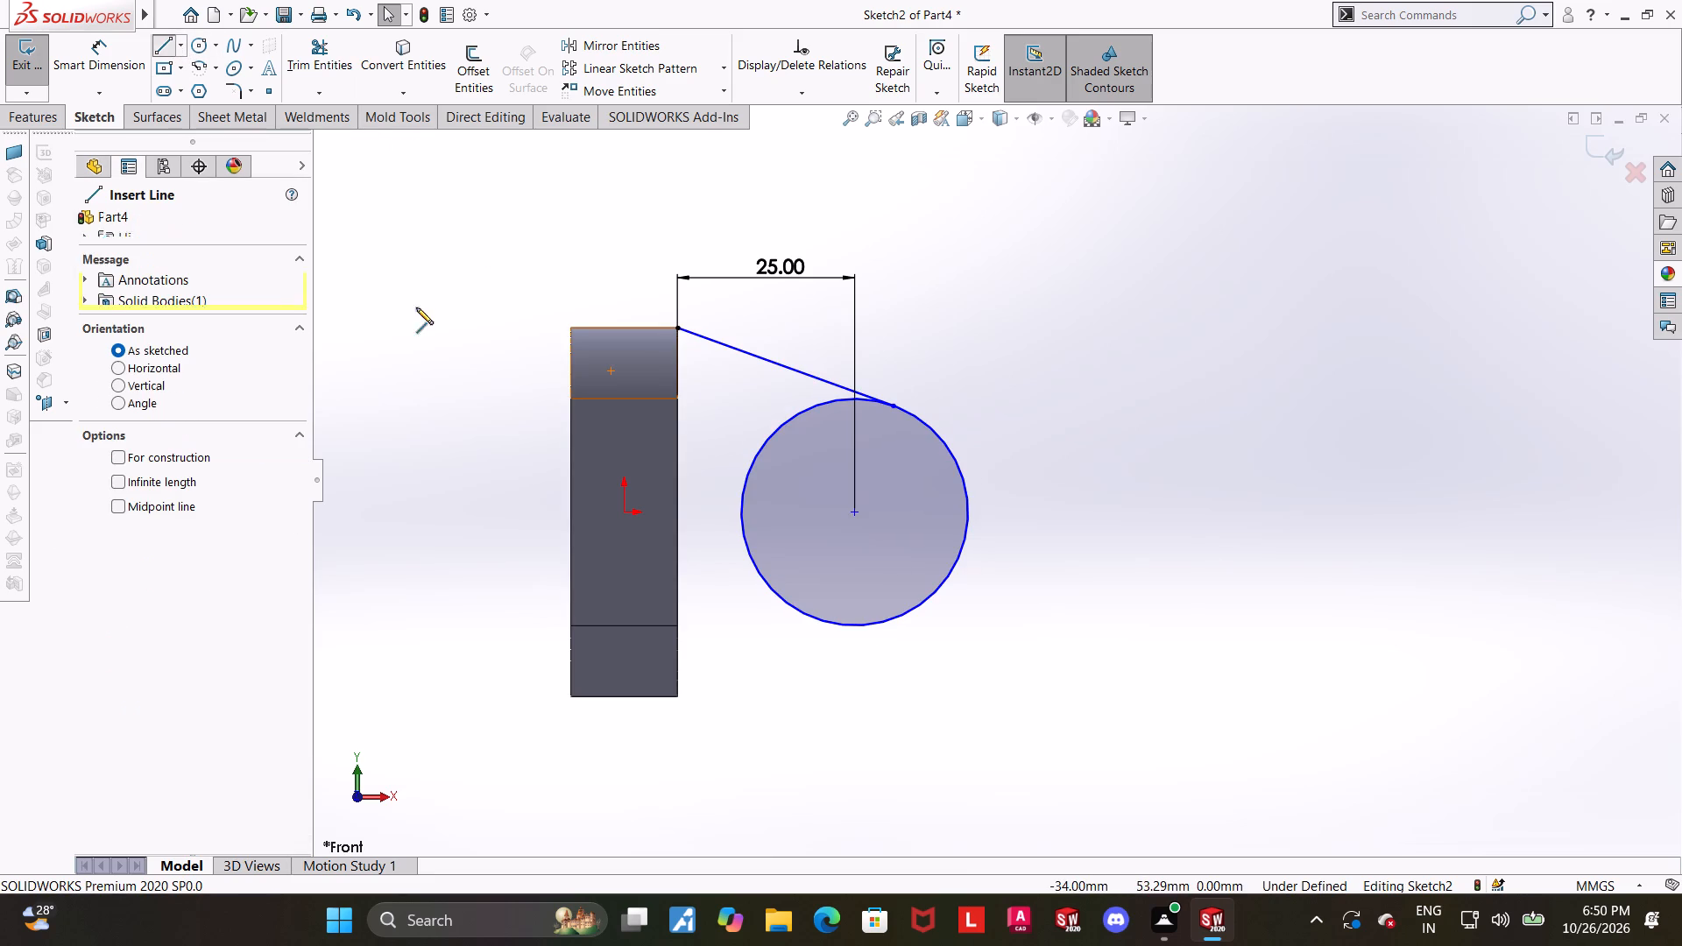
click(678, 696)
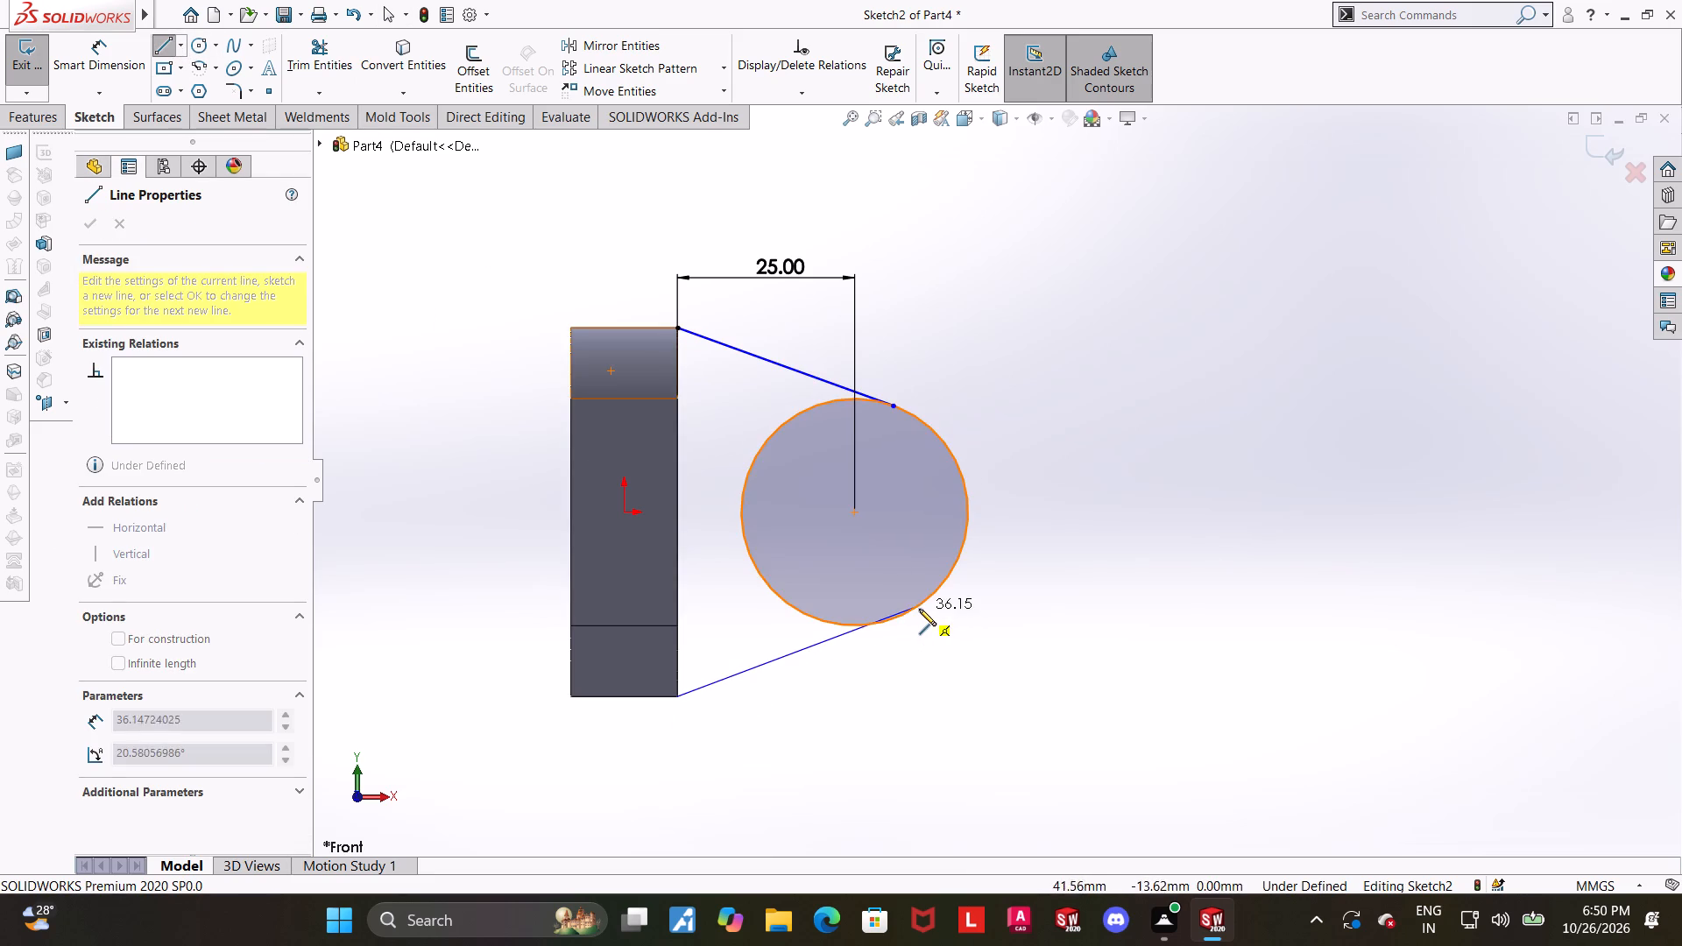
click(919, 609)
key(Escape)
key(Escape)
click(926, 596)
ctrl+click(812, 645)
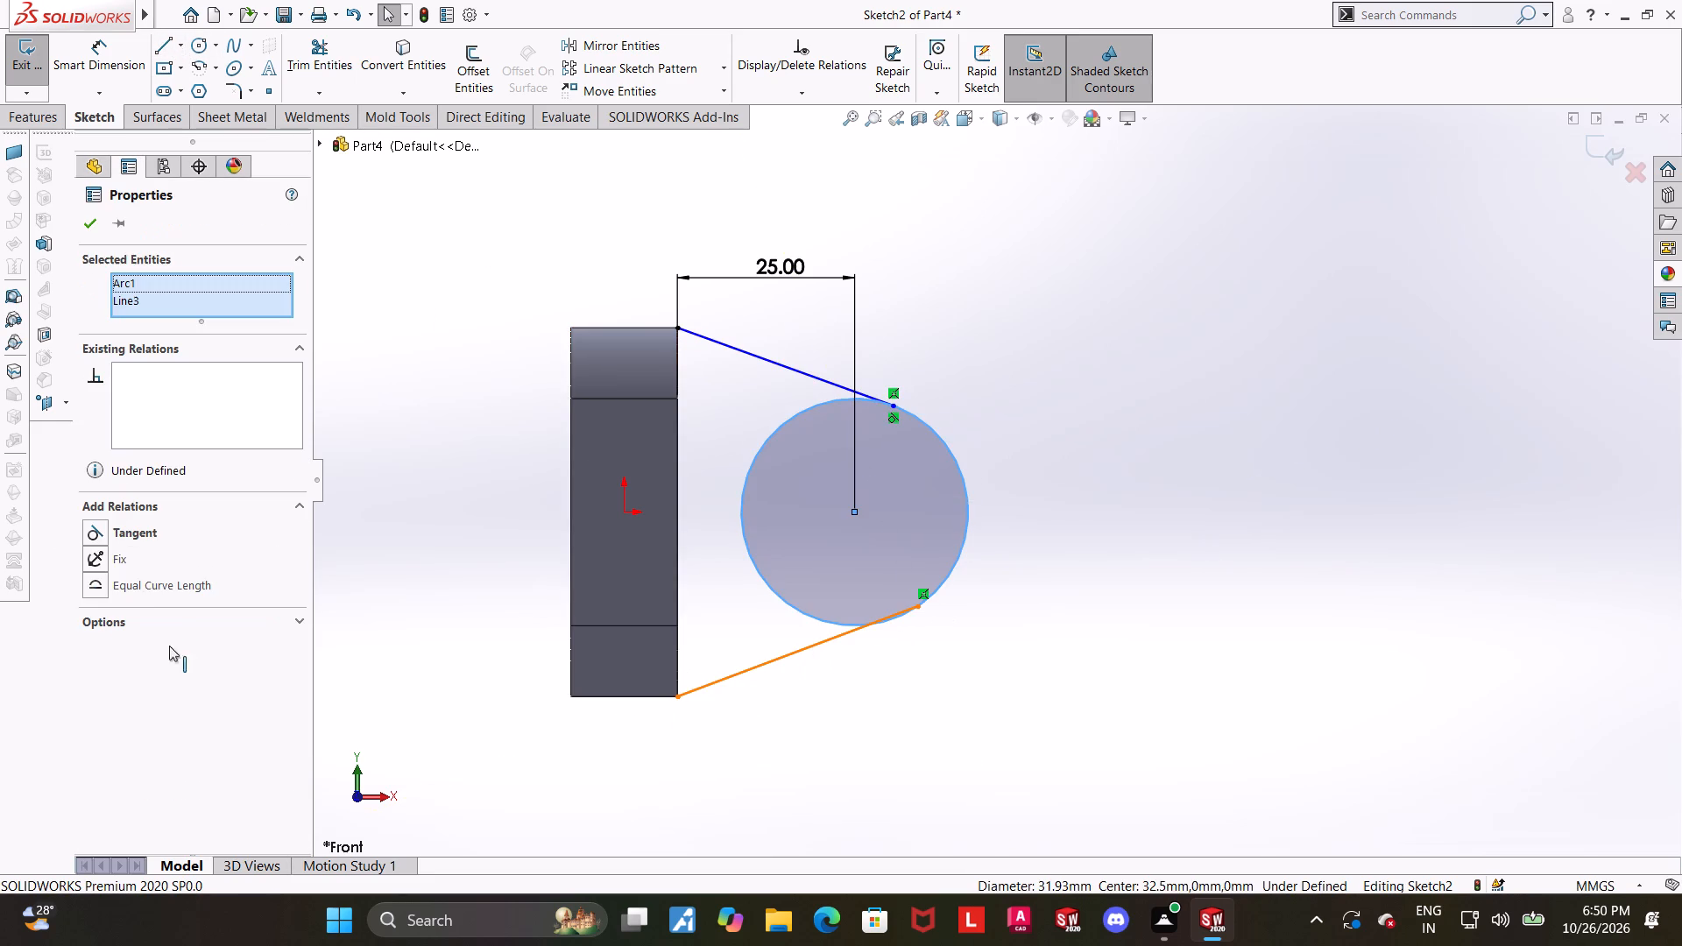
click(95, 539)
drag(1114, 815, 1115, 808)
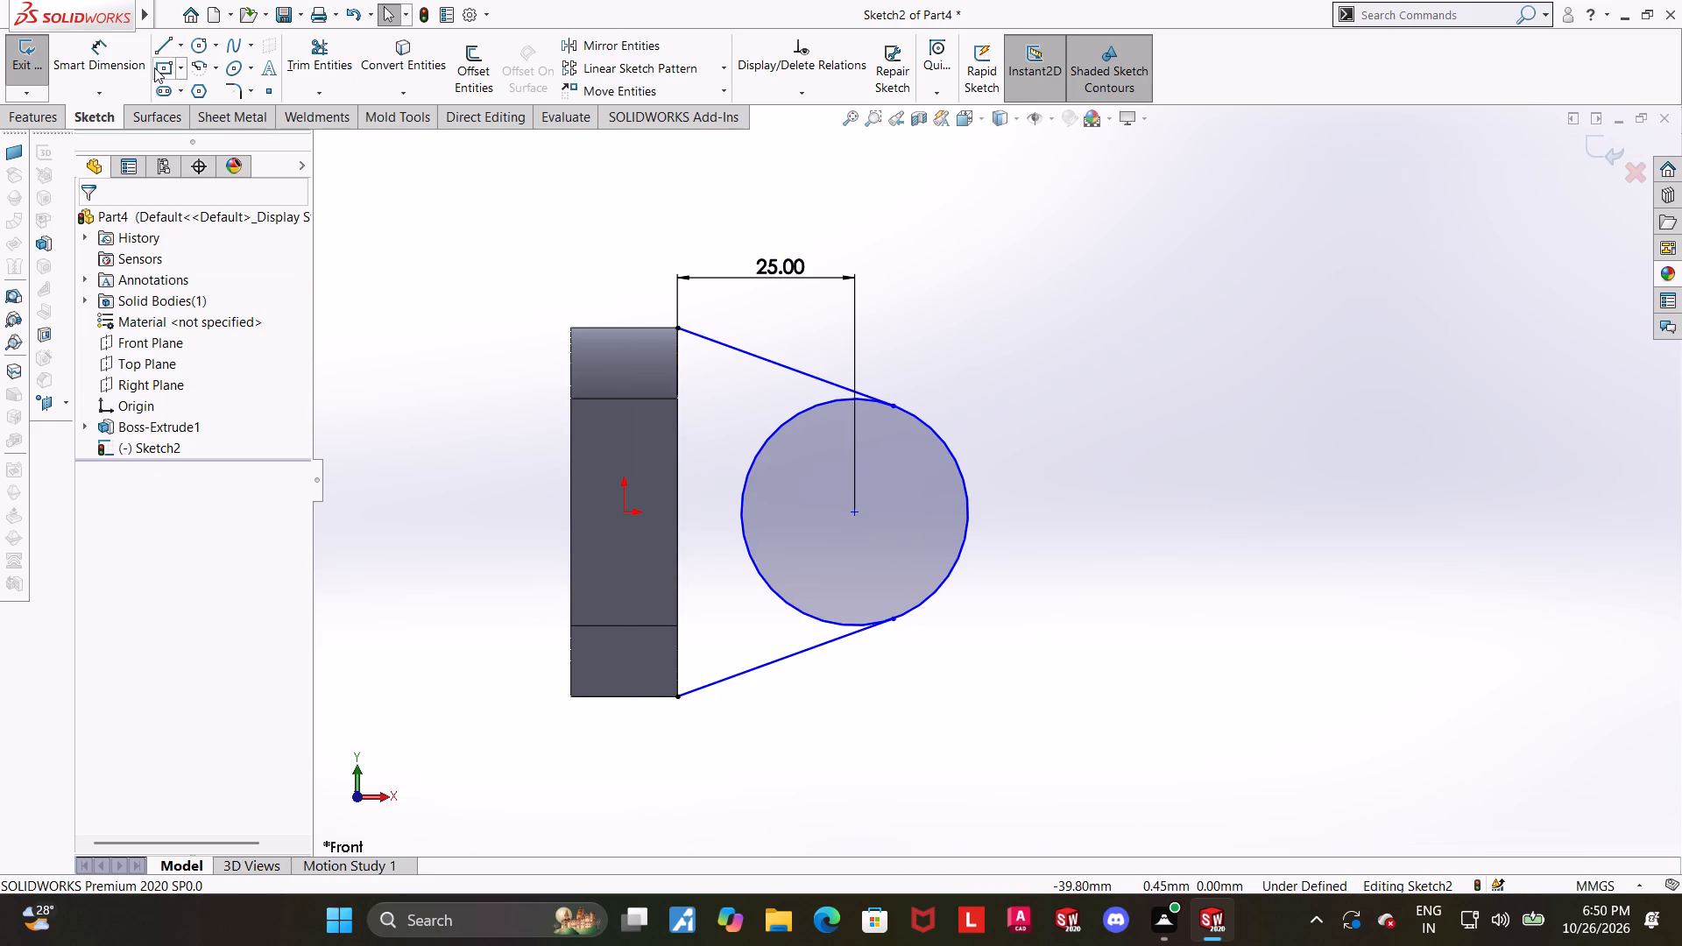
Close the profile with a vertical line along the block's edge, joining the starting points of the two tangent lines.
click(161, 50)
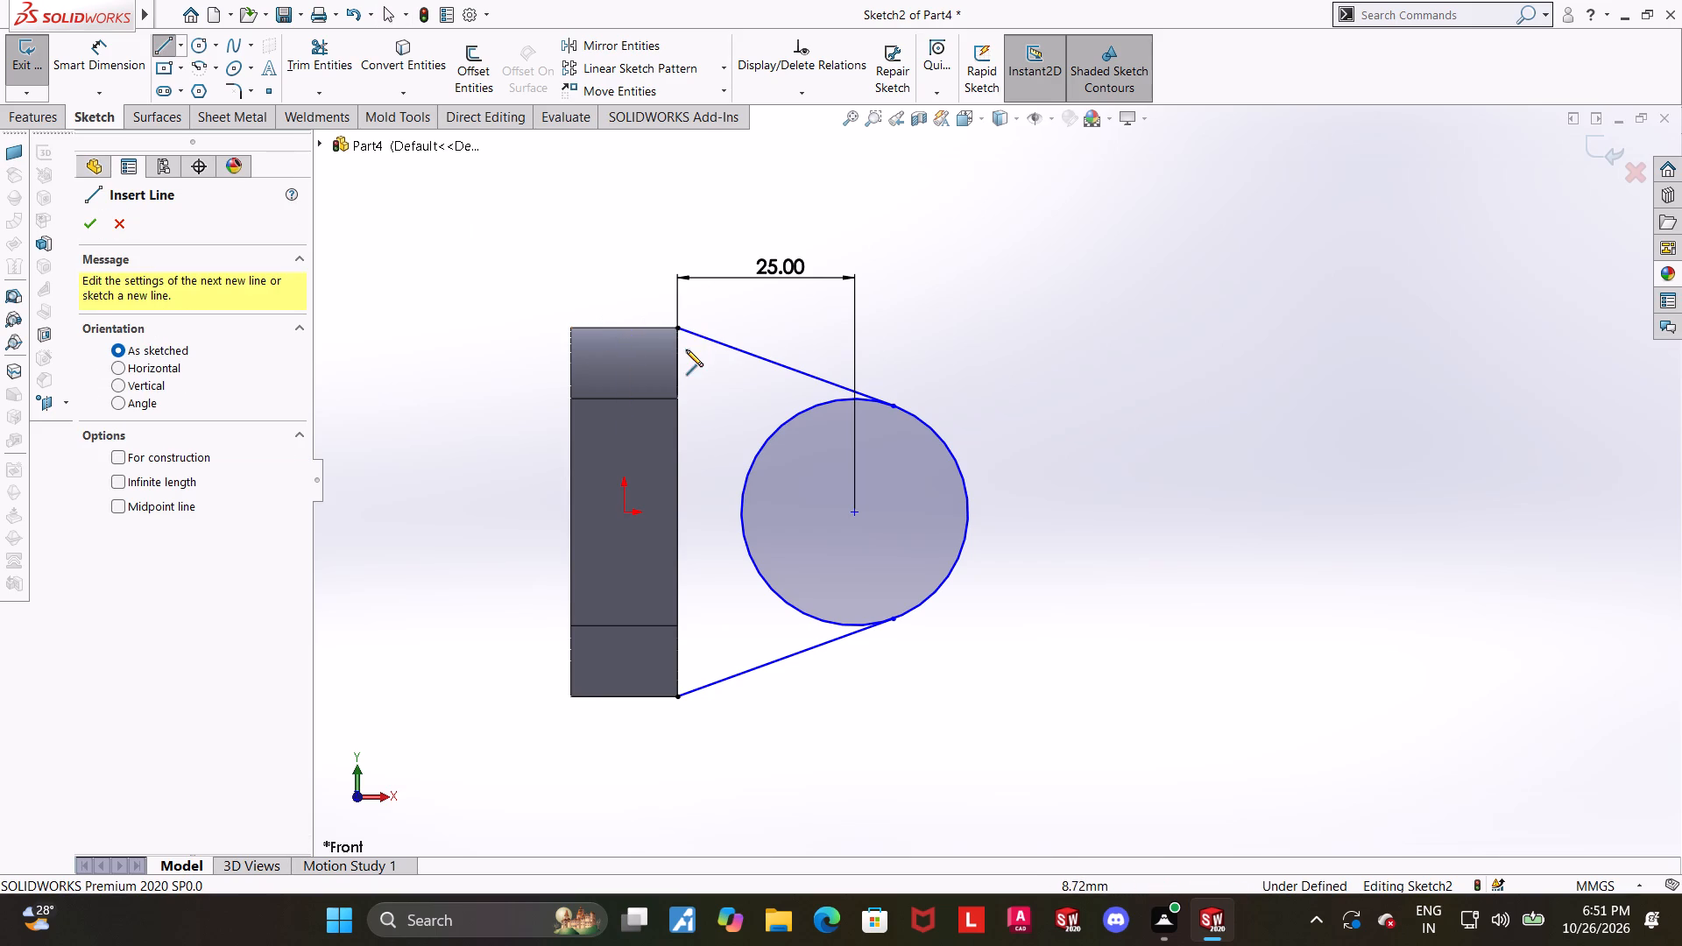
click(676, 325)
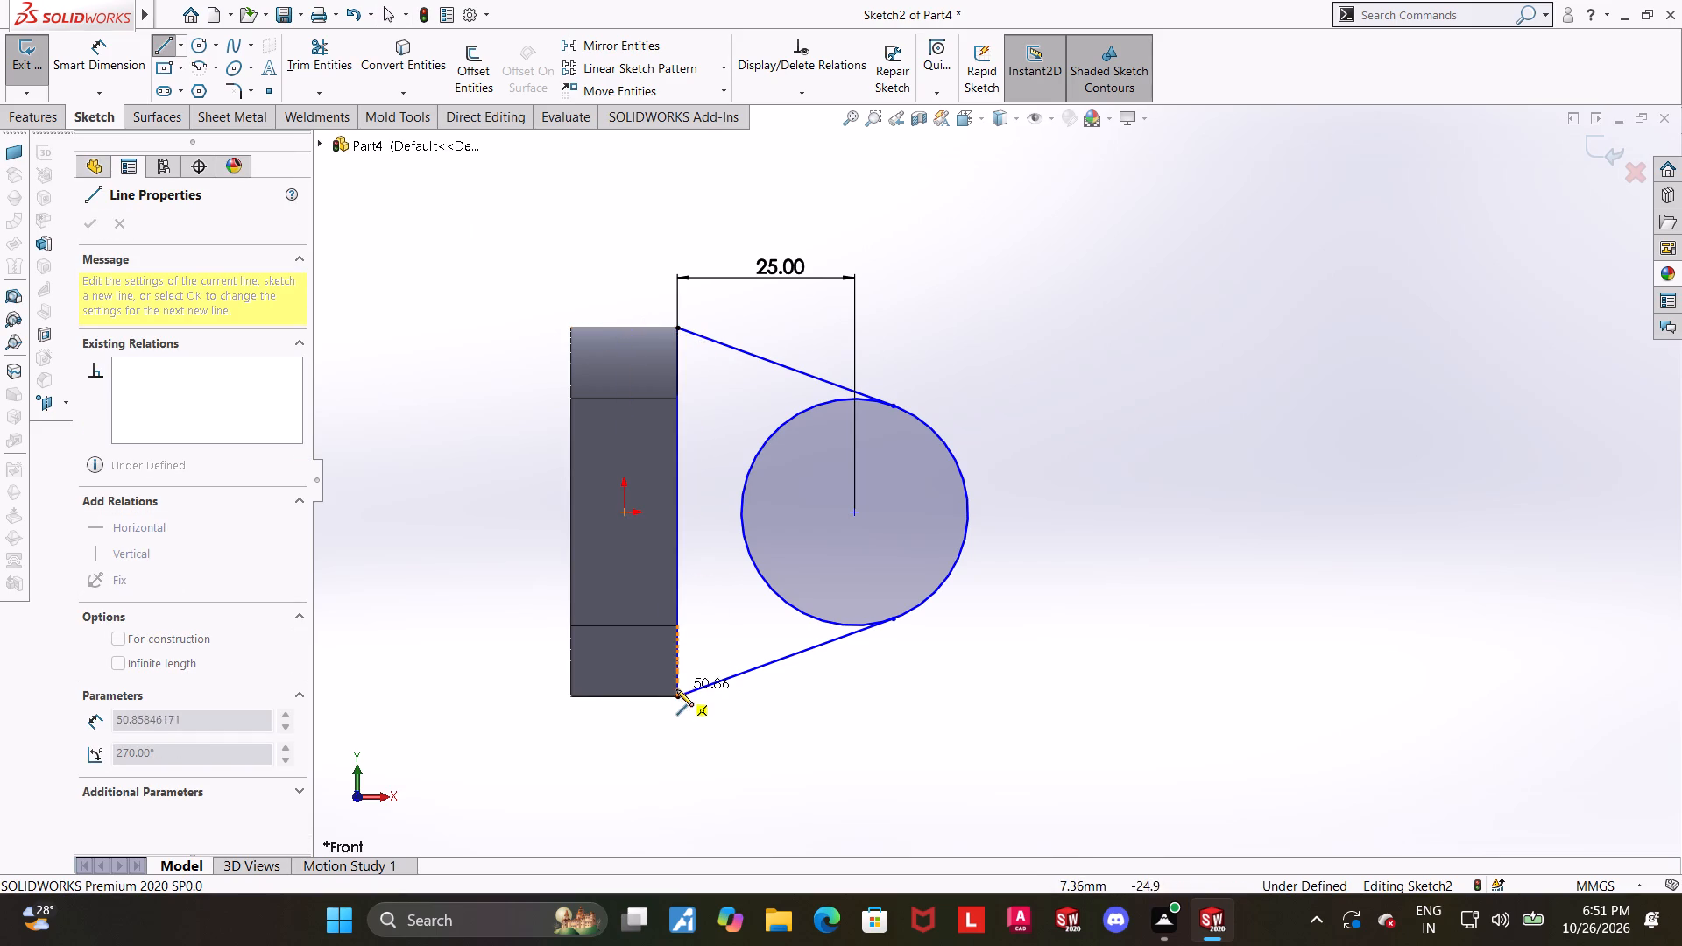
click(678, 695)
key(Escape)
key(Escape)
key(Escape)
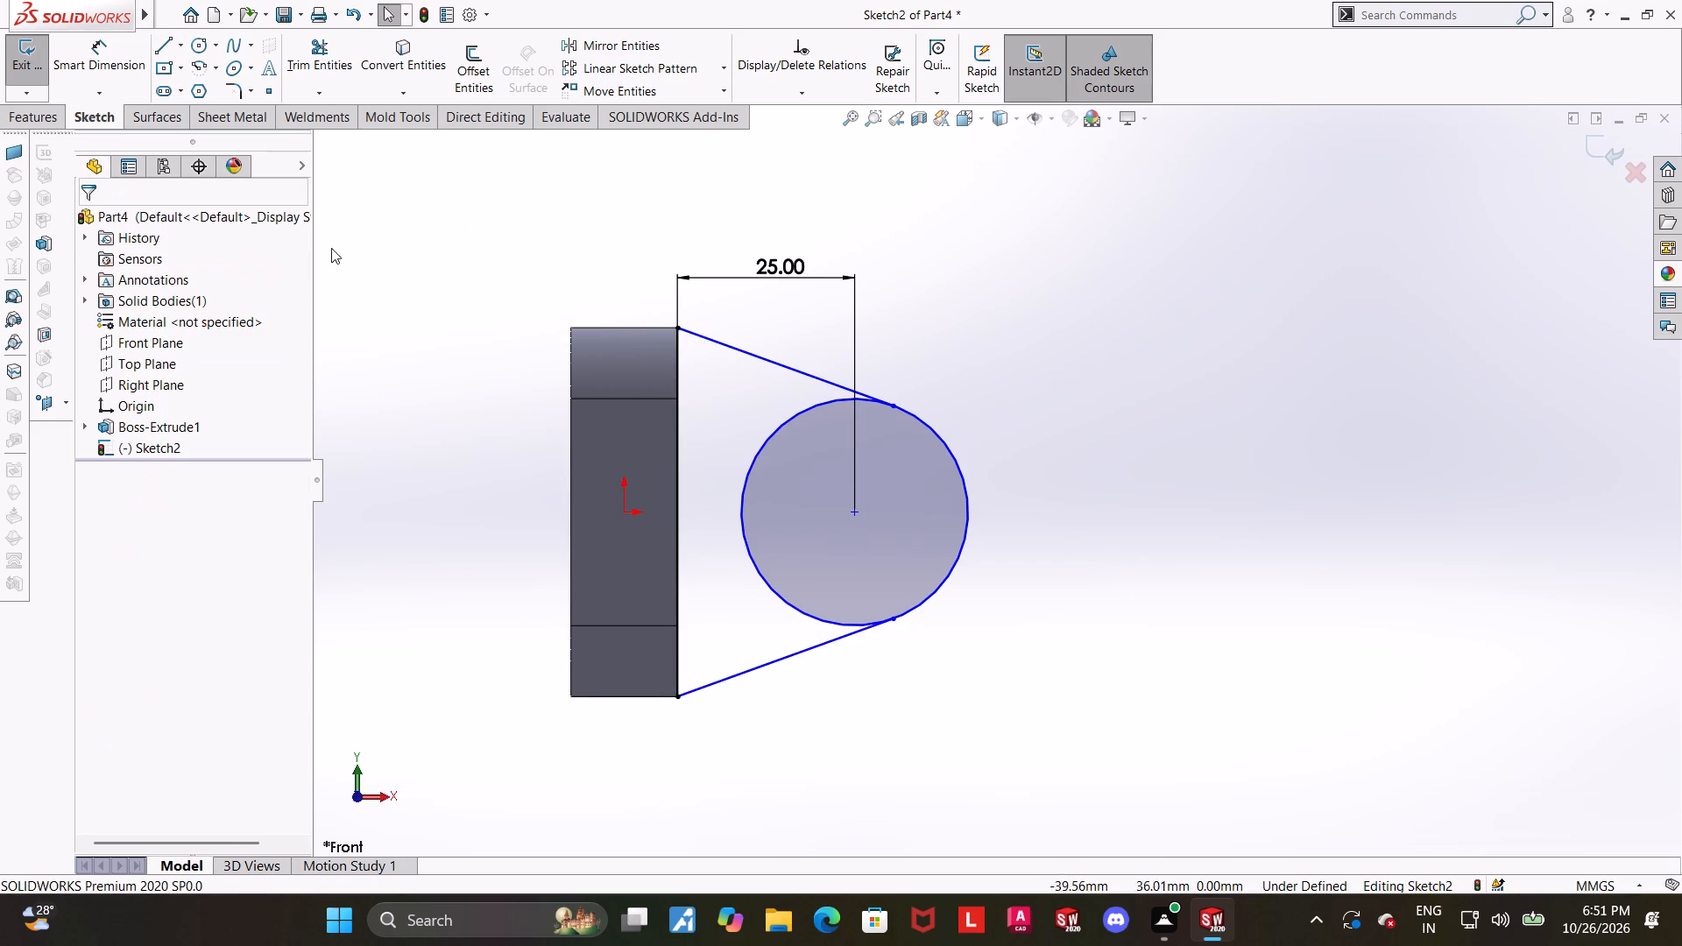
Trim the circle's inner arc between the two tangent lines, keeping the trimmed part as construction geometry.
click(342, 56)
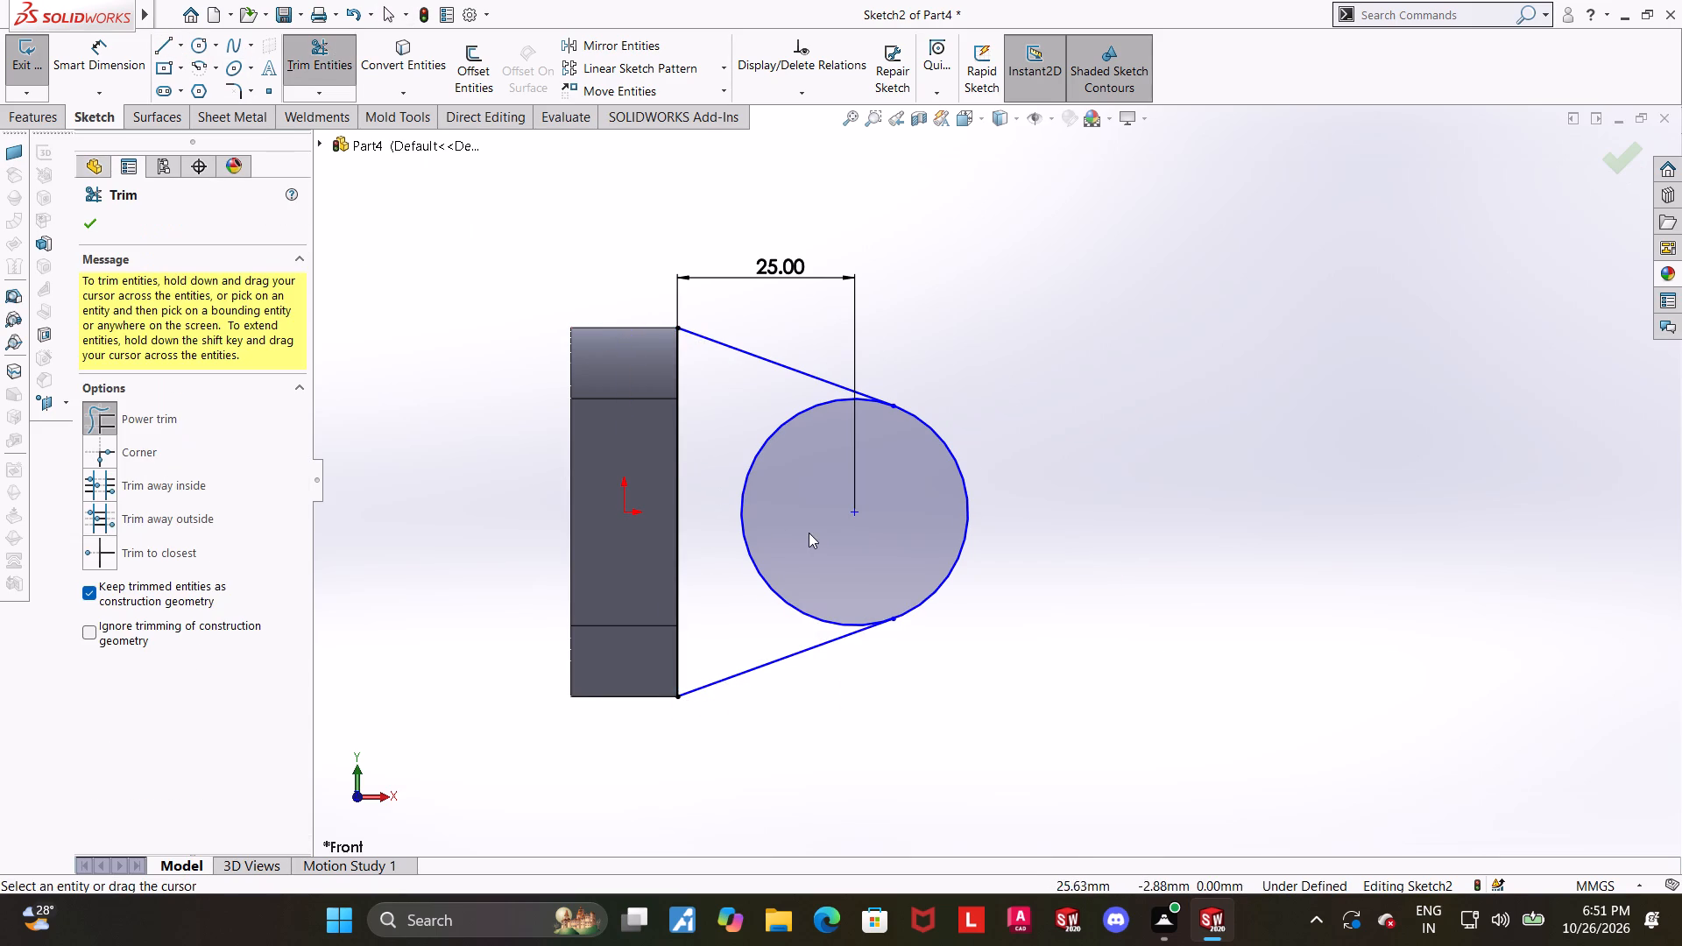
drag(809, 533, 751, 523)
drag(774, 533, 709, 530)
key(Escape)
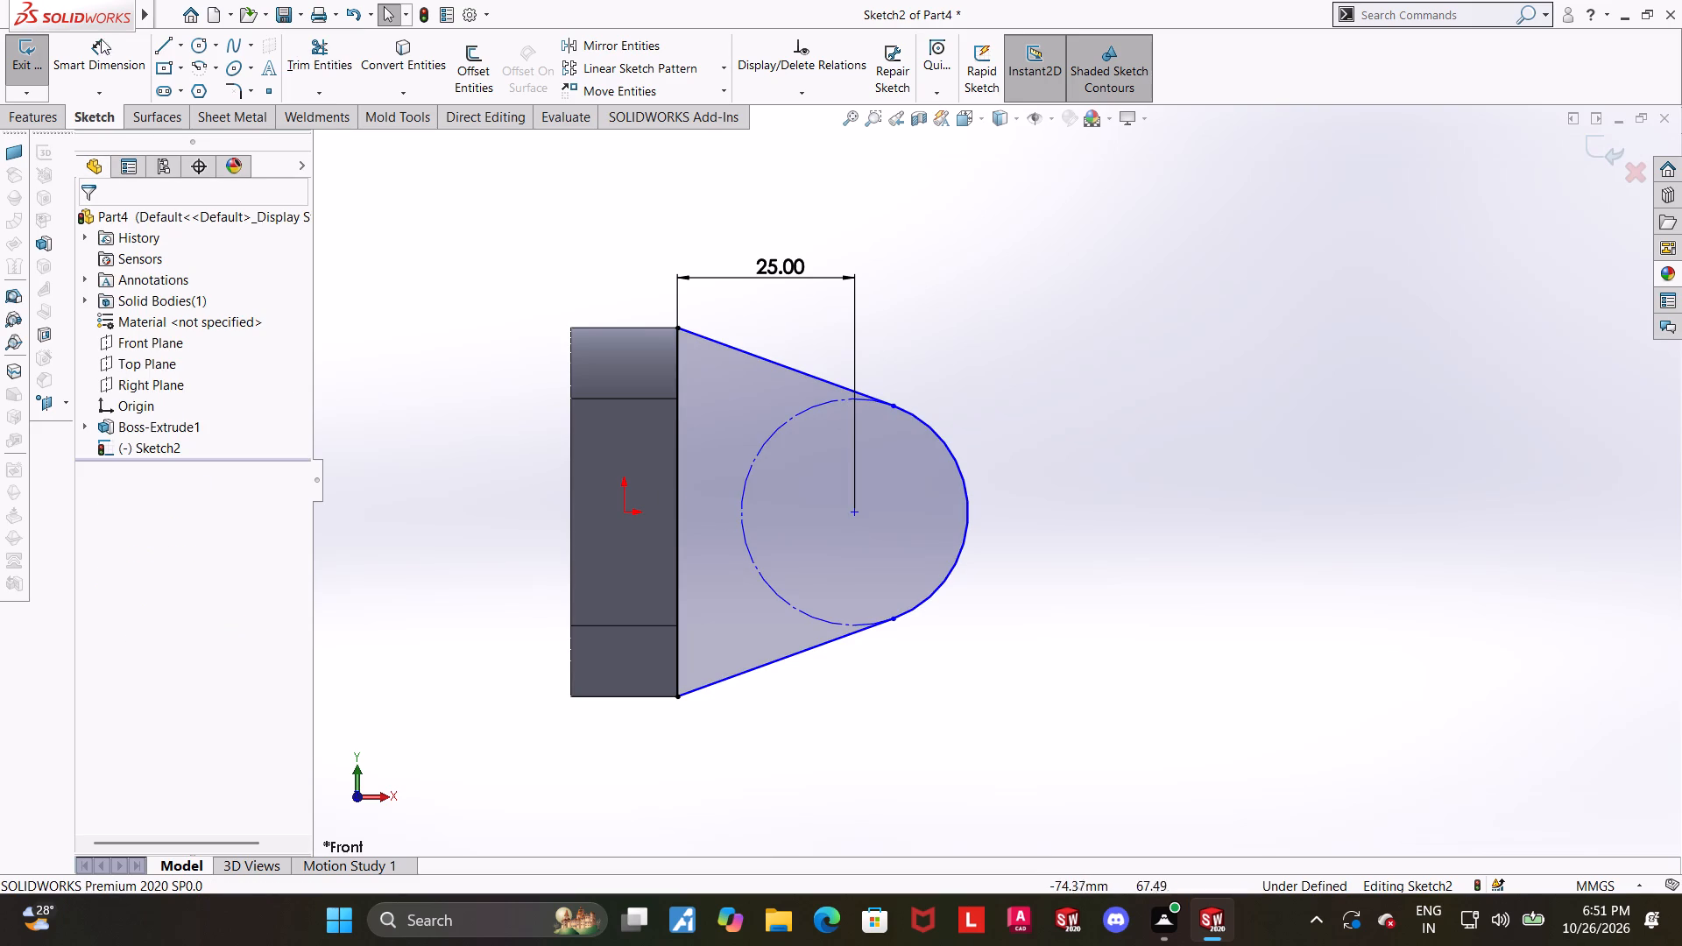
Dimension the remaining outer arc with a 20 mm radius.
double_click(111, 54)
click(931, 428)
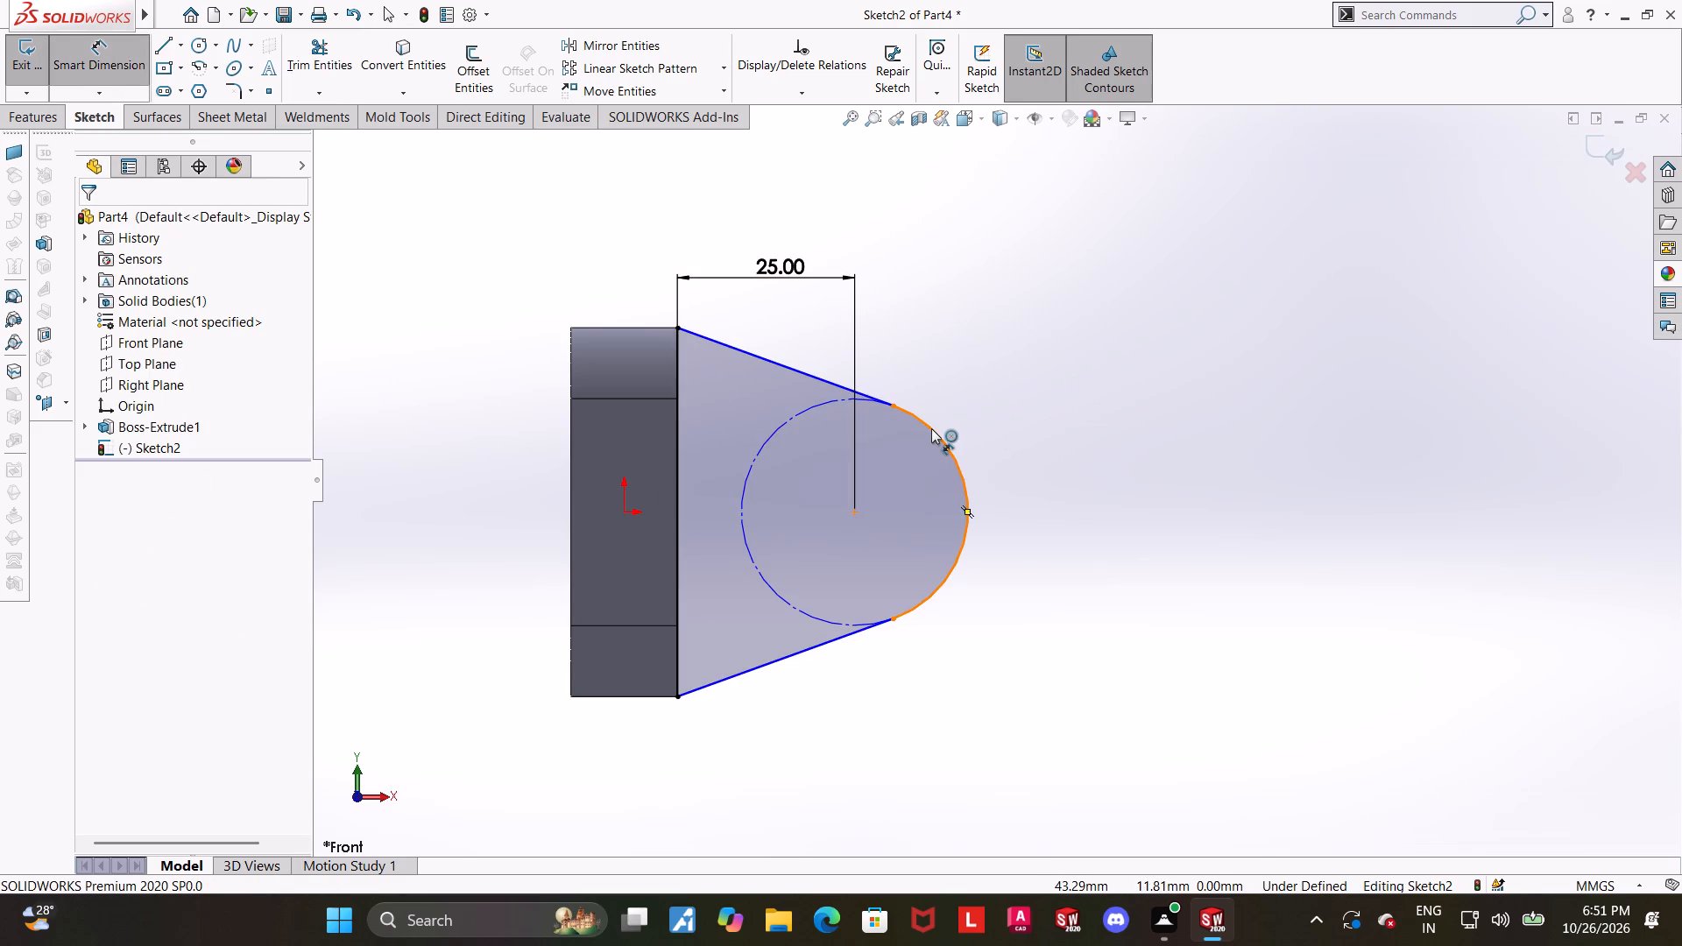
click(1025, 386)
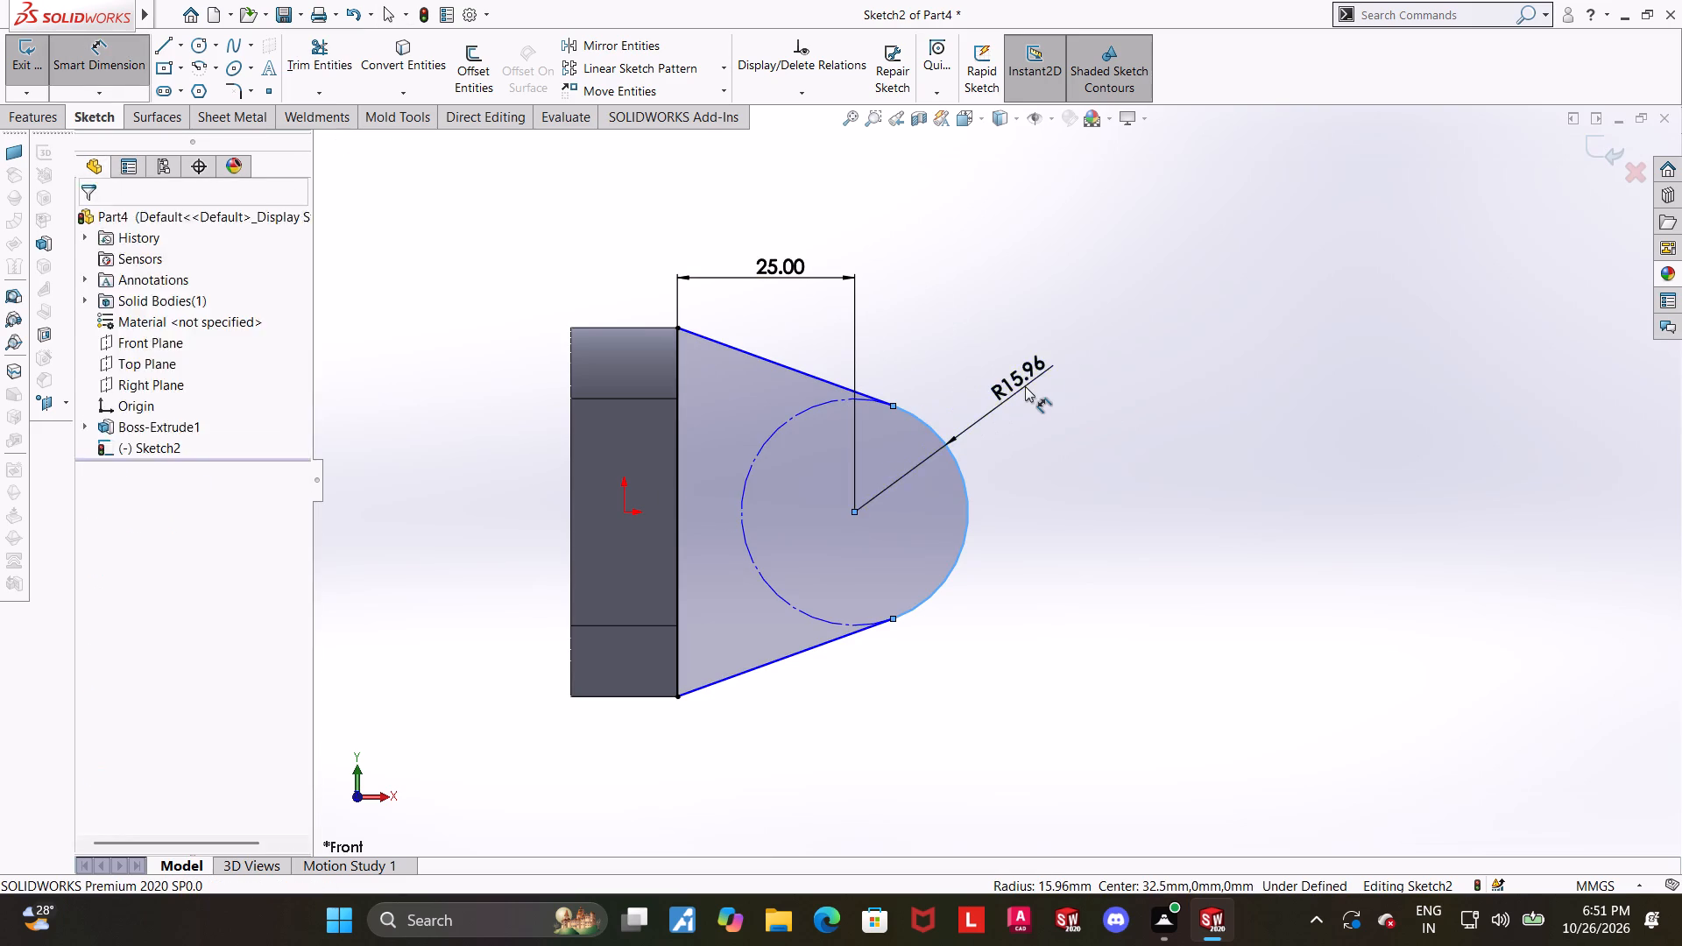
text(20)
key(Return)
key(Escape)
key(Escape)
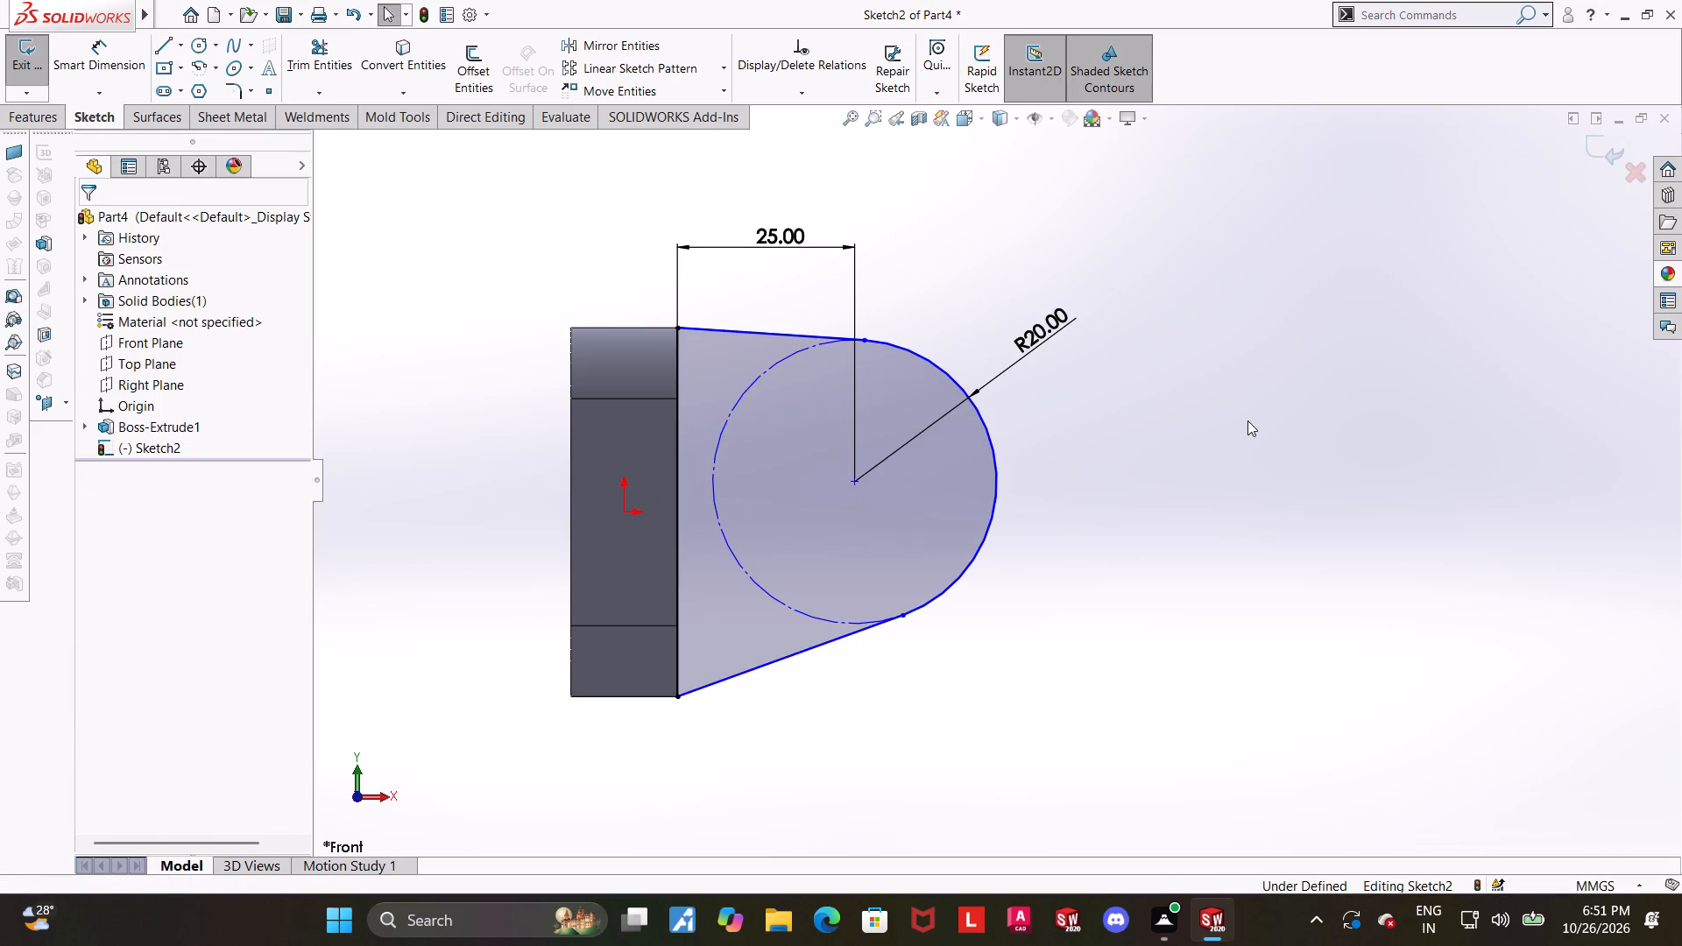
click(1257, 441)
Draw a horizontal centerline about 17 mm long from the origin, extending through the block away from the arc.
click(181, 45)
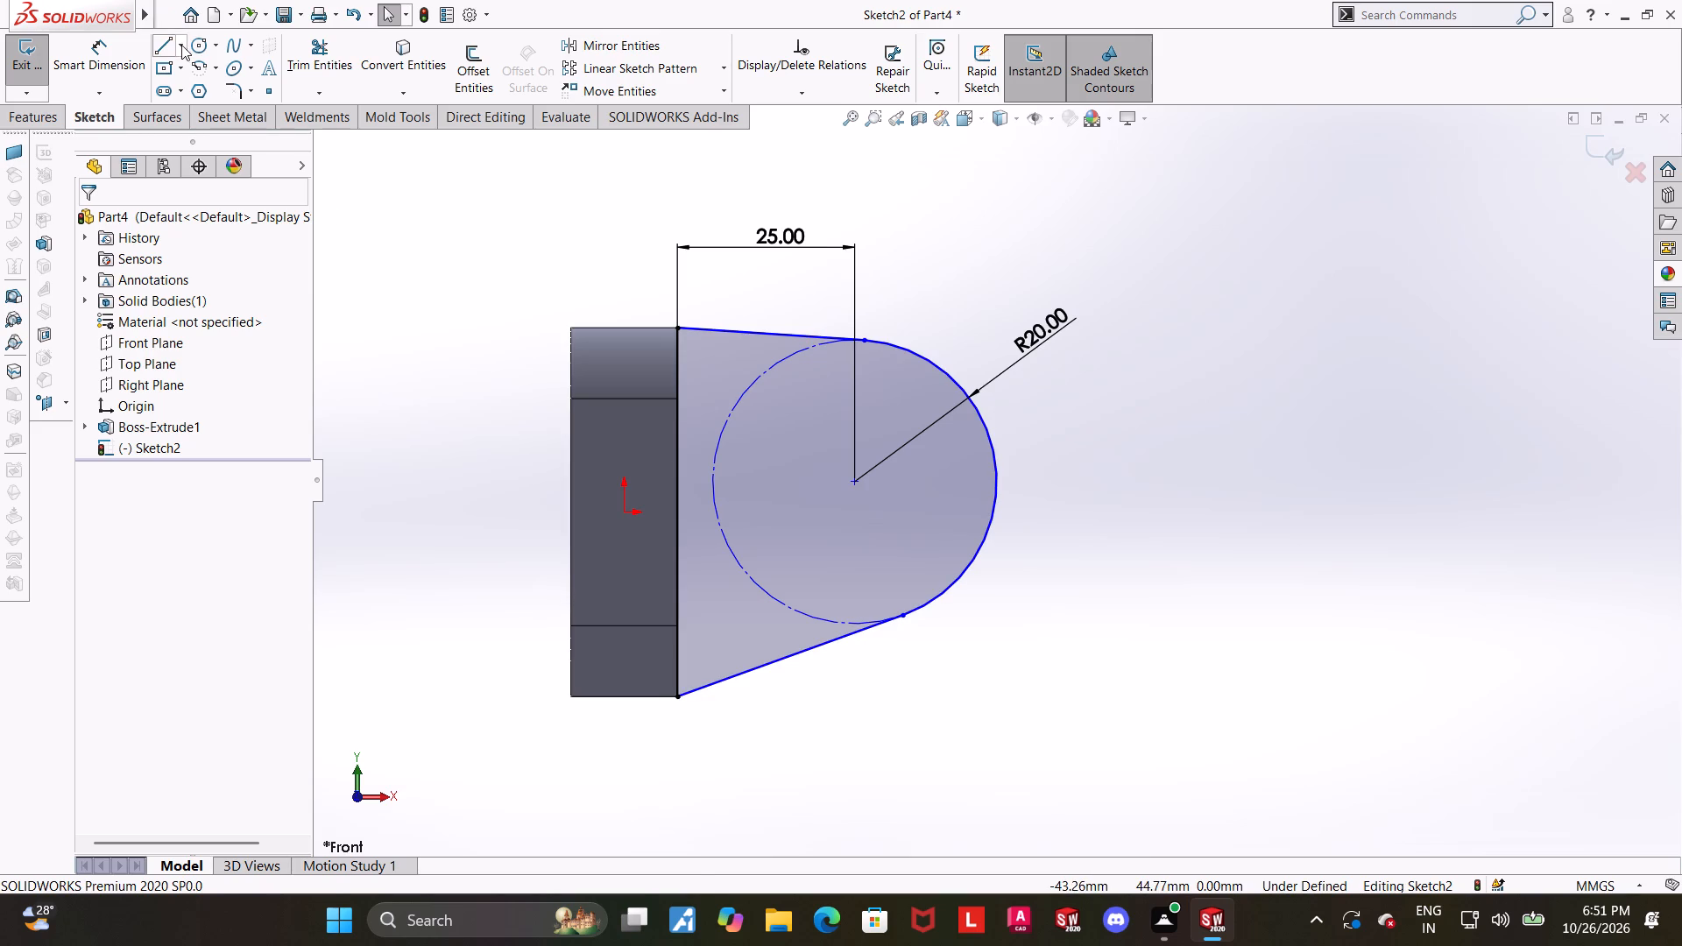
click(190, 89)
click(628, 515)
click(504, 512)
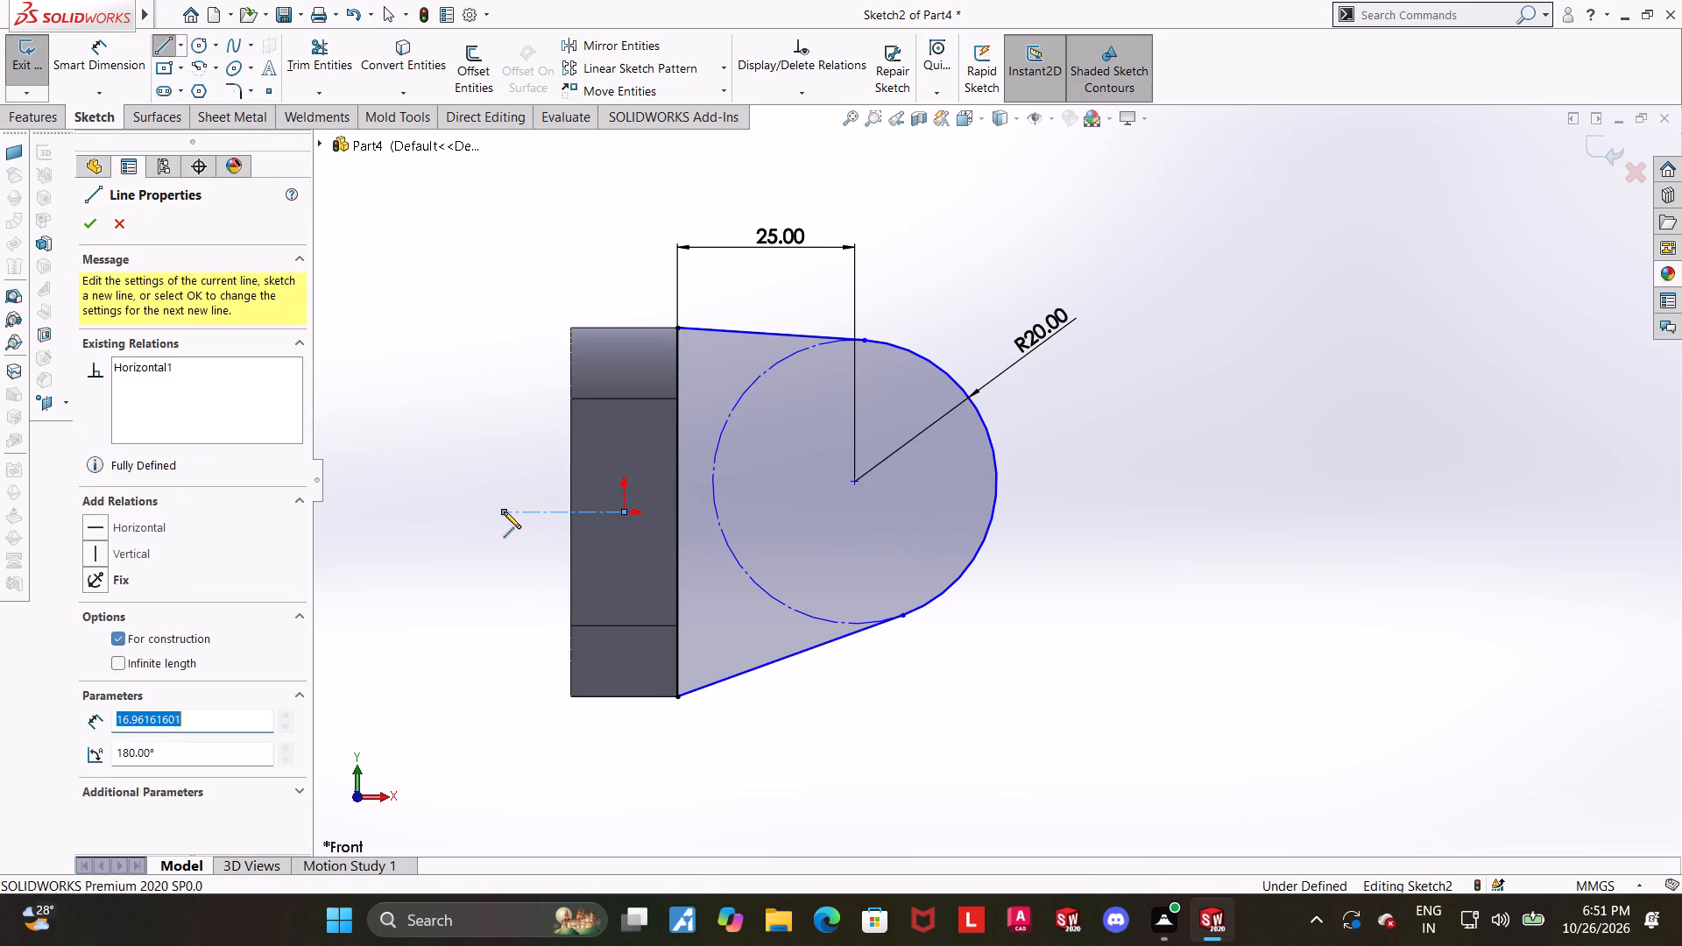
key(Escape)
key(Escape)
key(Escape)
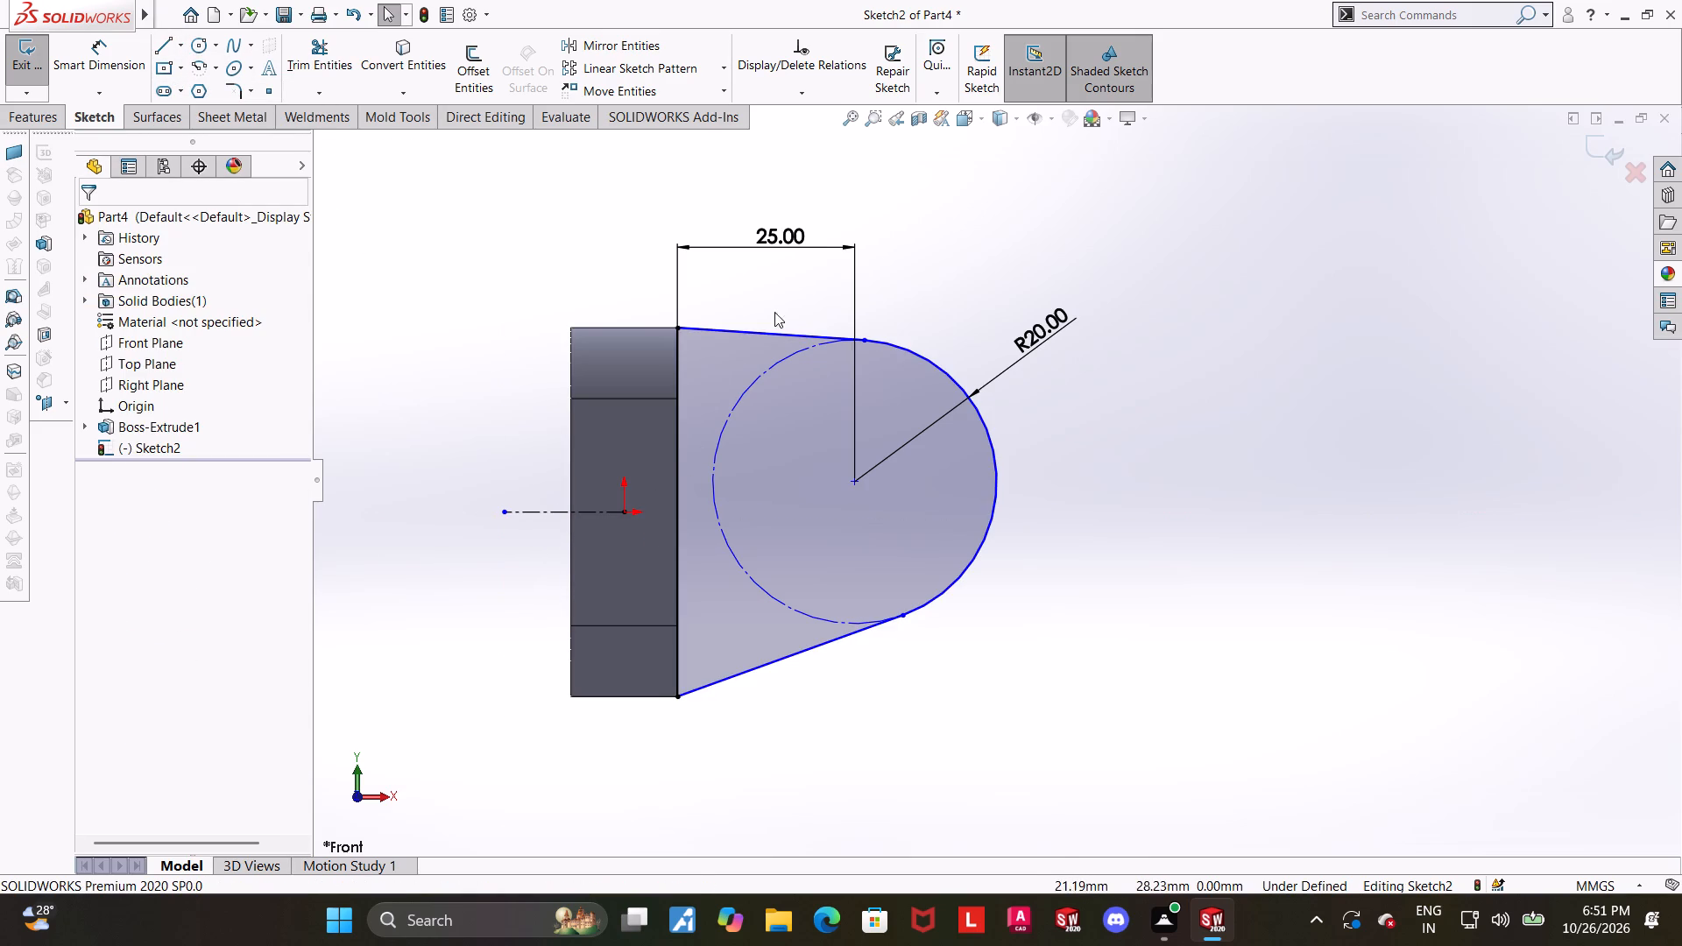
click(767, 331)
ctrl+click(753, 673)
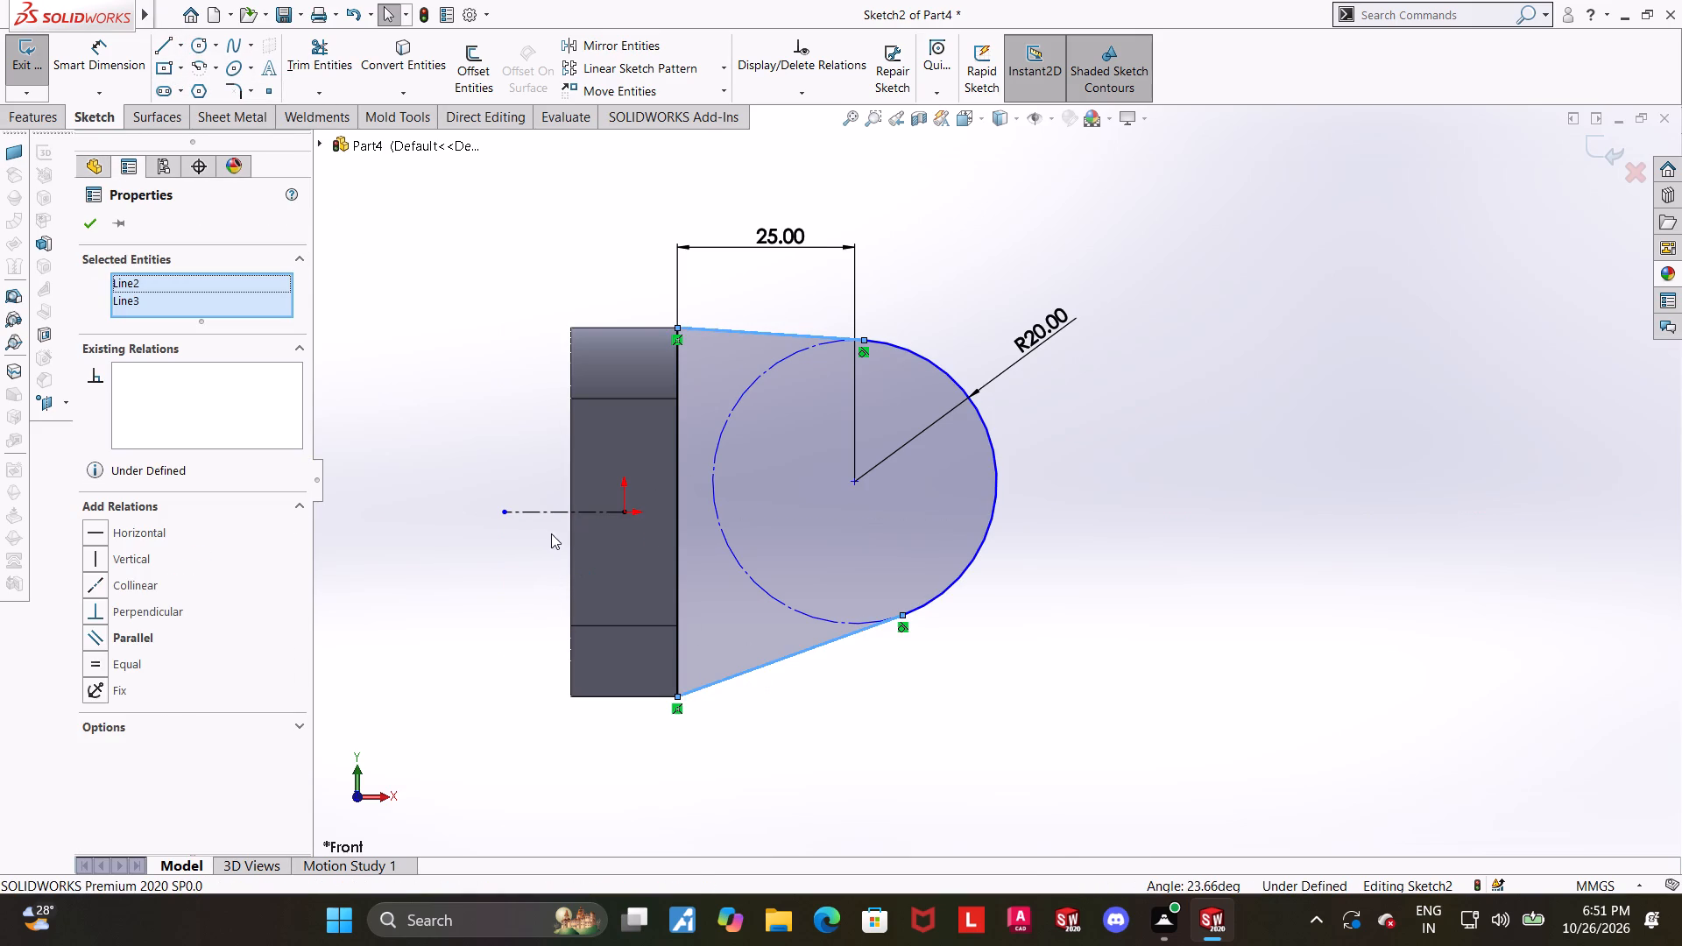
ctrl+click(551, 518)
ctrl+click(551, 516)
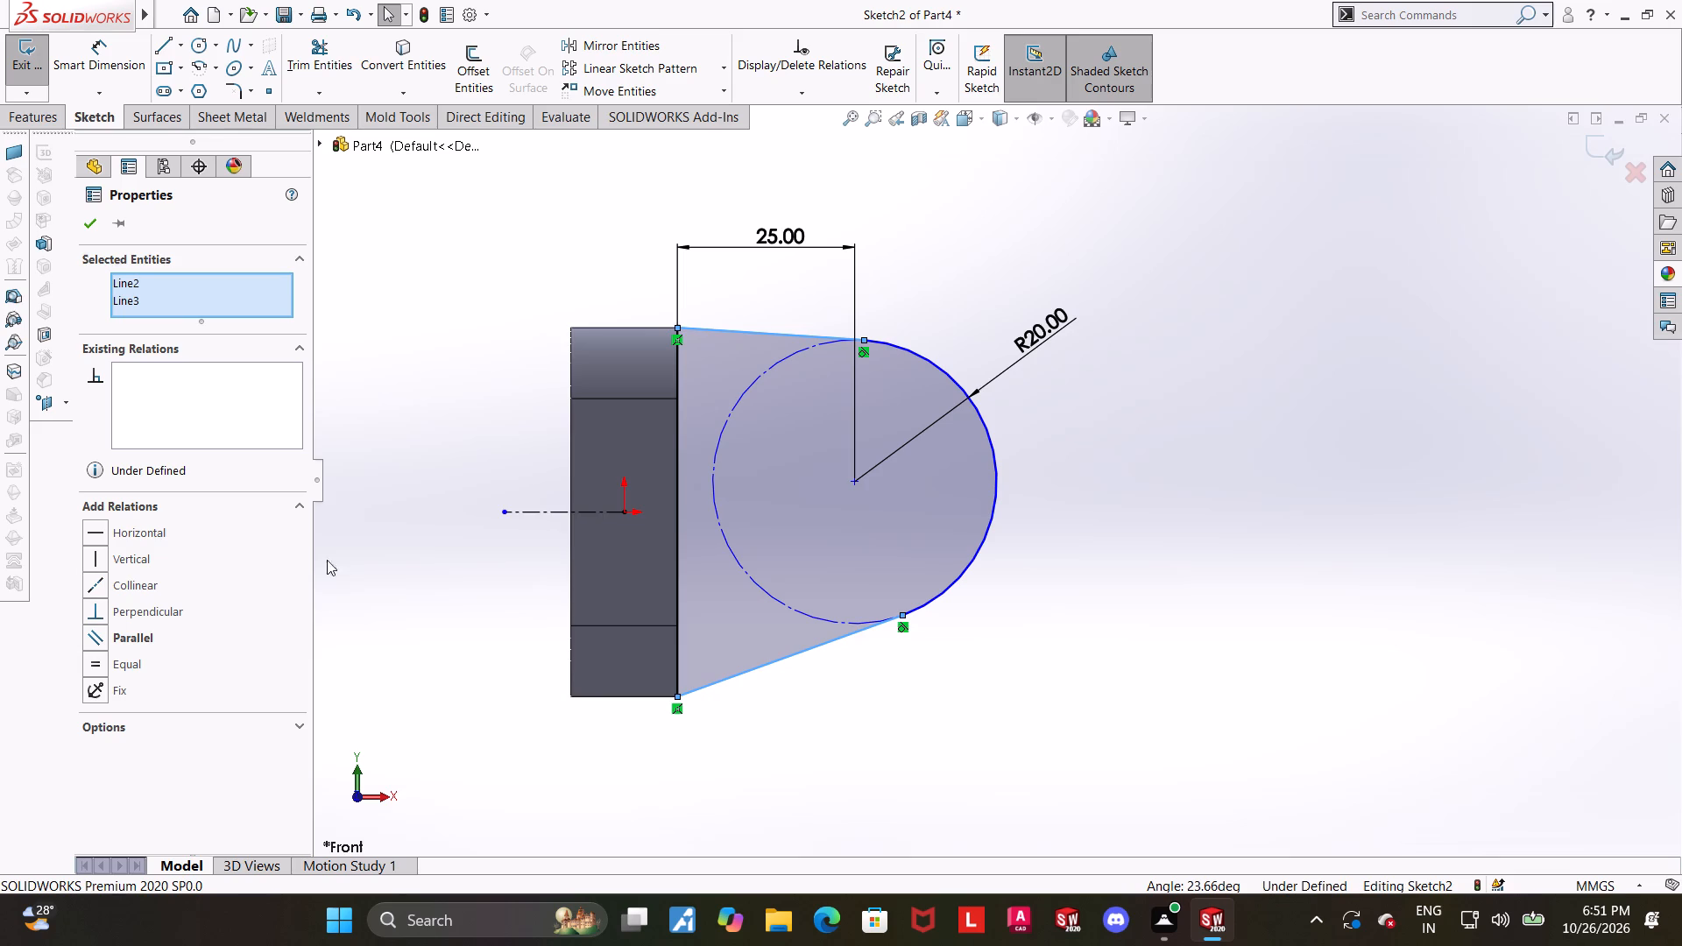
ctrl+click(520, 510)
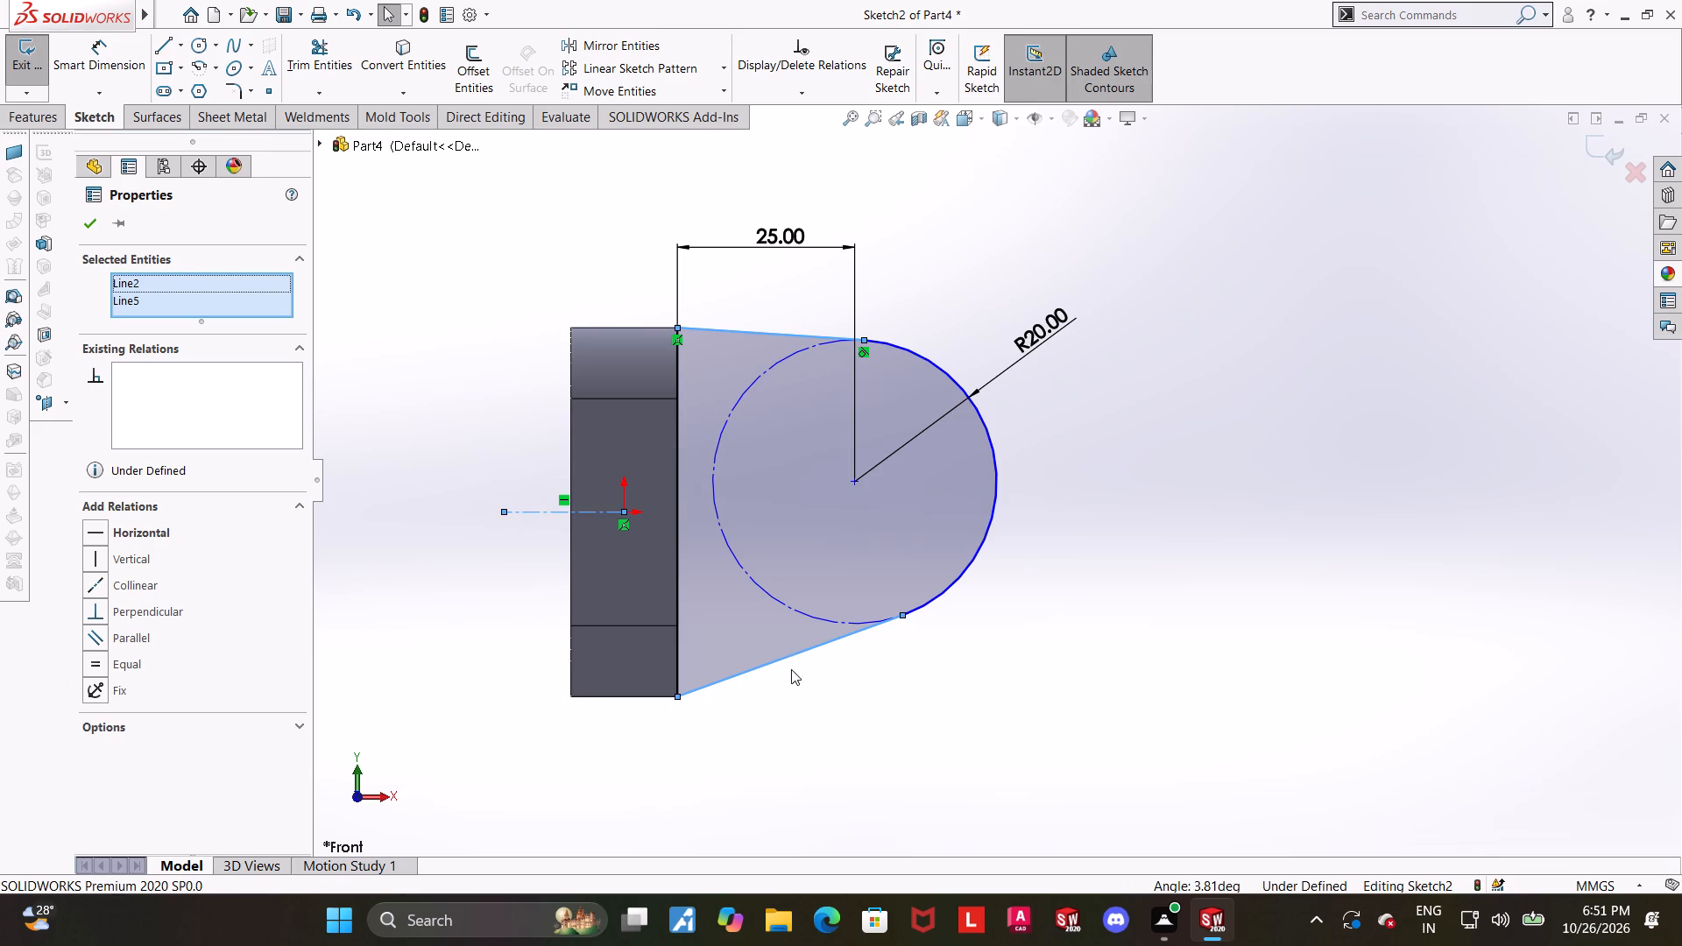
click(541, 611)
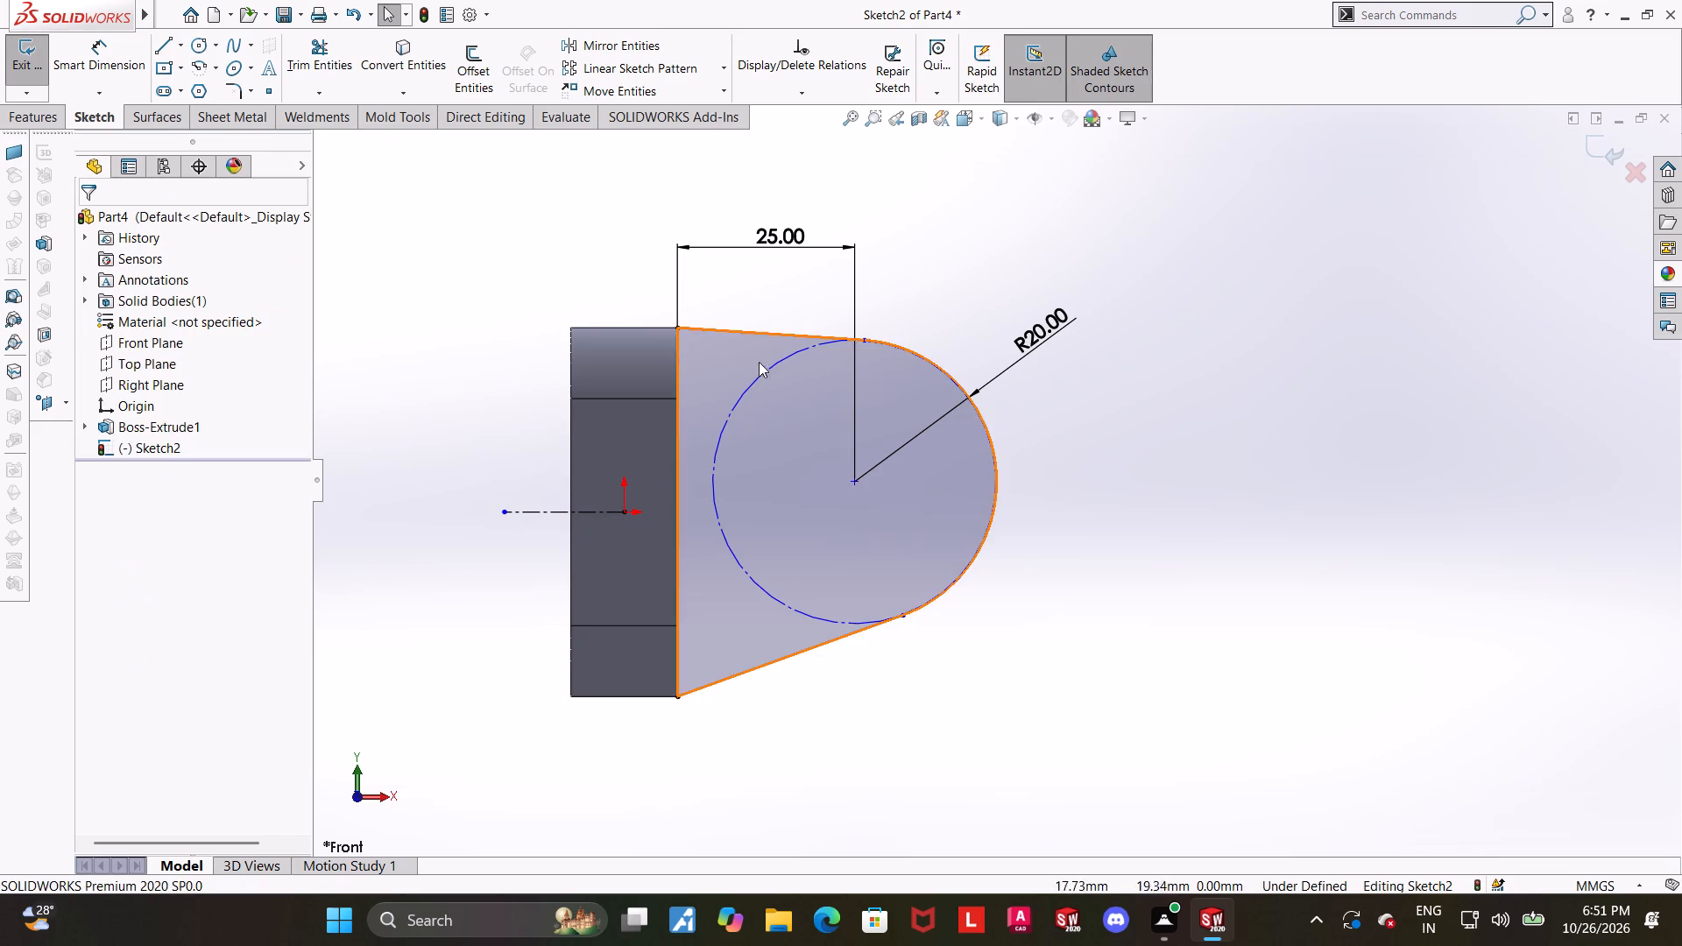
Make the upper and lower tangent lines symmetric about the horizontal centerline.
click(767, 332)
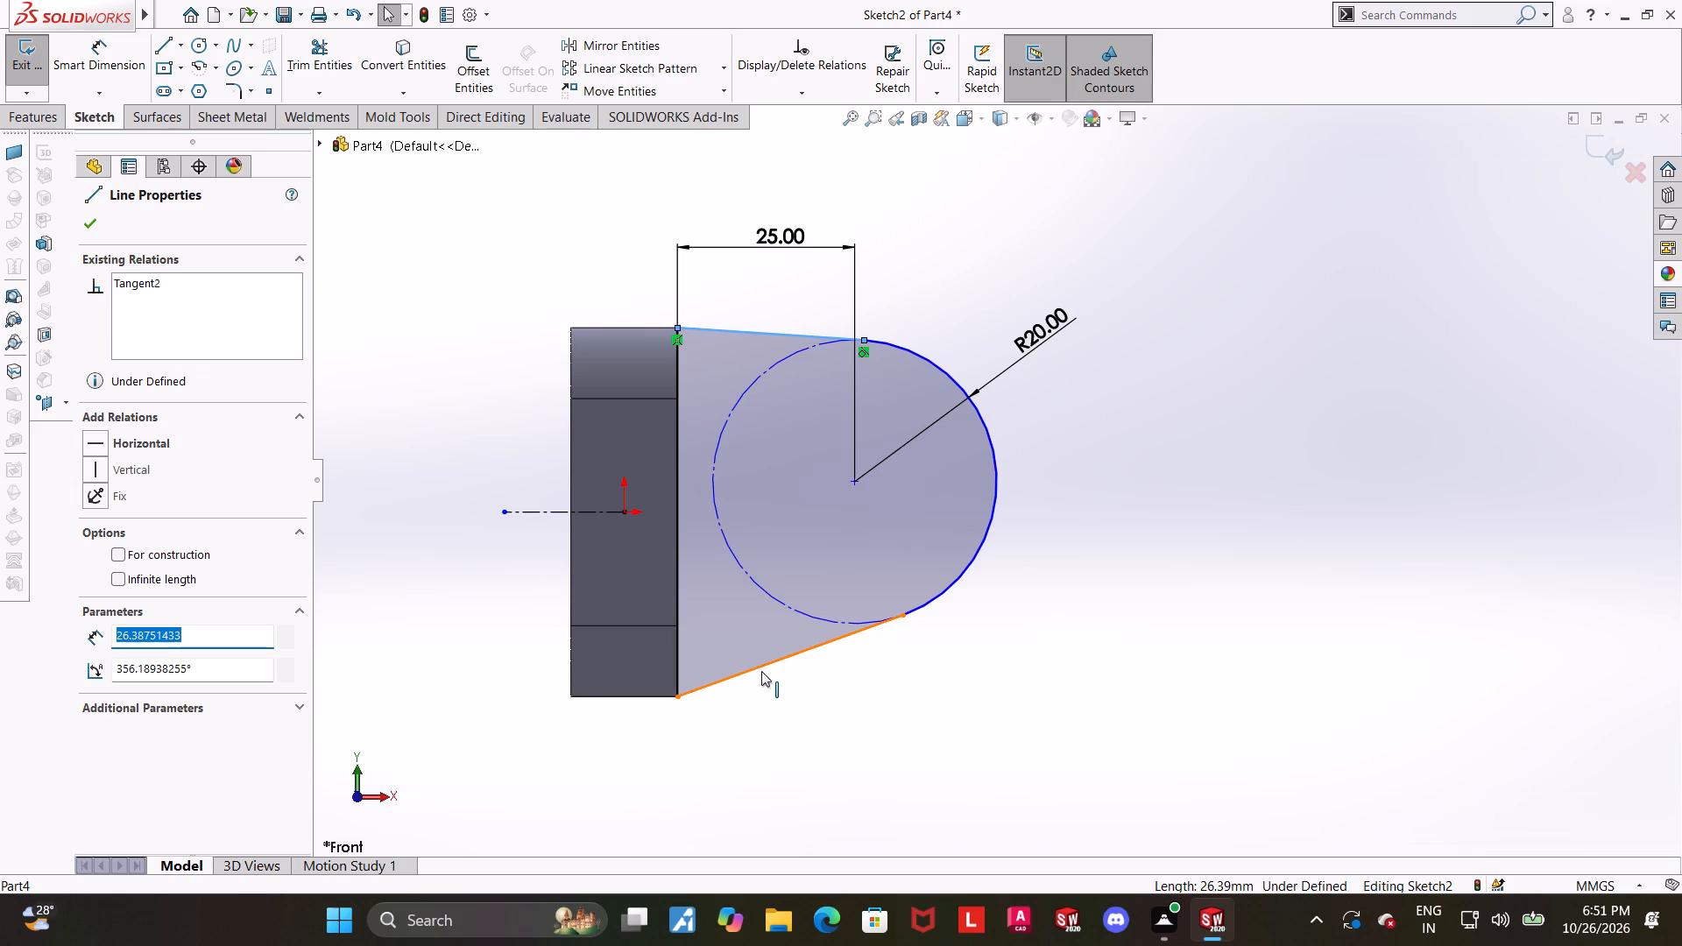
ctrl+click(761, 666)
ctrl+click(543, 510)
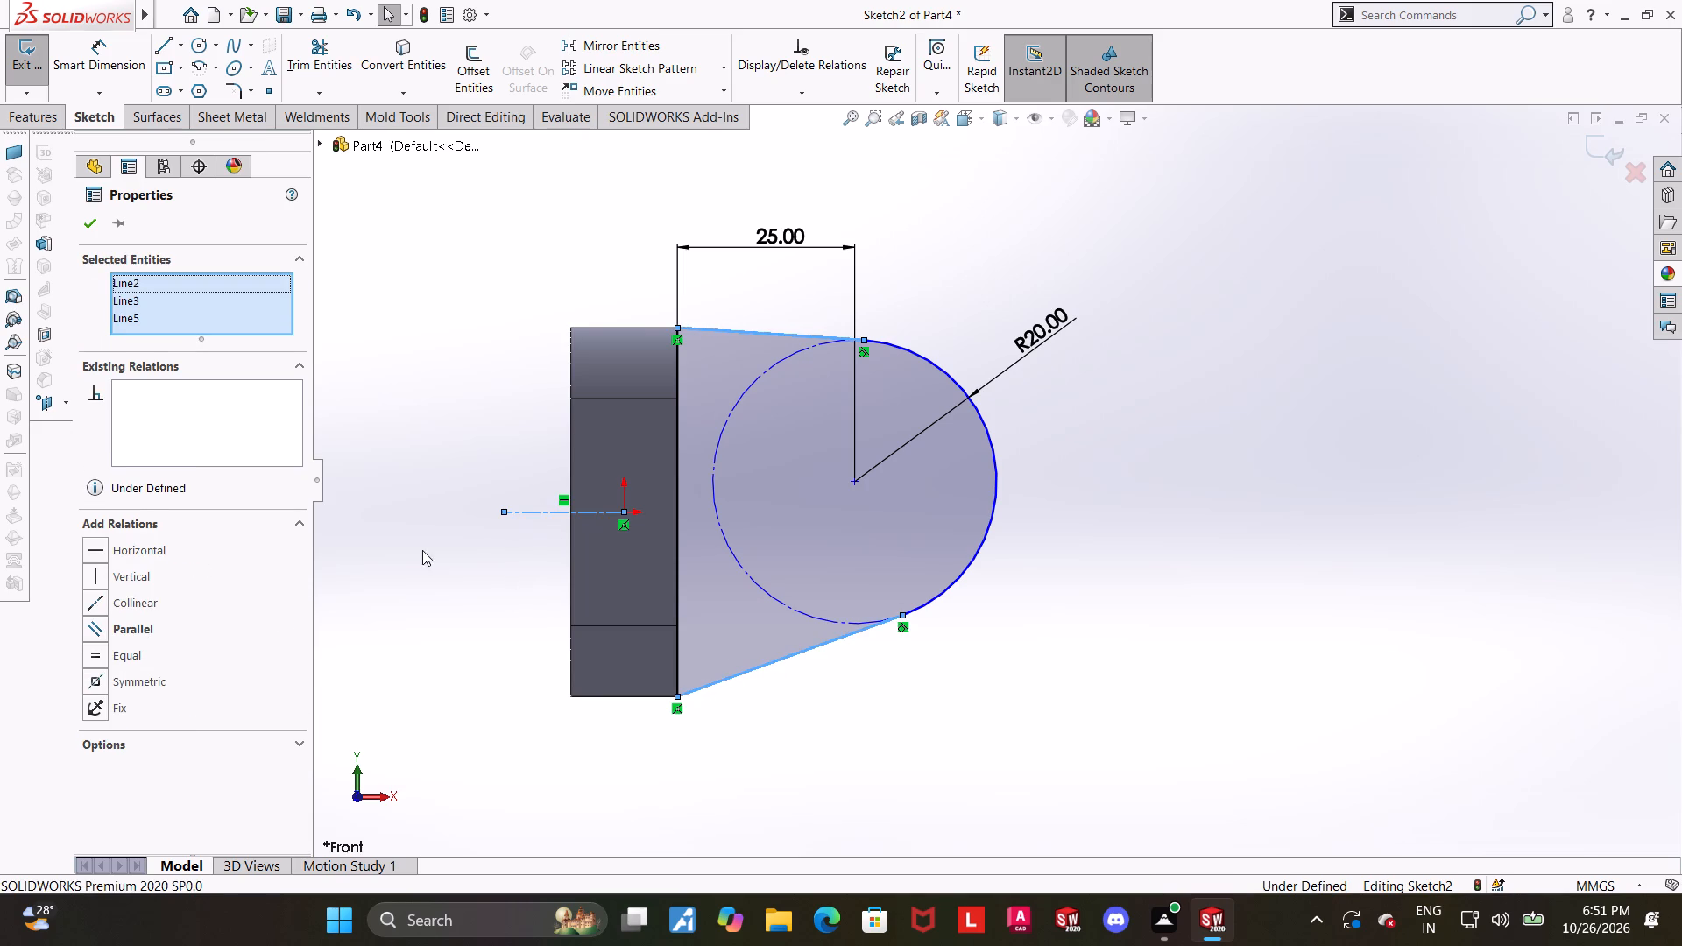
click(88, 685)
click(1242, 659)
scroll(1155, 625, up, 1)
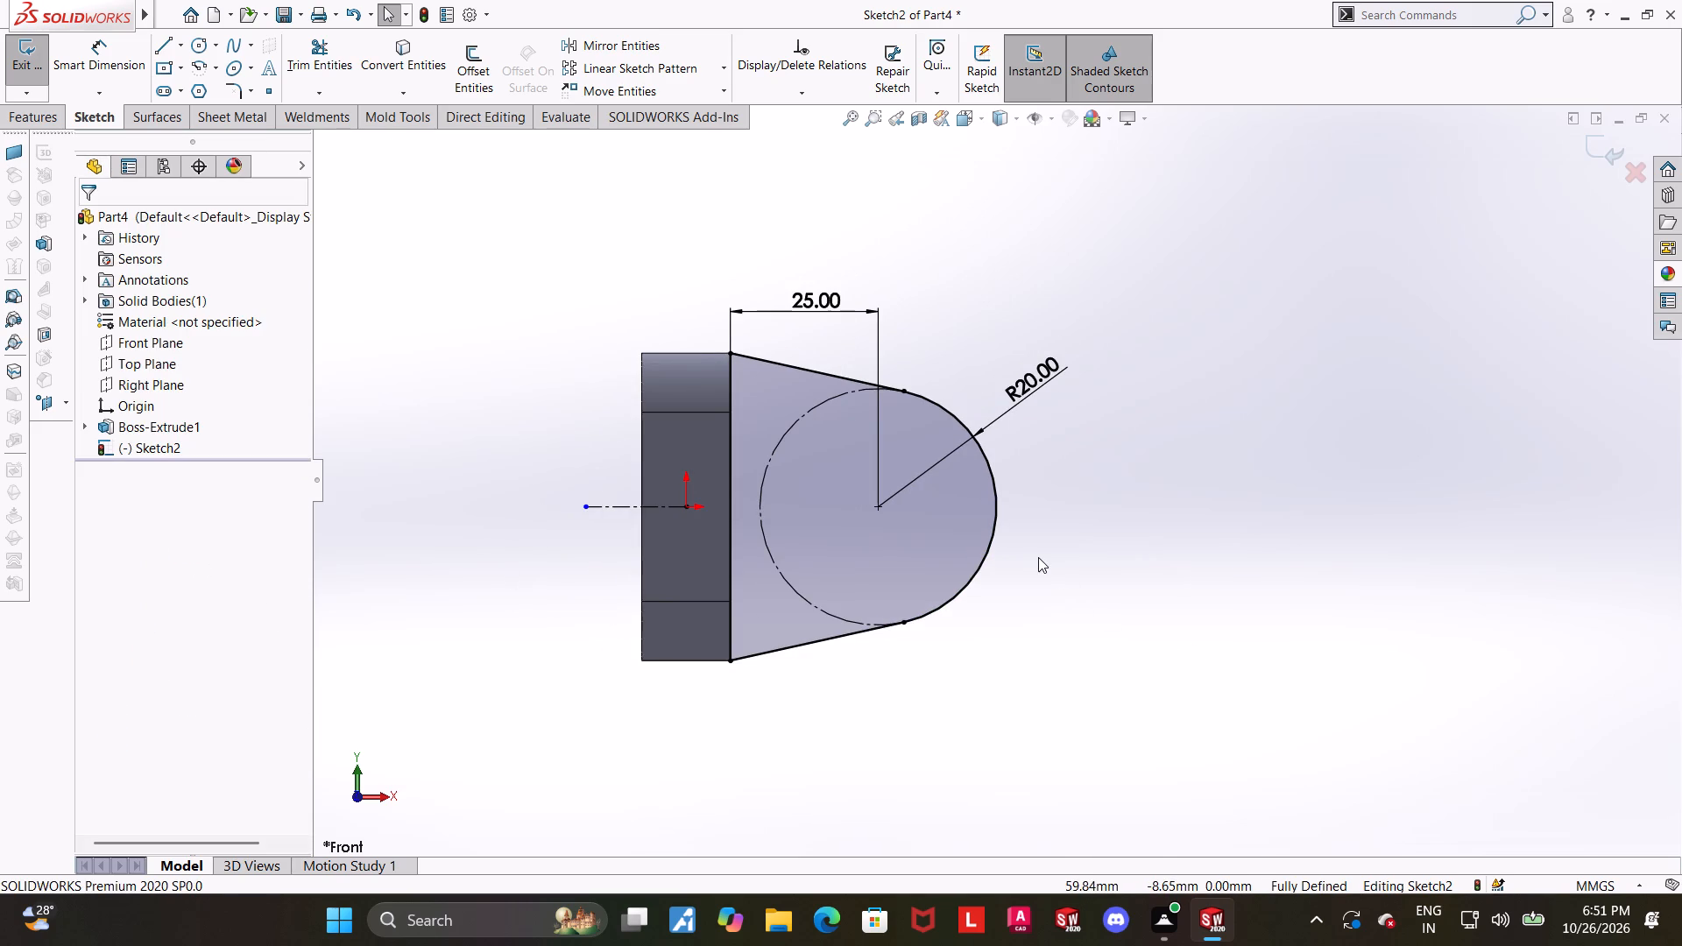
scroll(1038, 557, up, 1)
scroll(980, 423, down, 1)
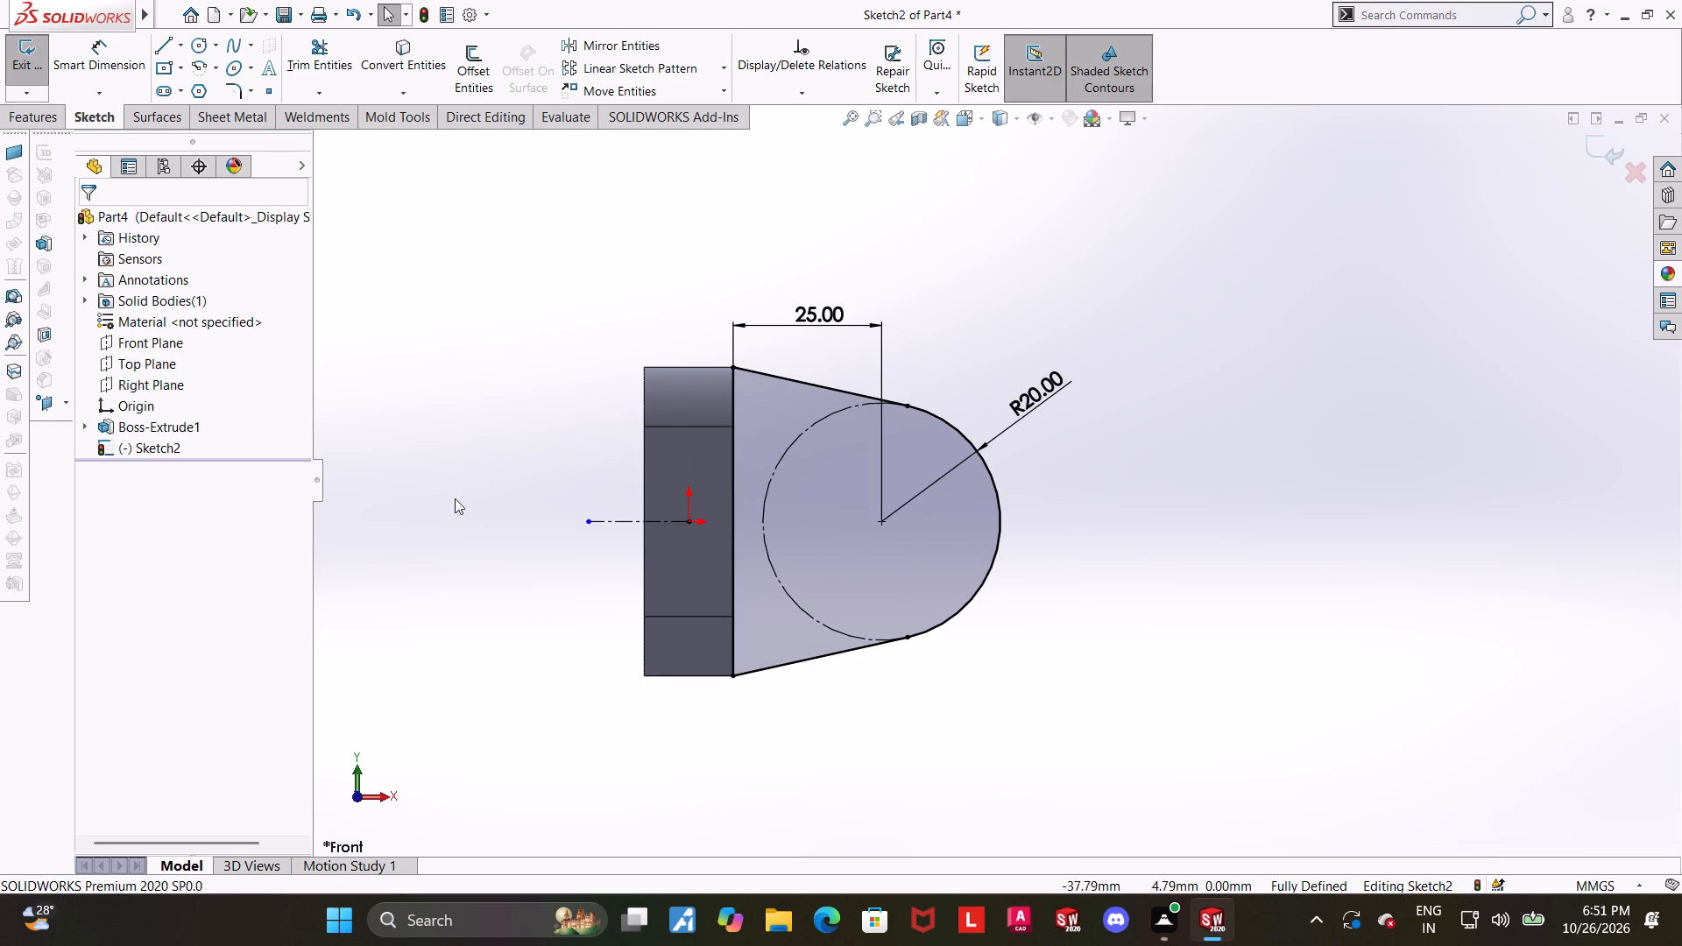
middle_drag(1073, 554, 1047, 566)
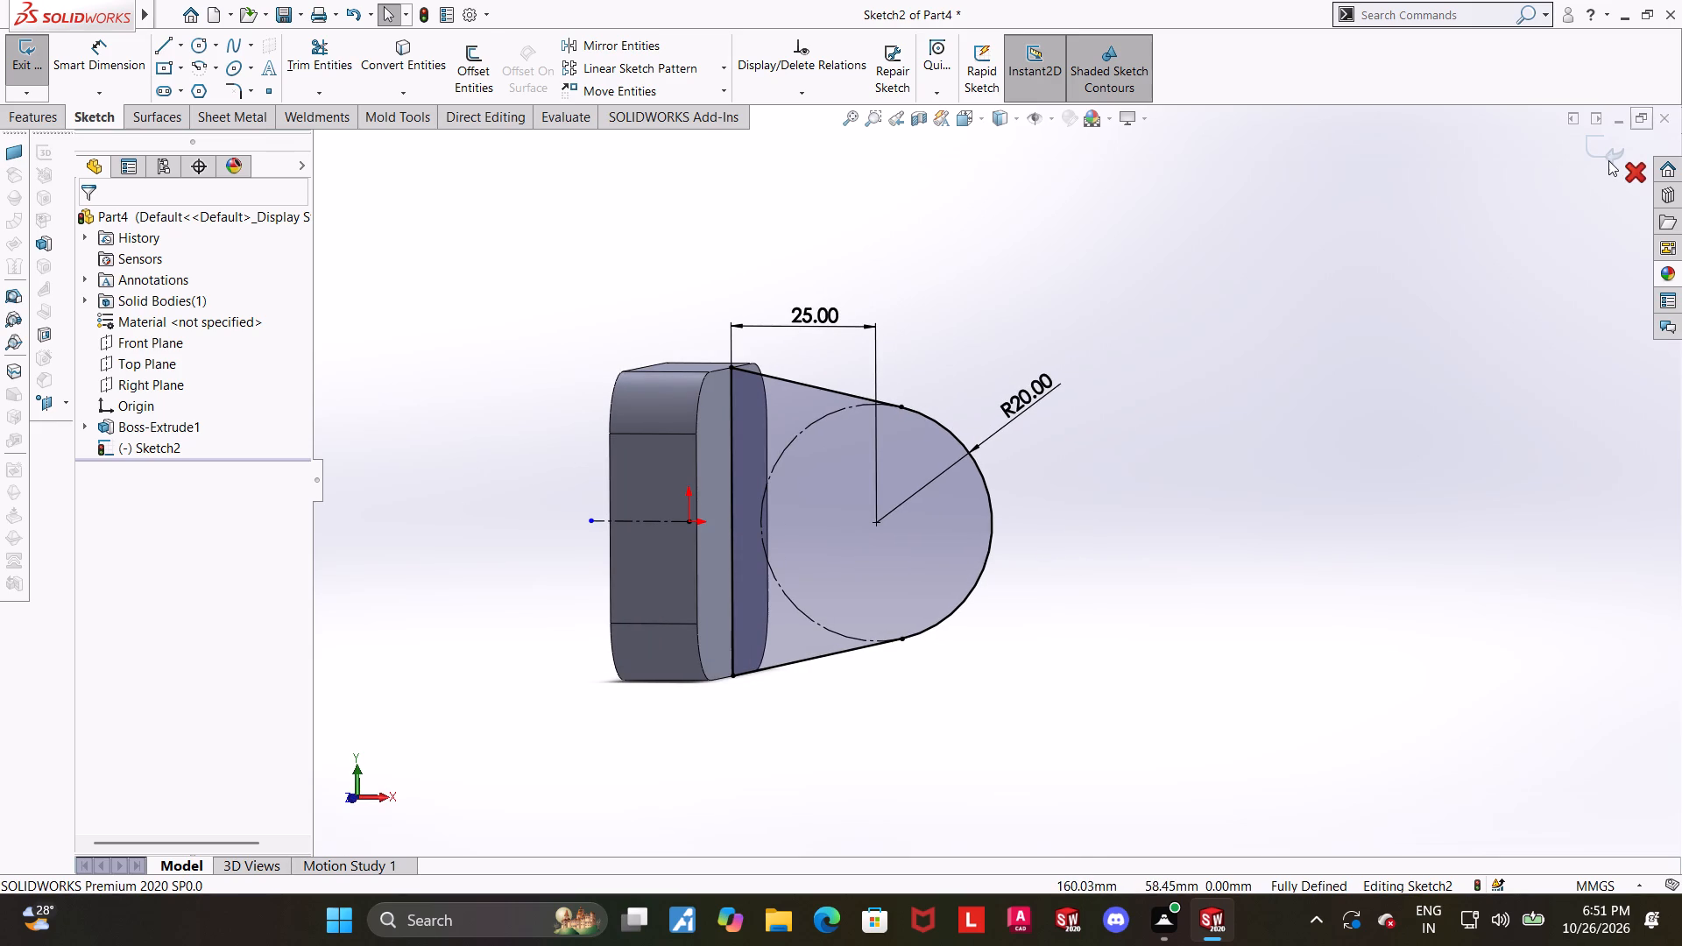
Finish the lug sketch and extrude it as a boss 25 mm, Mid Plane, merged with the block.
click(1607, 159)
middle_drag(1042, 328, 1021, 362)
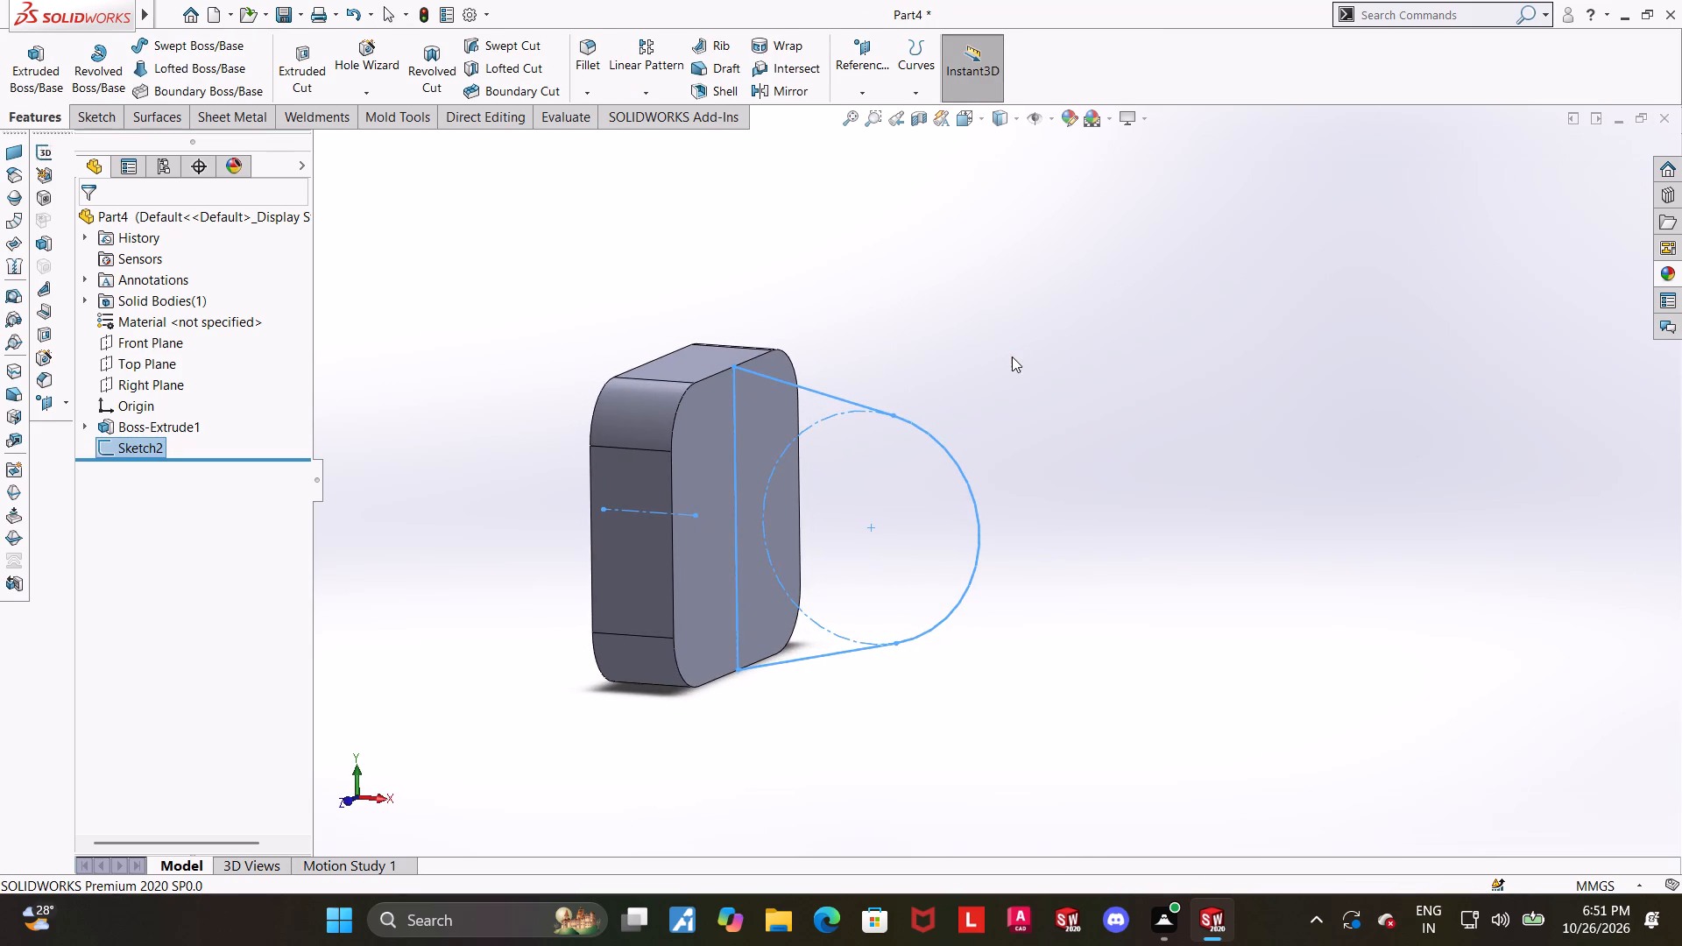
middle_drag(944, 353, 948, 364)
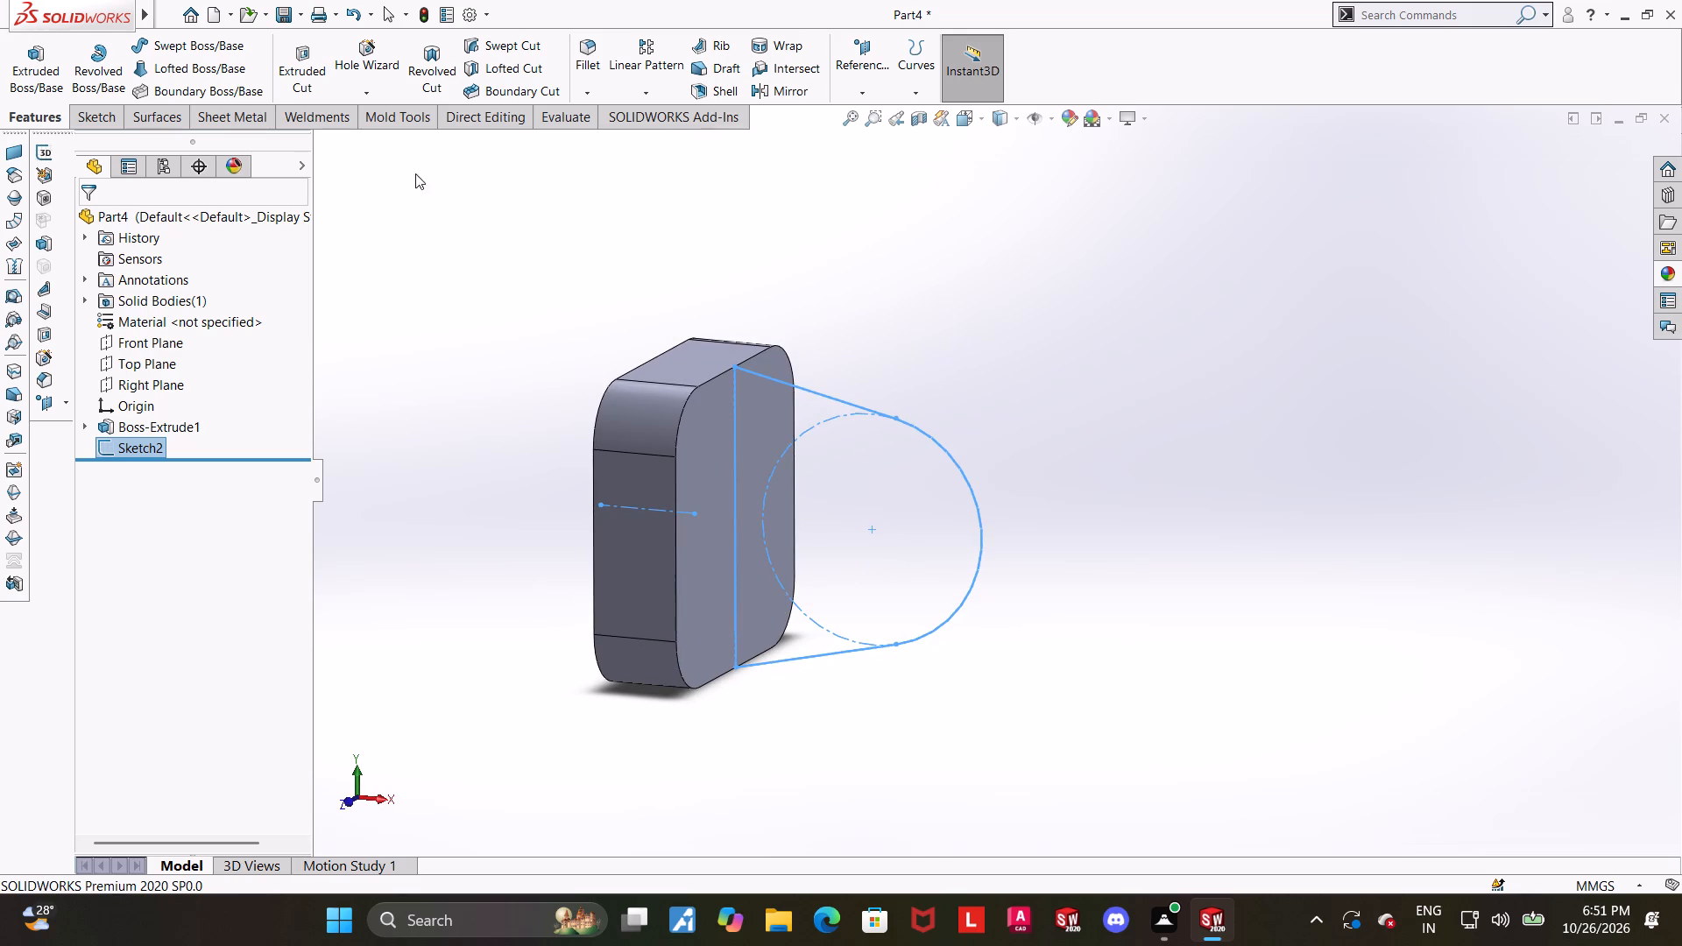
click(19, 65)
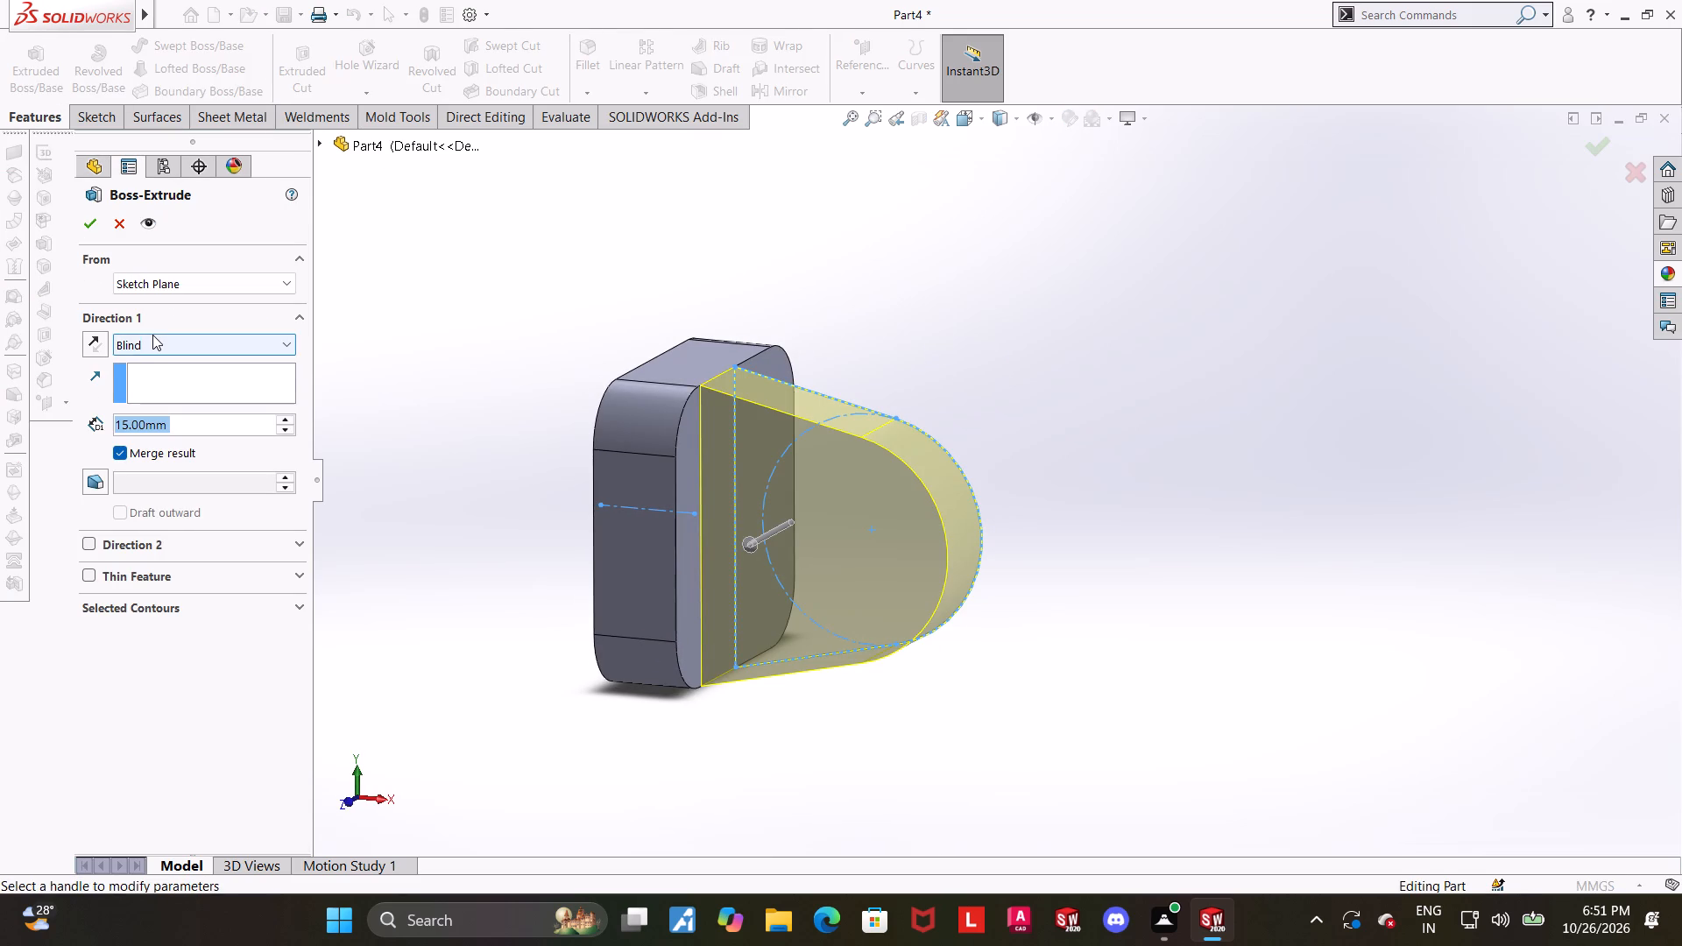
click(152, 335)
click(140, 447)
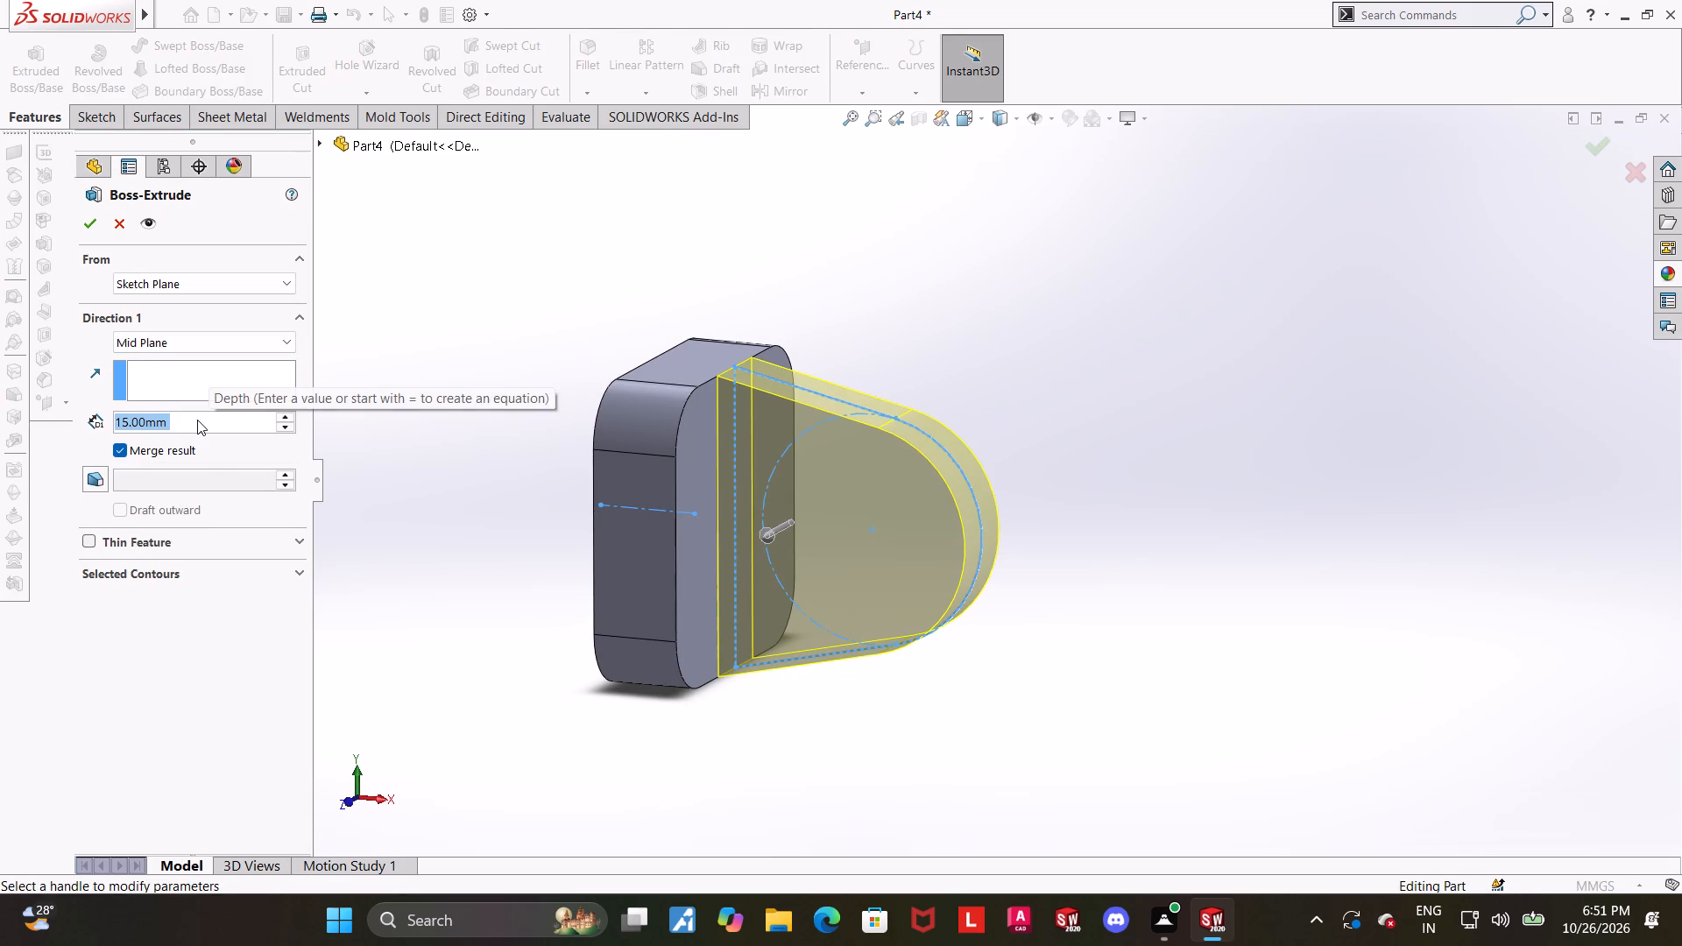
text(25)
key(Return)
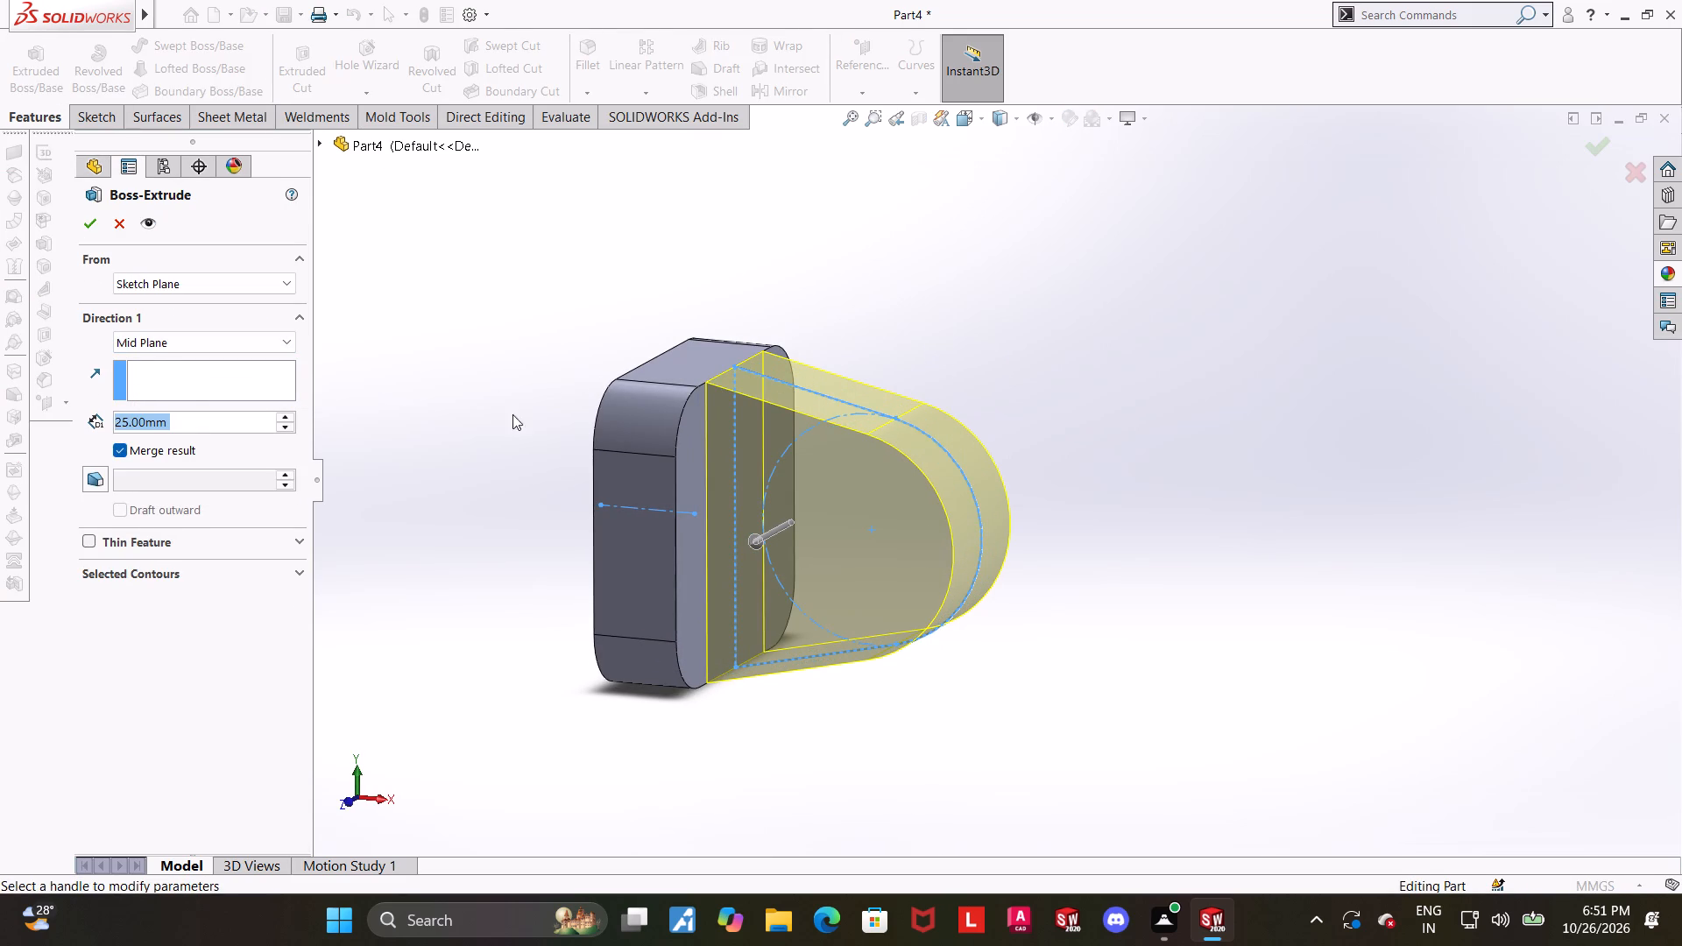
middle_drag(907, 362, 903, 382)
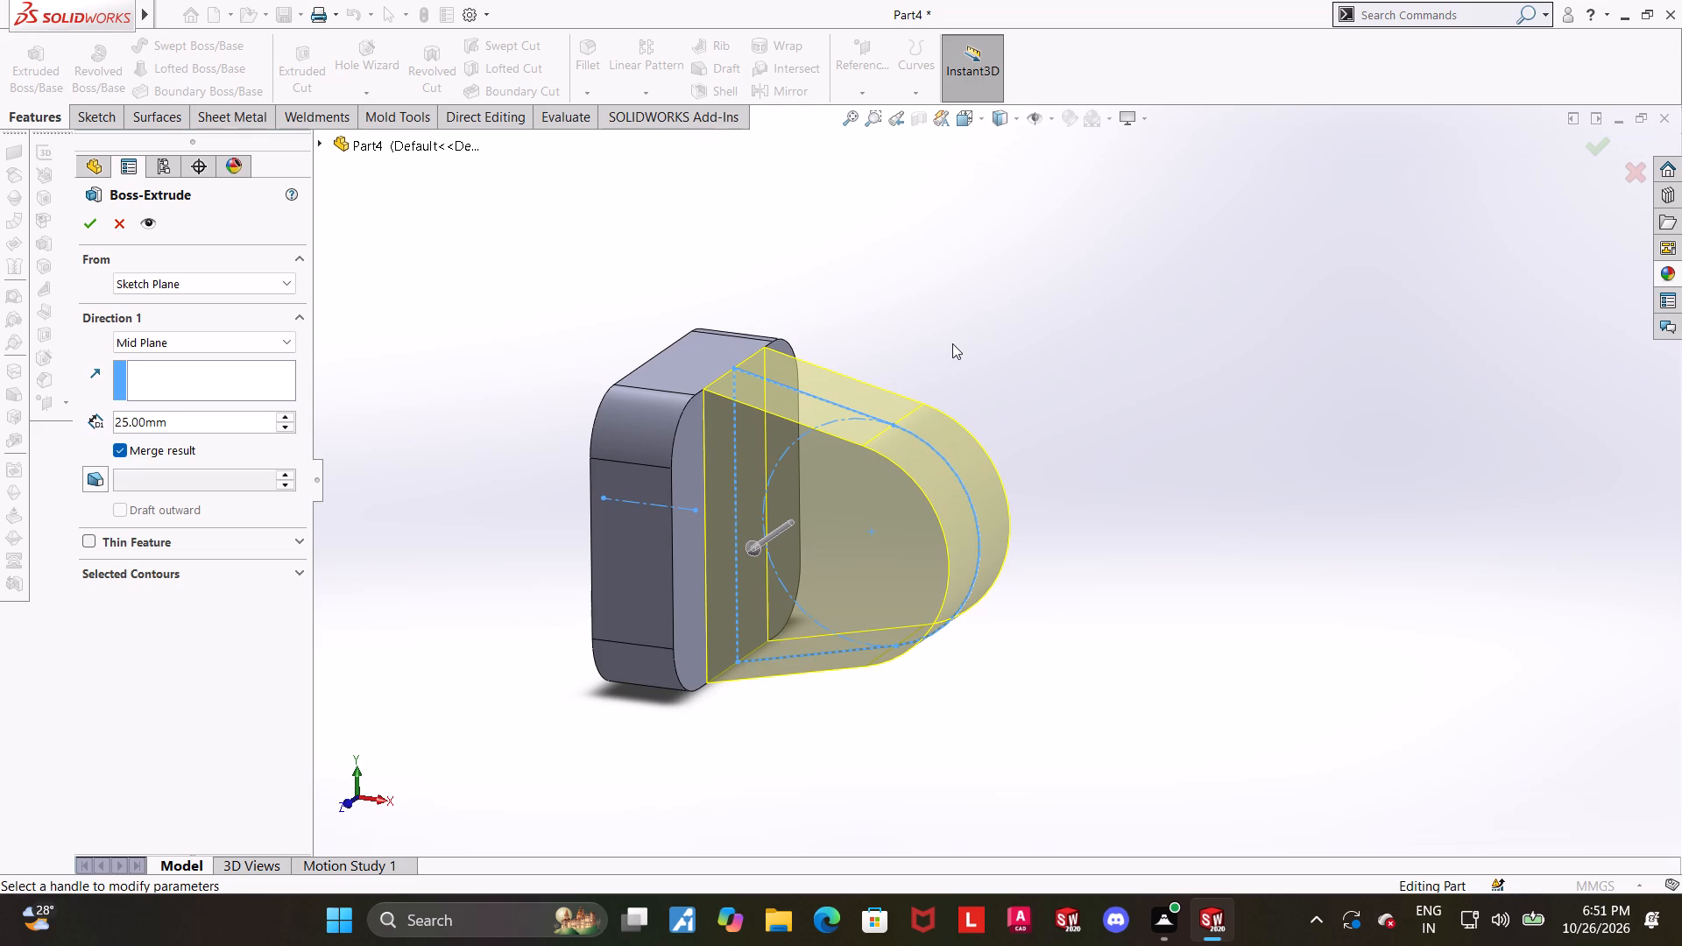
click(91, 222)
click(1134, 425)
Examine the extruded lug and its junction with the block from several angles.
middle_drag(794, 449, 868, 427)
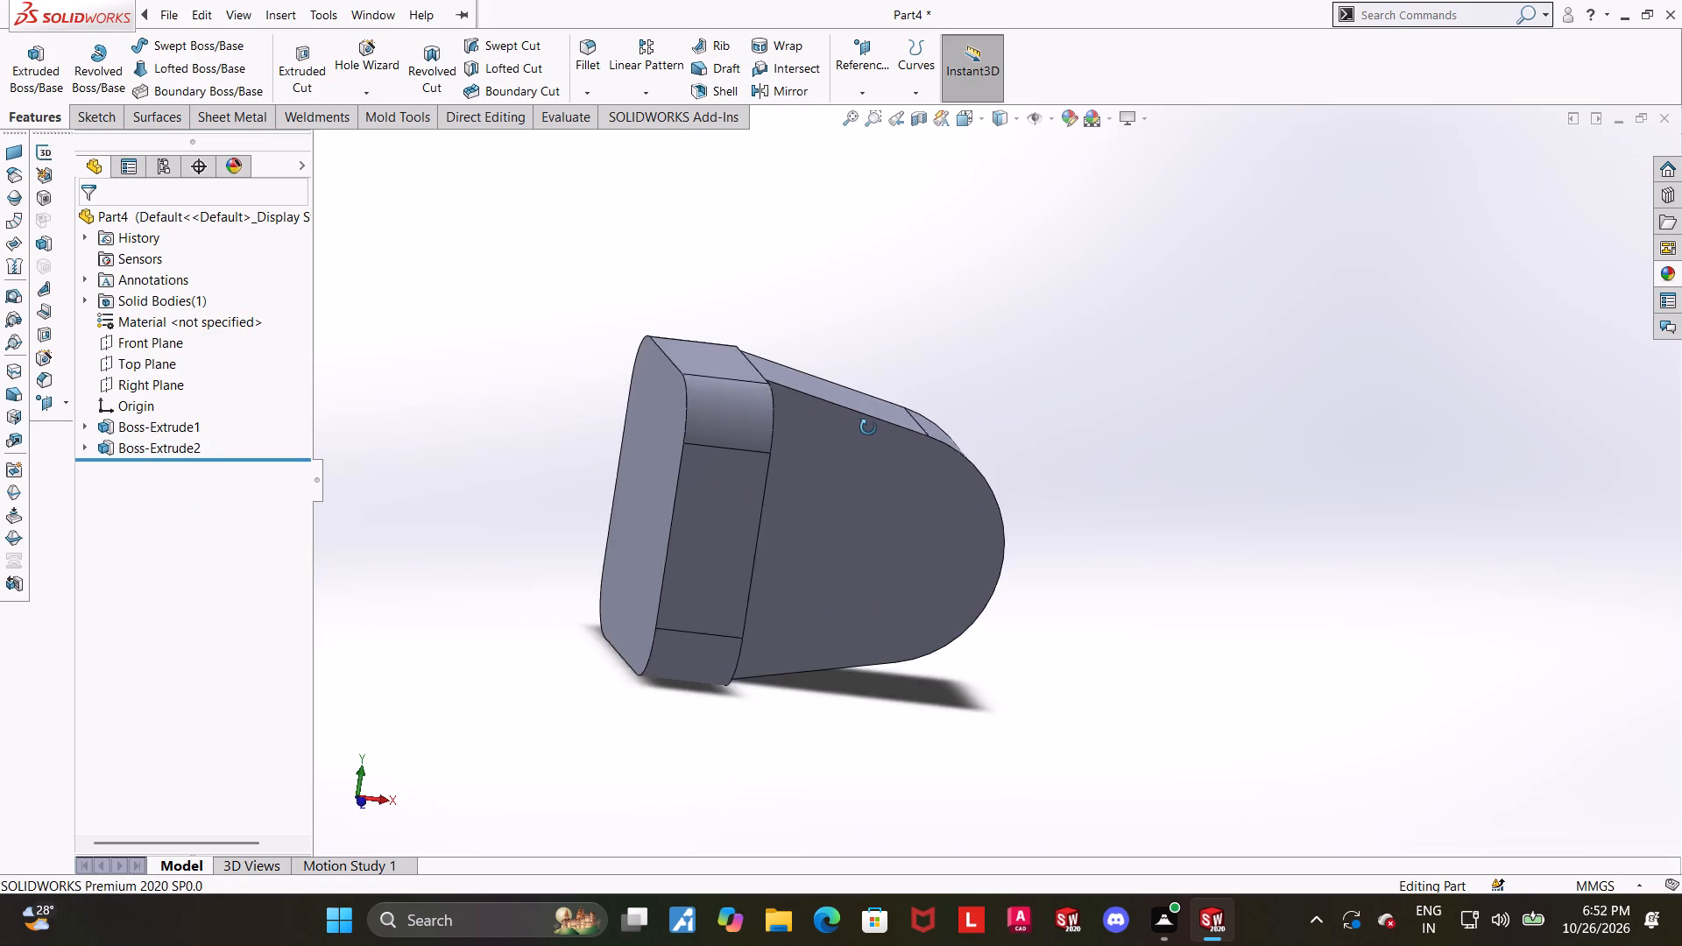
middle_drag(868, 427, 783, 511)
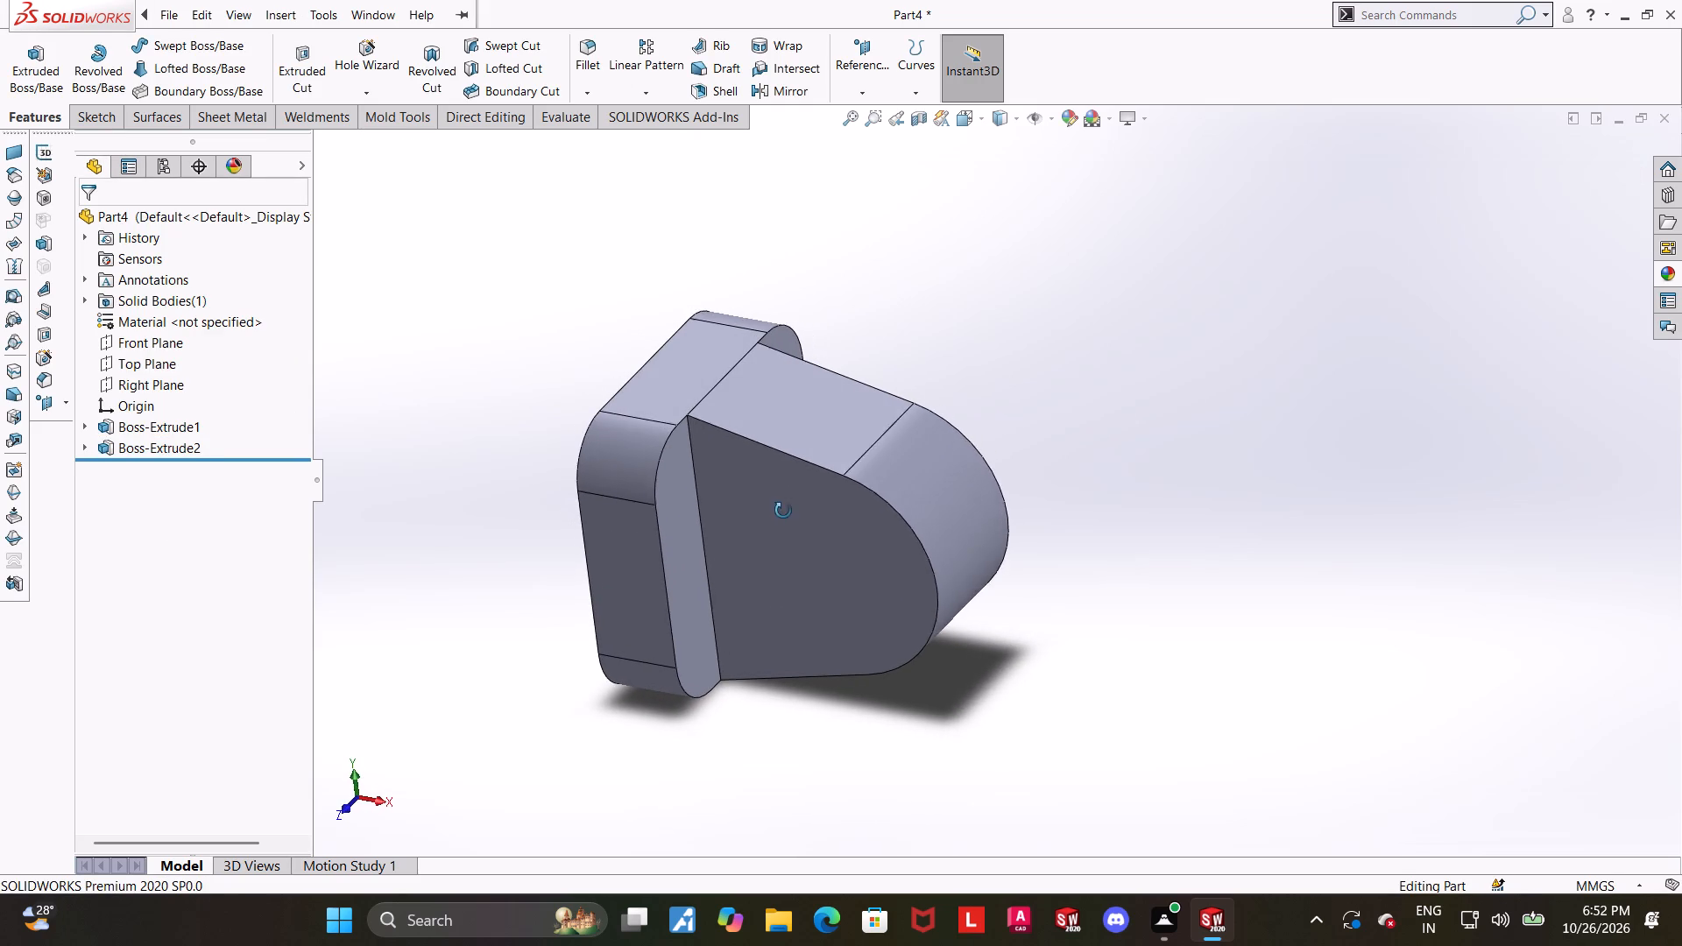
middle_drag(783, 511, 785, 509)
scroll(1127, 512, up, 2)
middle_drag(1139, 512, 1197, 462)
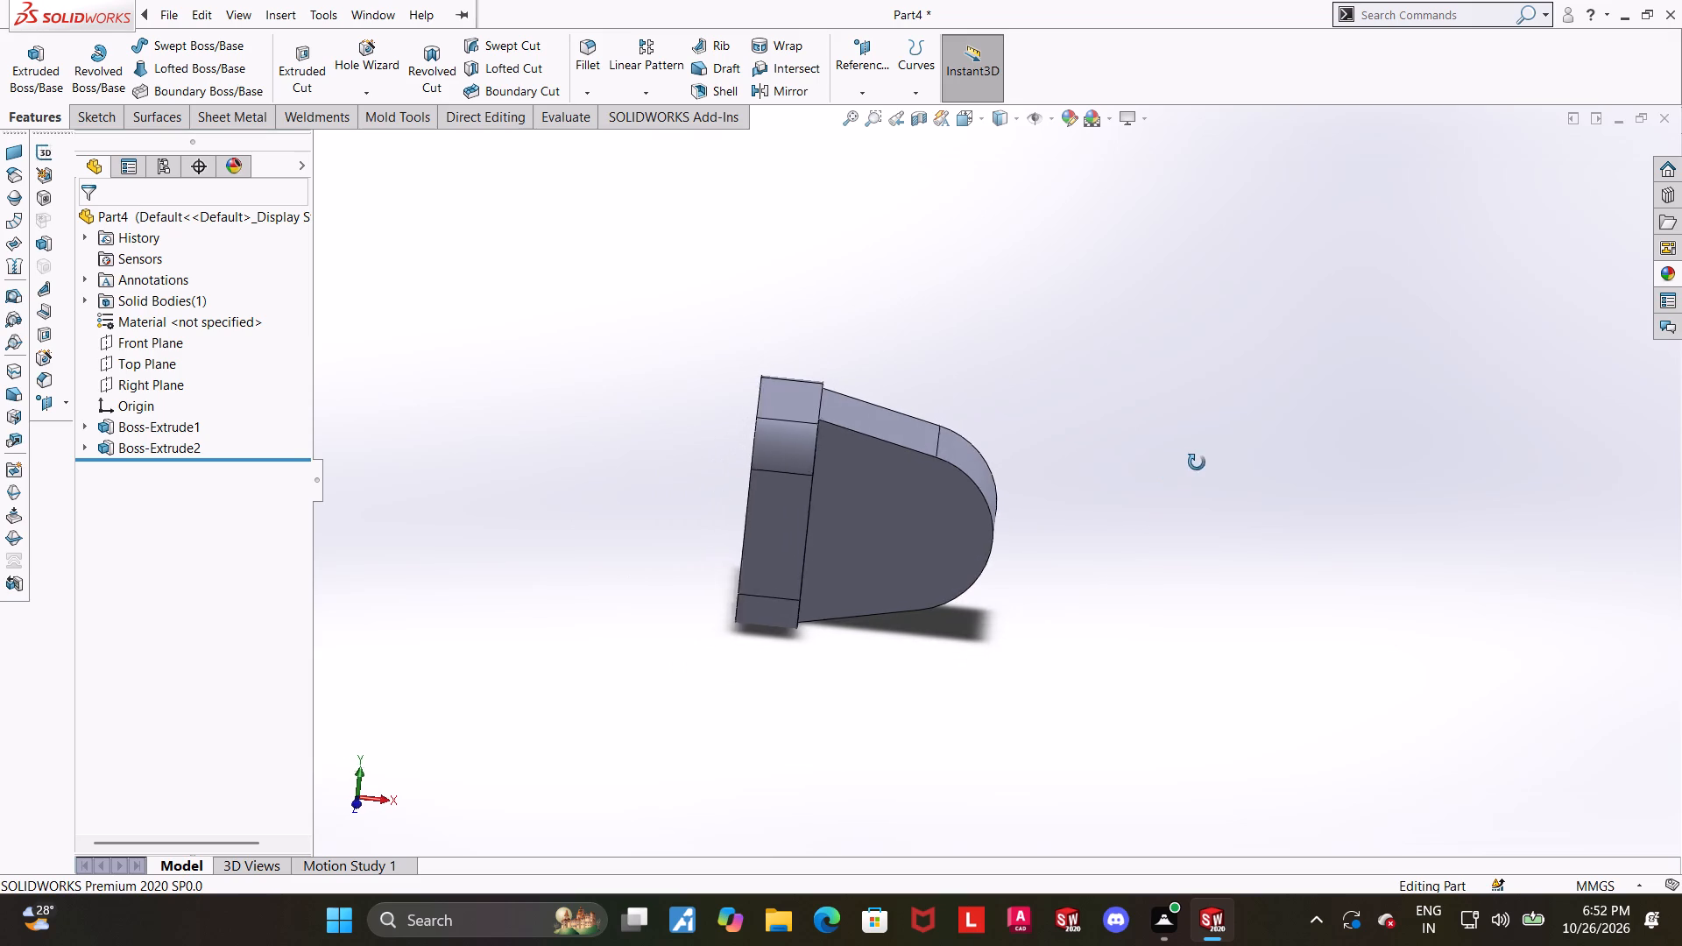
middle_drag(1197, 462, 1188, 488)
scroll(1327, 473, down, 1)
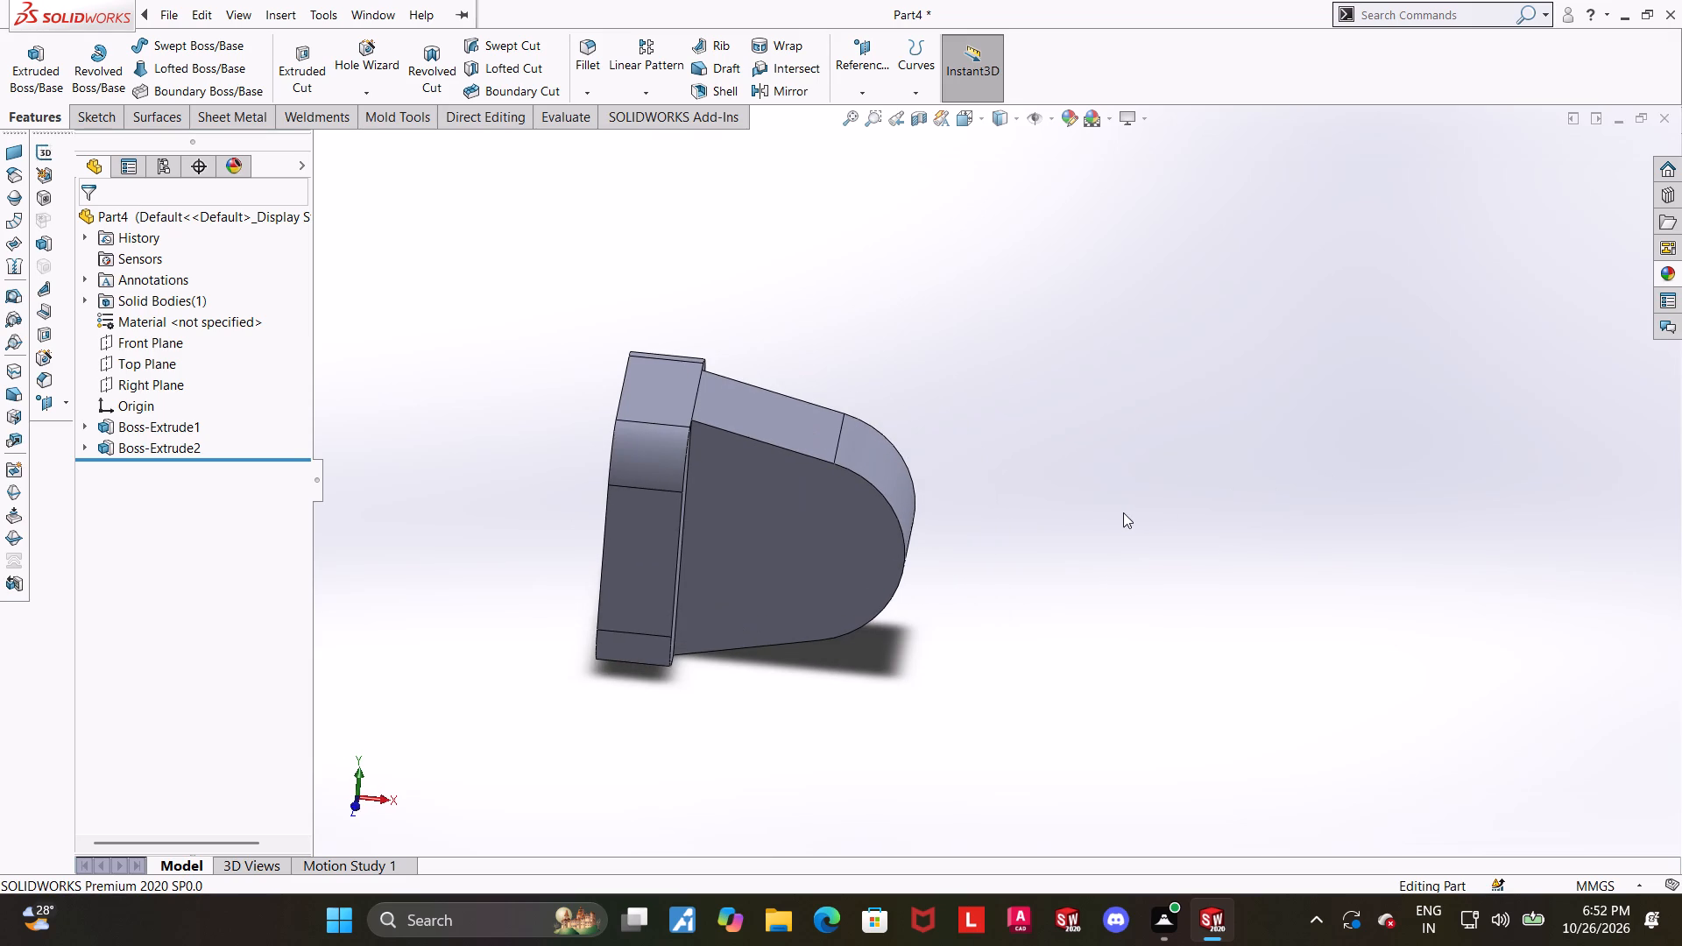
middle_drag(1099, 512, 1051, 523)
scroll(988, 469, down, 1)
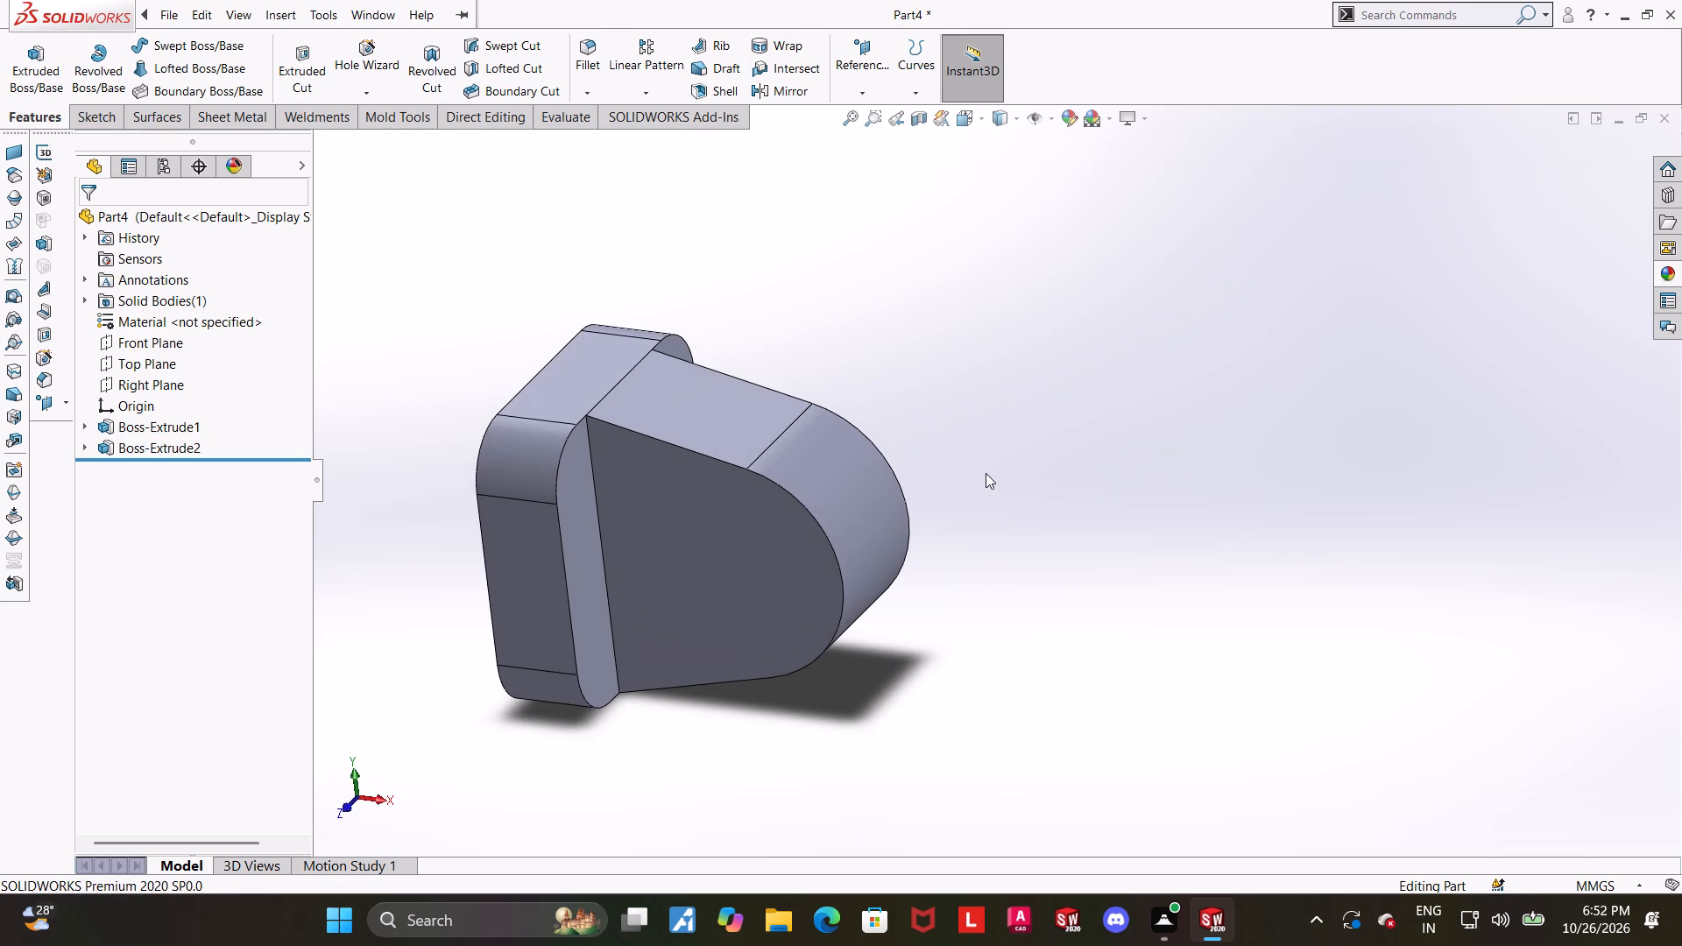
key(Escape)
scroll(986, 473, up, 1)
middle_drag(937, 498, 954, 488)
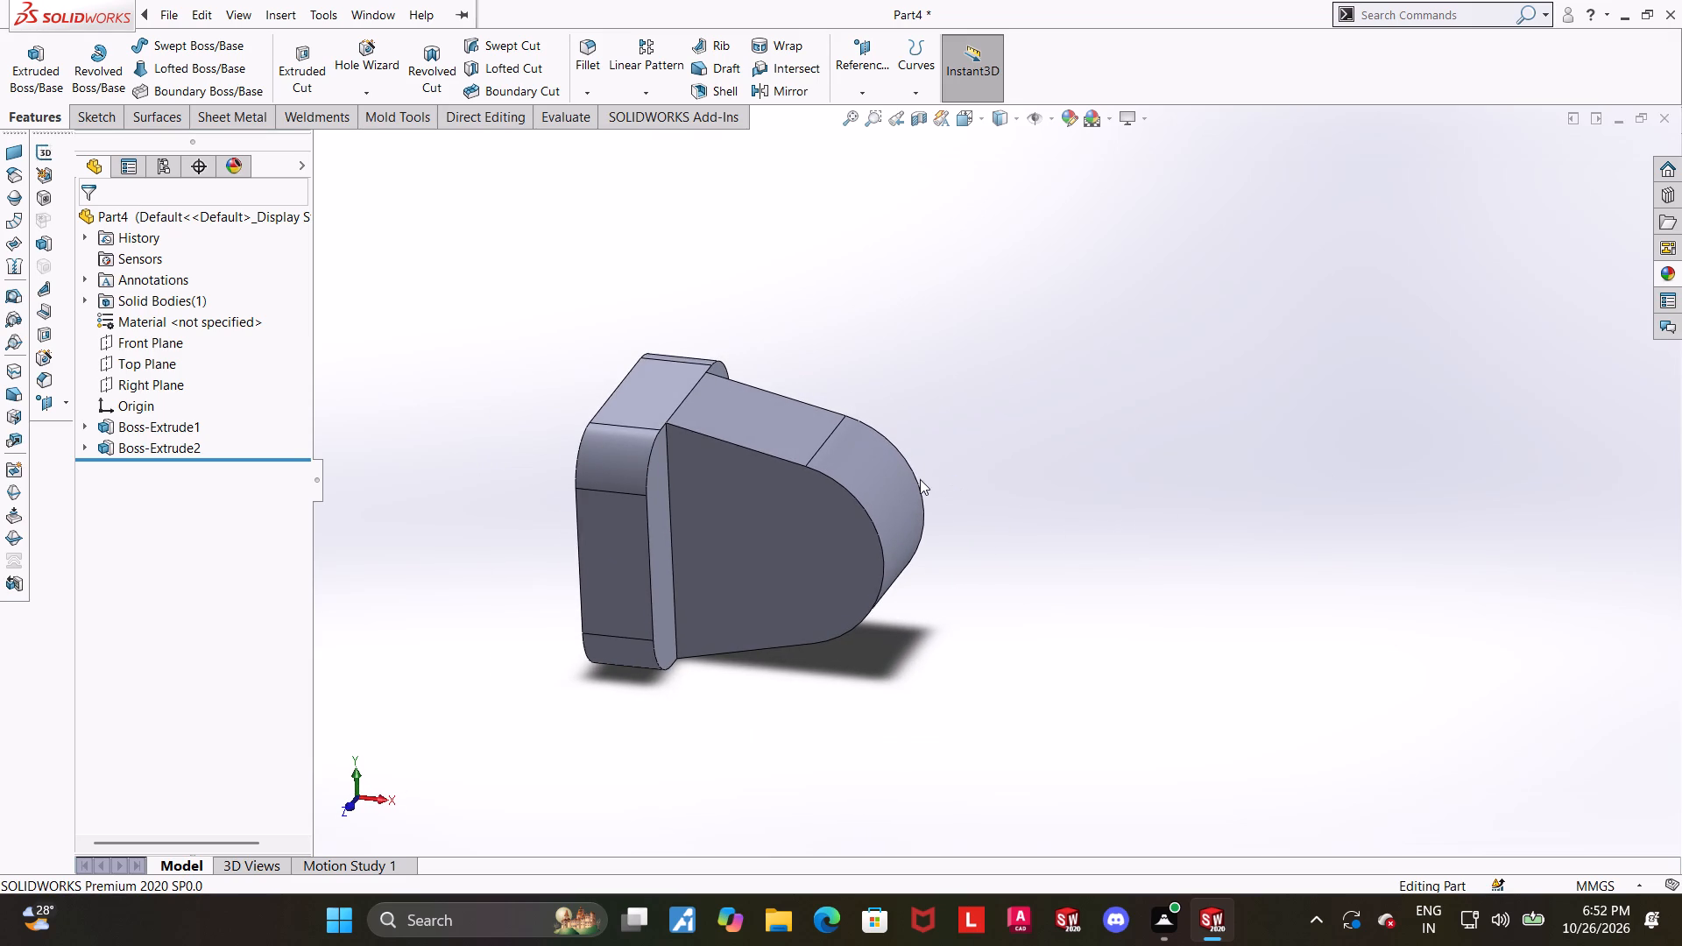
scroll(920, 479, down, 1)
middle_drag(858, 554, 865, 529)
From the Front view, start a Hole Wizard counterbored hole and set its diameter to 16 mm.
click(969, 116)
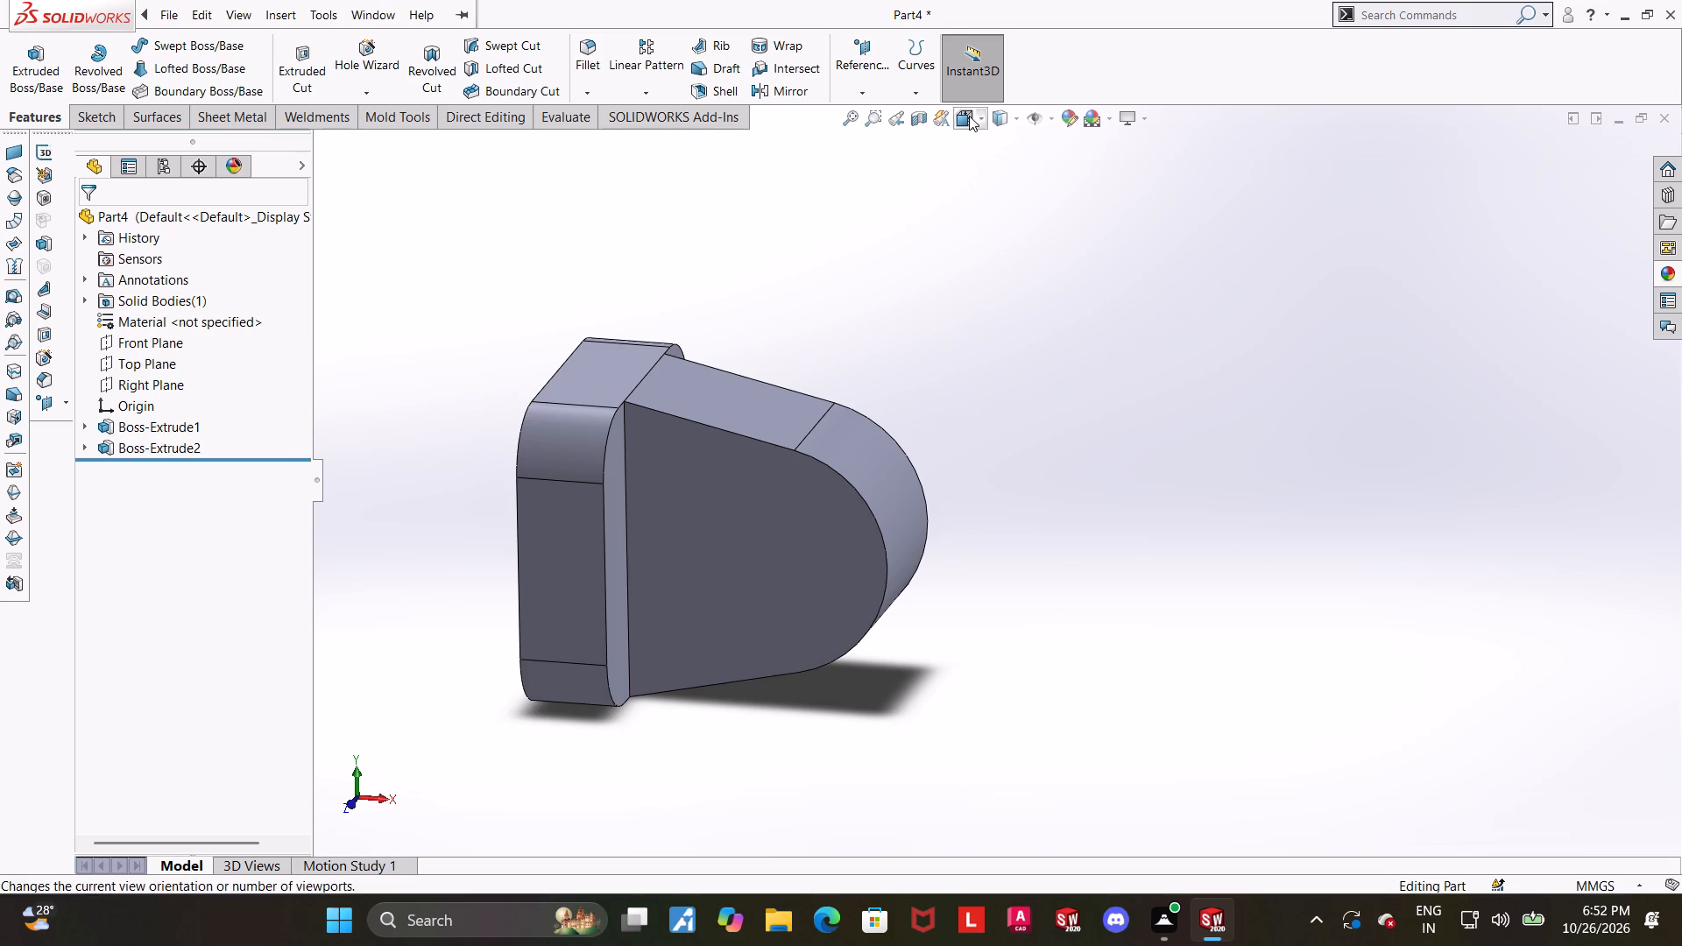
click(732, 611)
scroll(1215, 603, up, 3)
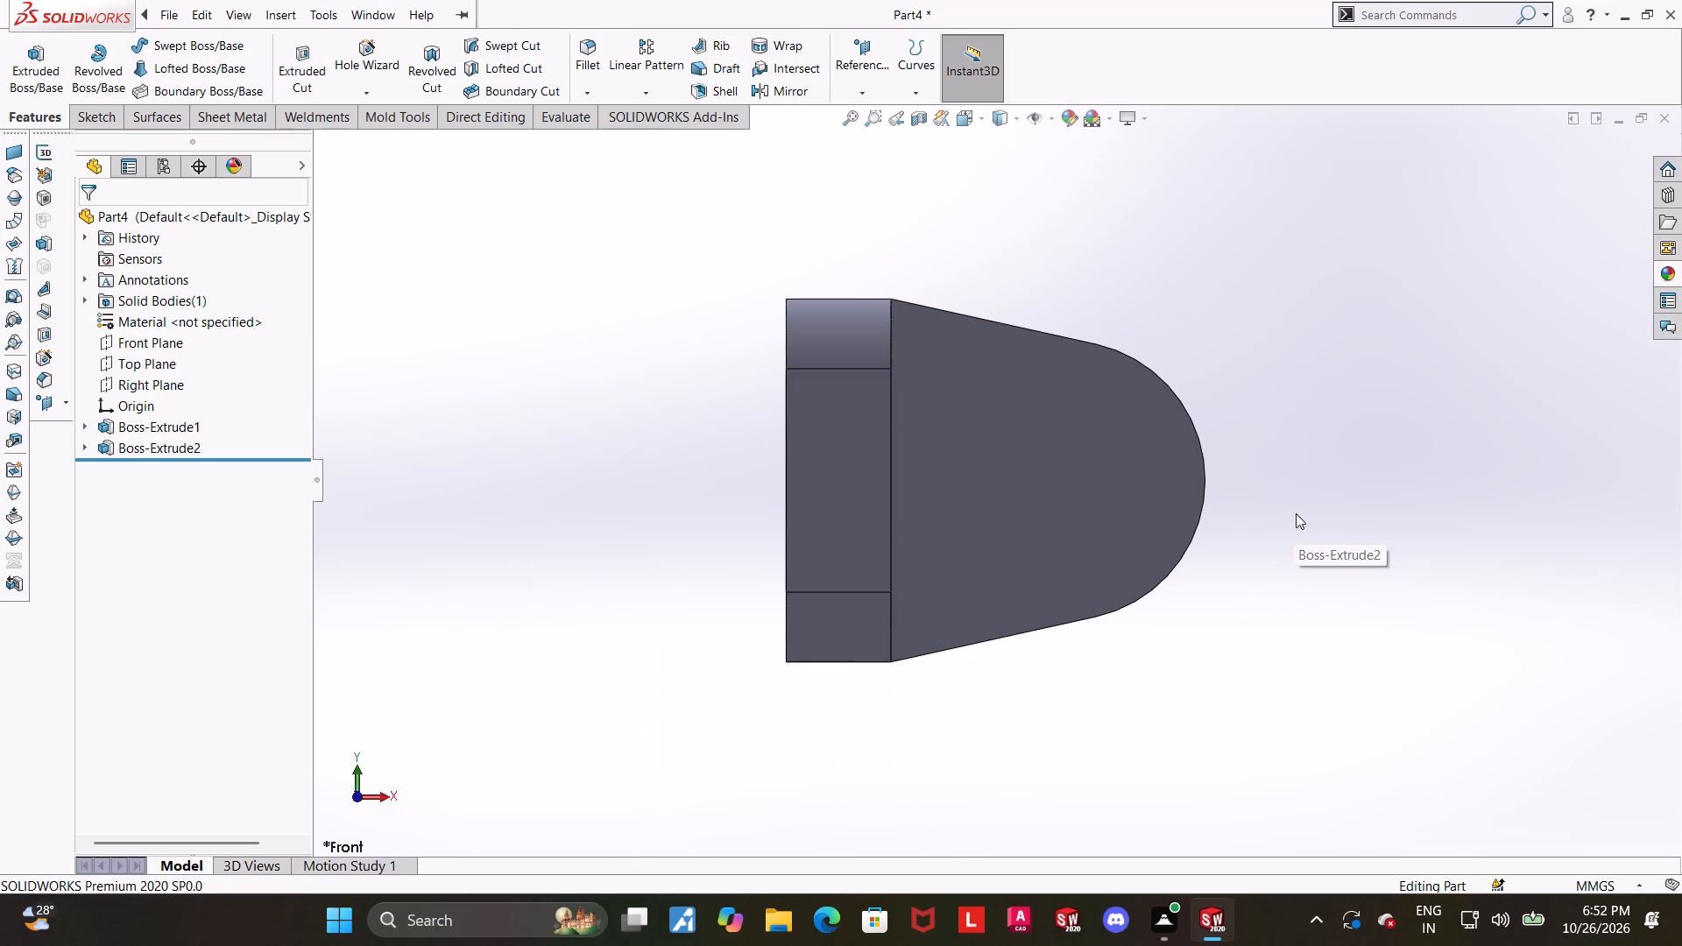
scroll(1299, 510, down, 2)
scroll(1279, 480, up, 2)
scroll(1128, 402, down, 1)
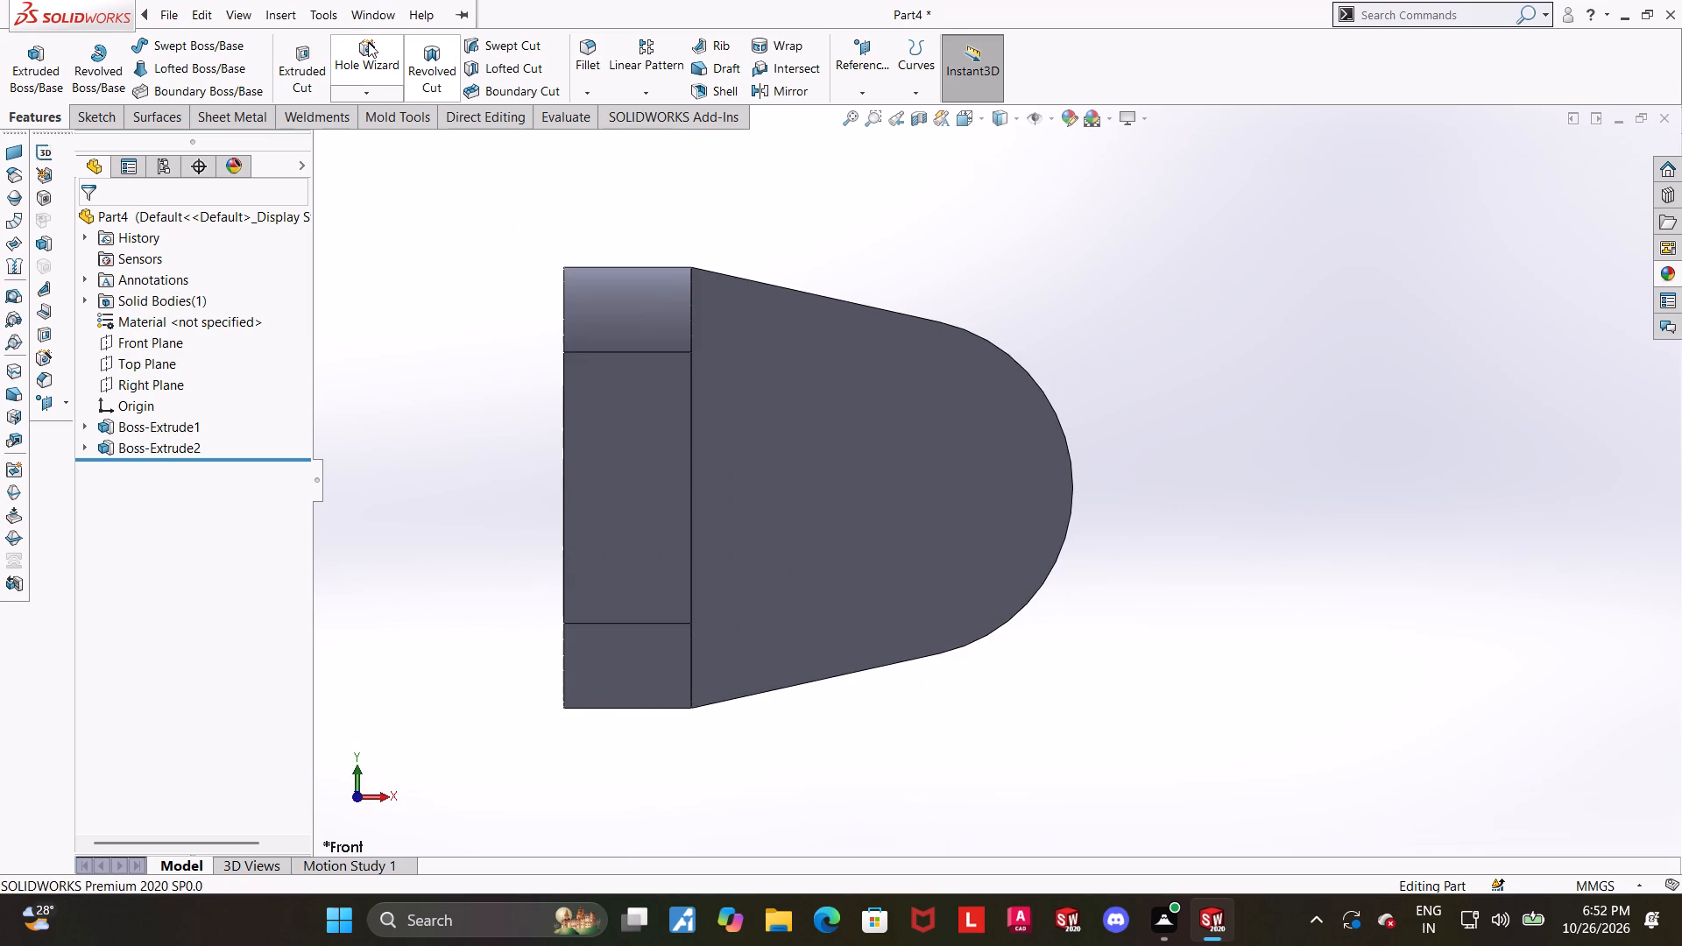
click(368, 42)
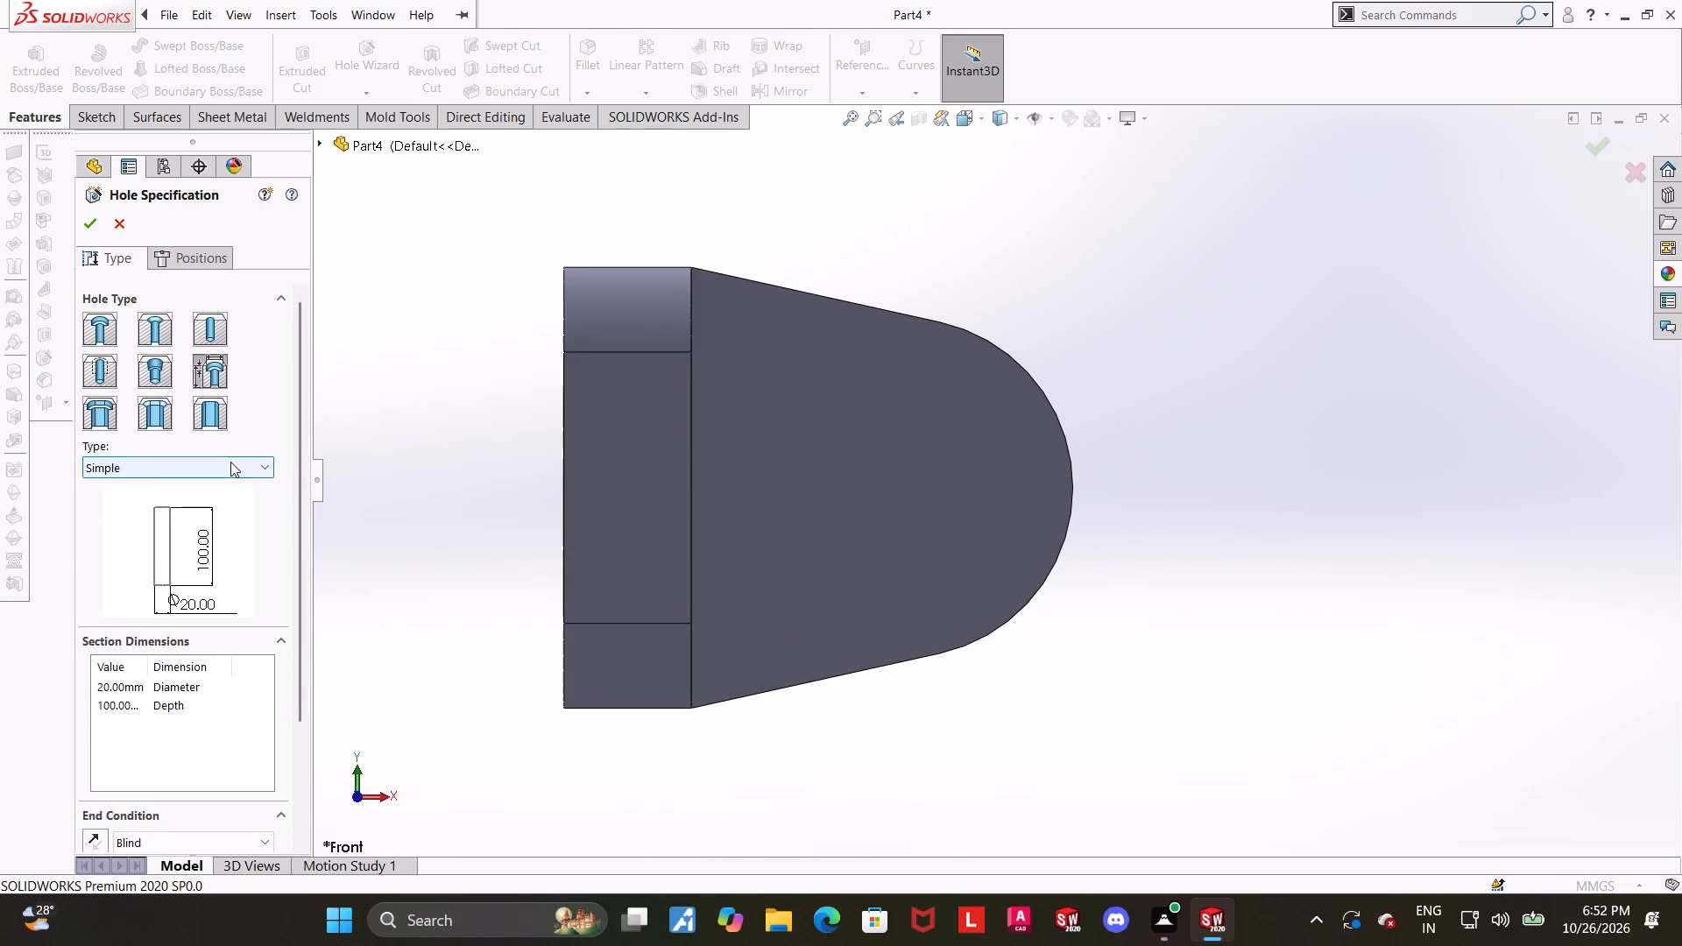
click(230, 462)
click(145, 589)
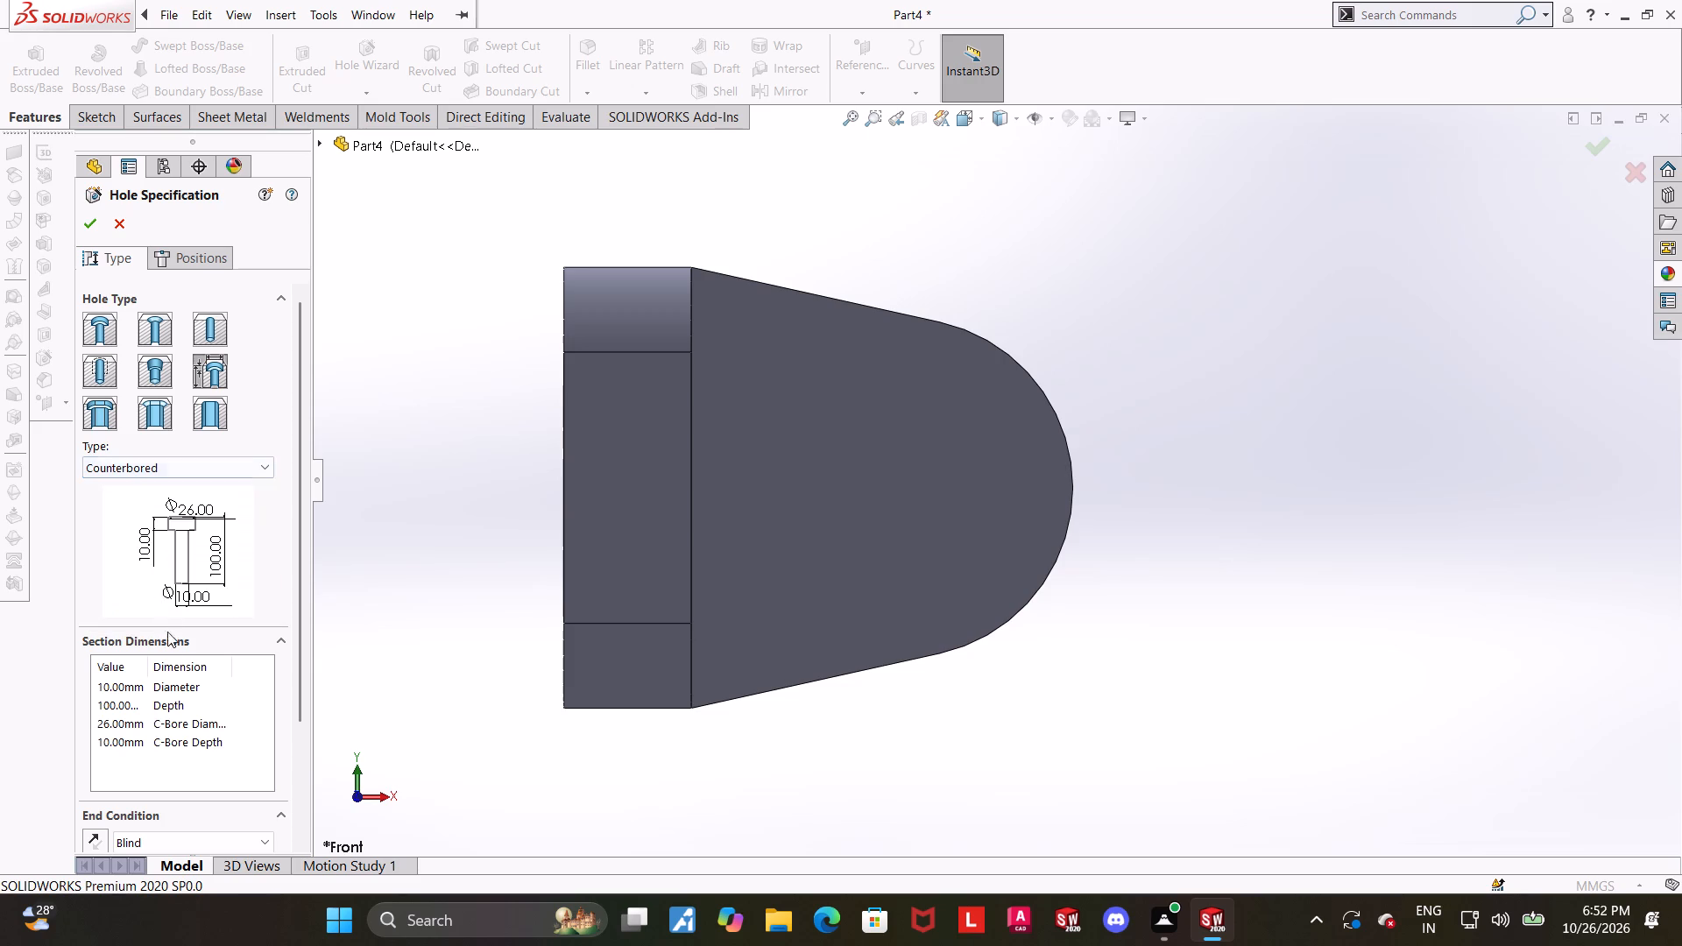
drag(307, 674, 297, 701)
double_click(131, 650)
key(1)
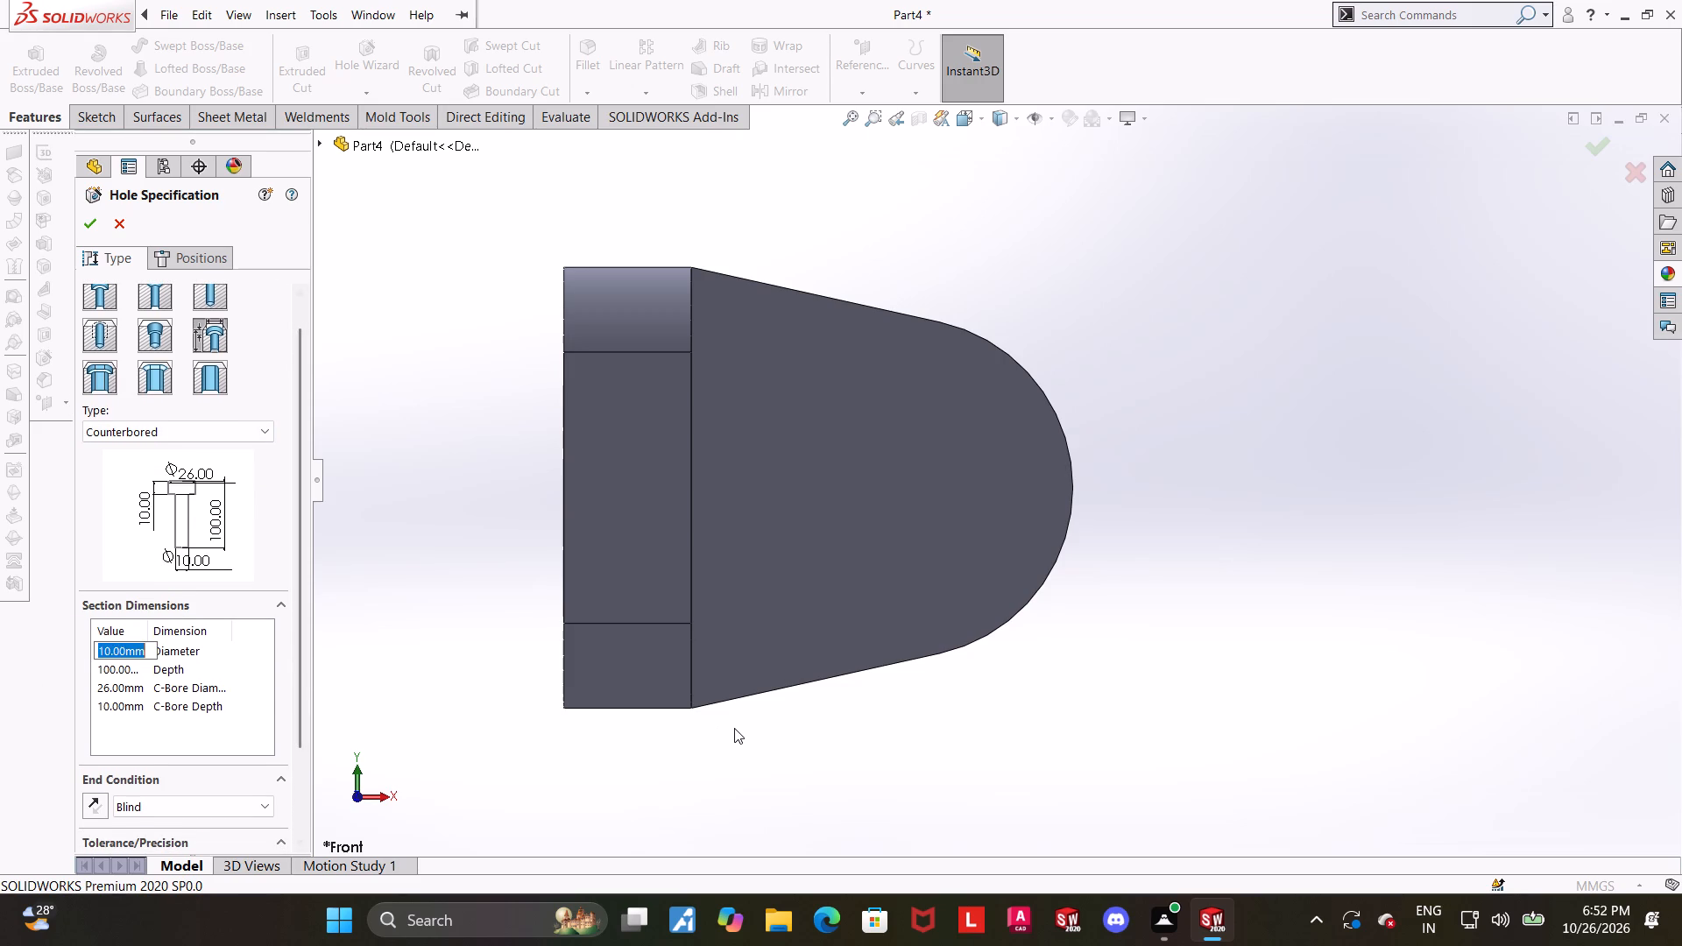
key(6)
key(Return)
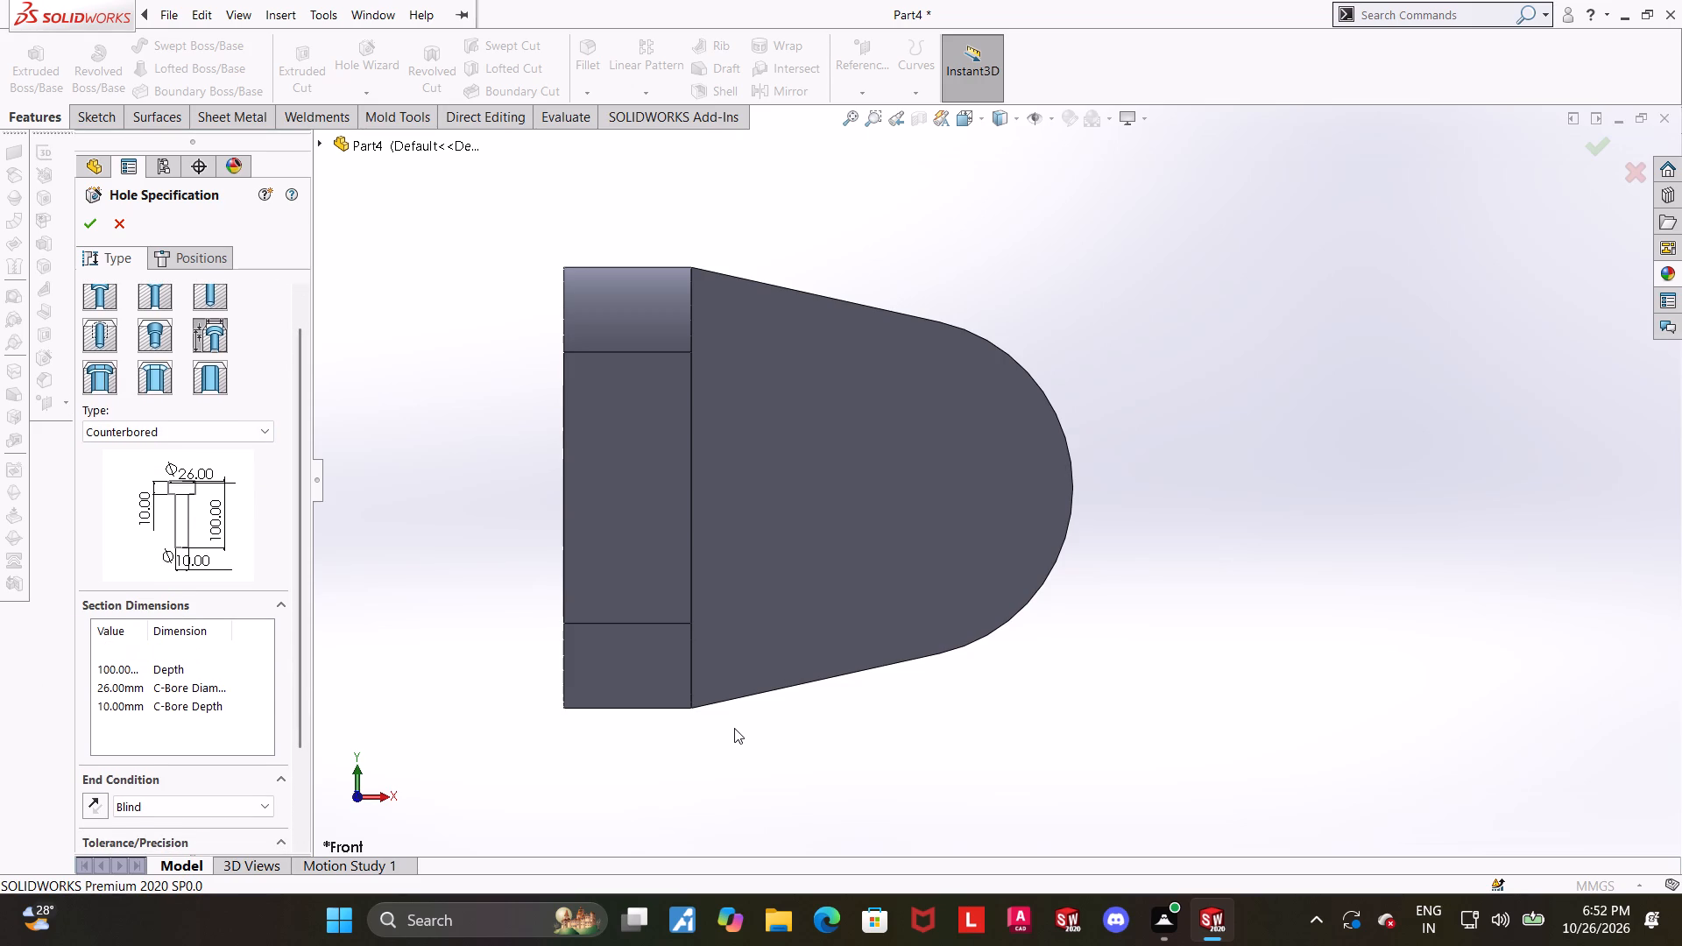
Set the counterbore diameter to 25 mm, the counterbore depth to 3 mm and the hole depth to 12.5 mm.
double_click(106, 684)
key(2)
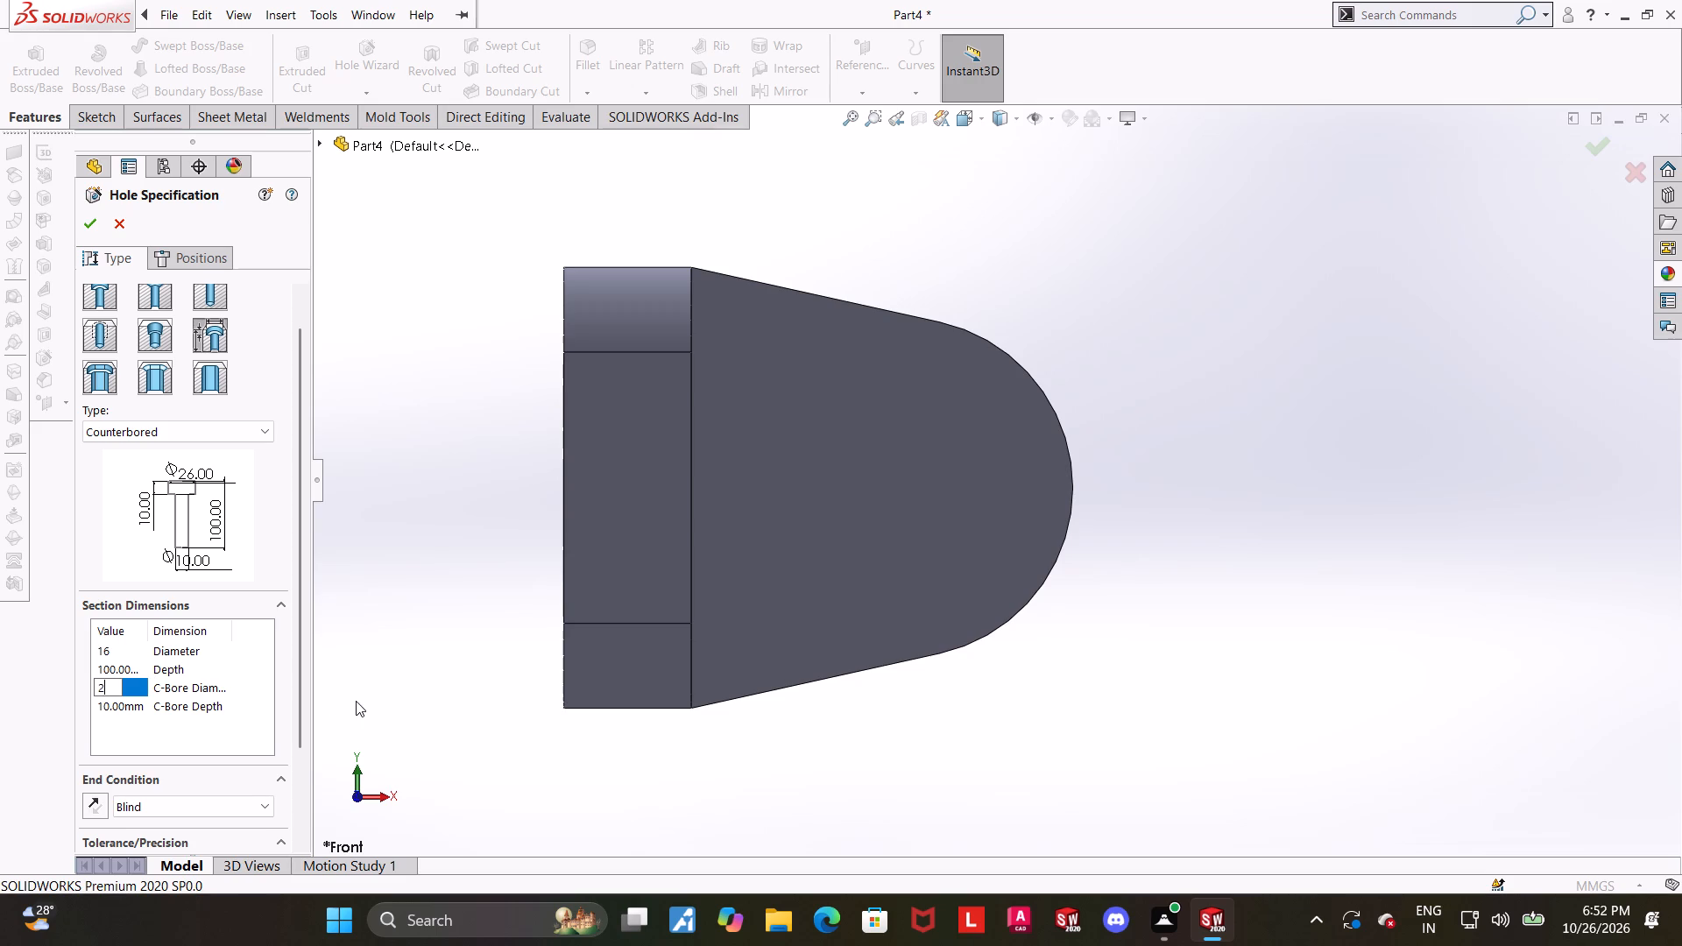
key(6)
key(BackSpace)
key(5)
key(Return)
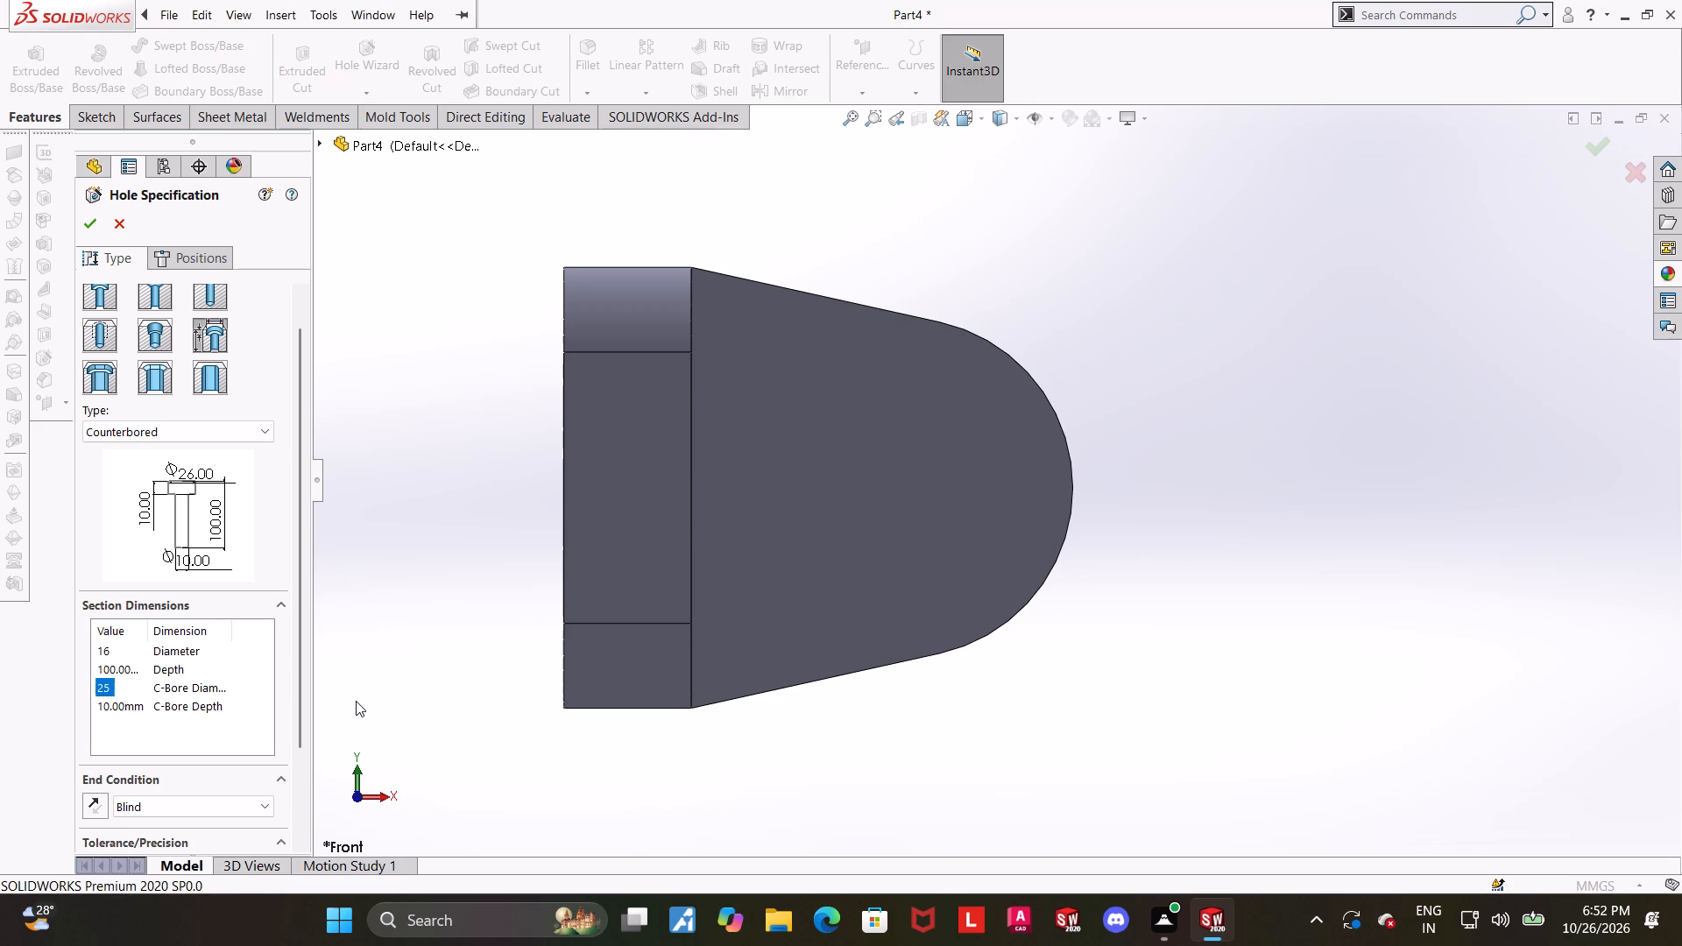
double_click(124, 707)
key(3)
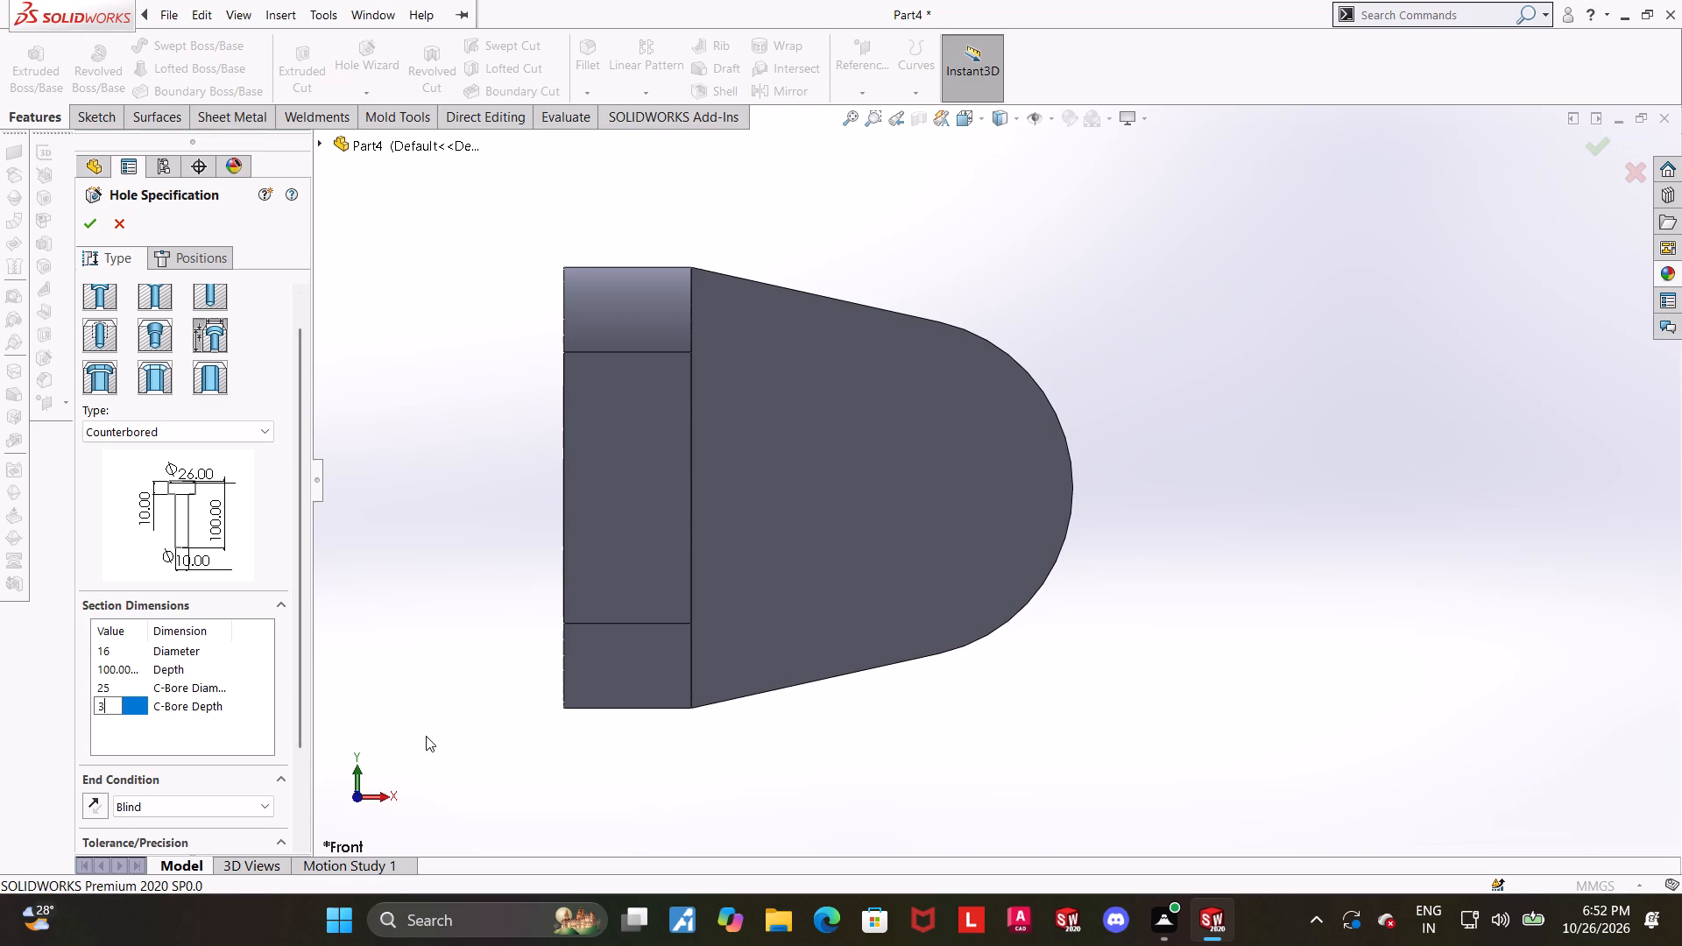
key(Return)
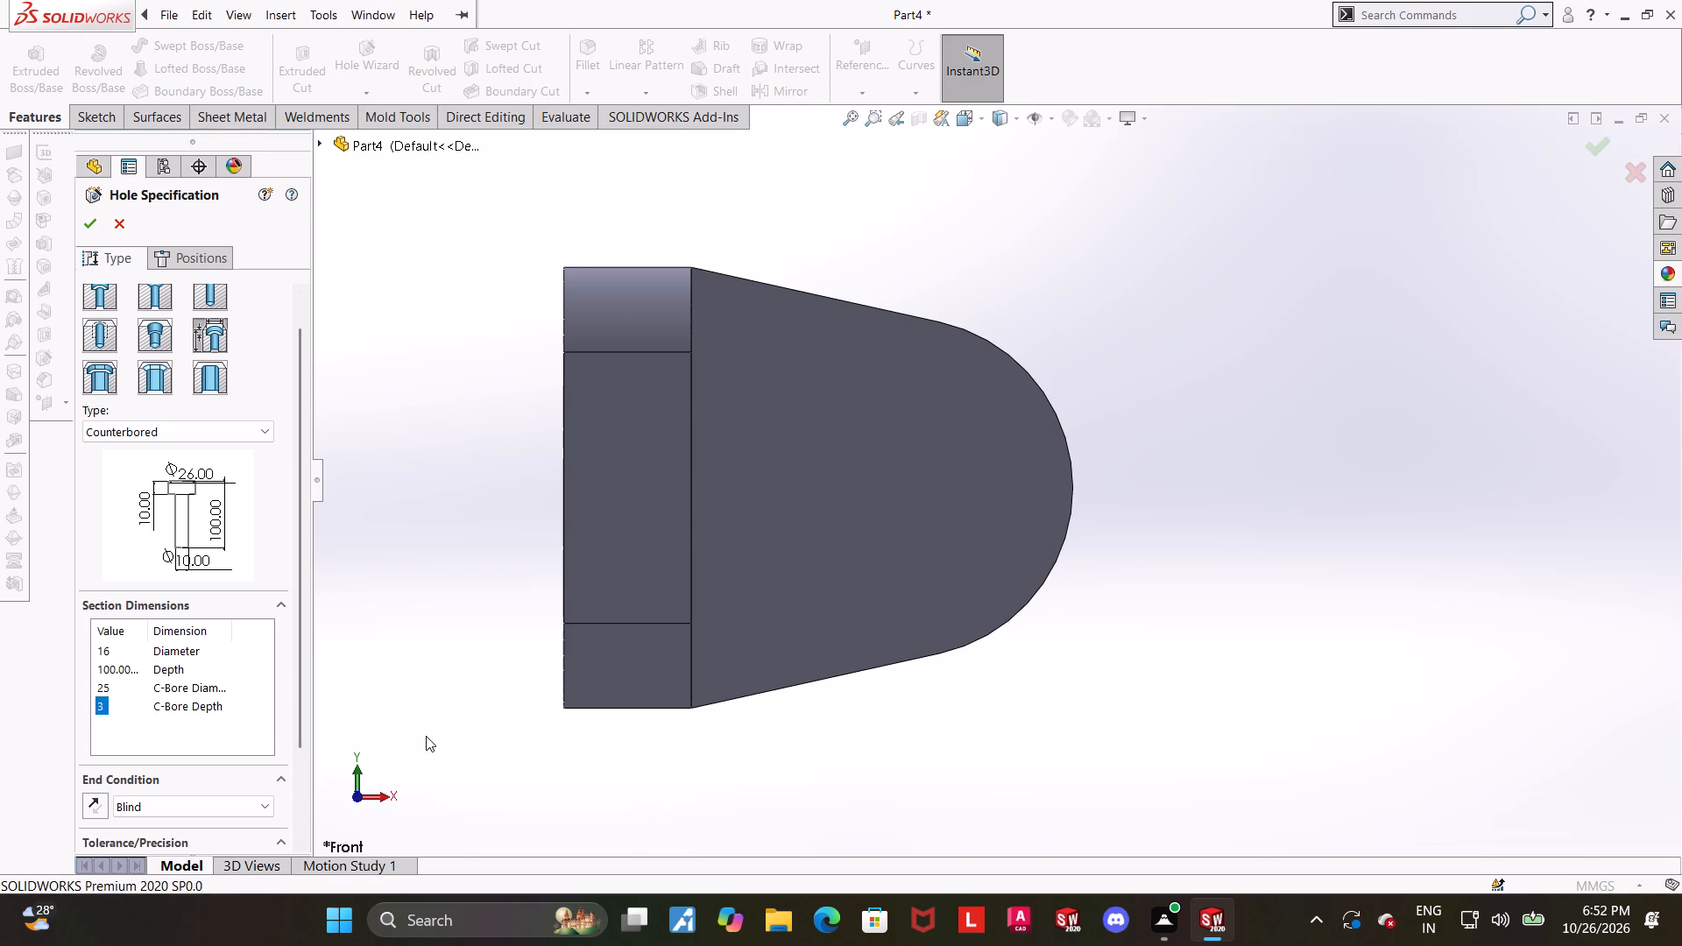
double_click(112, 660)
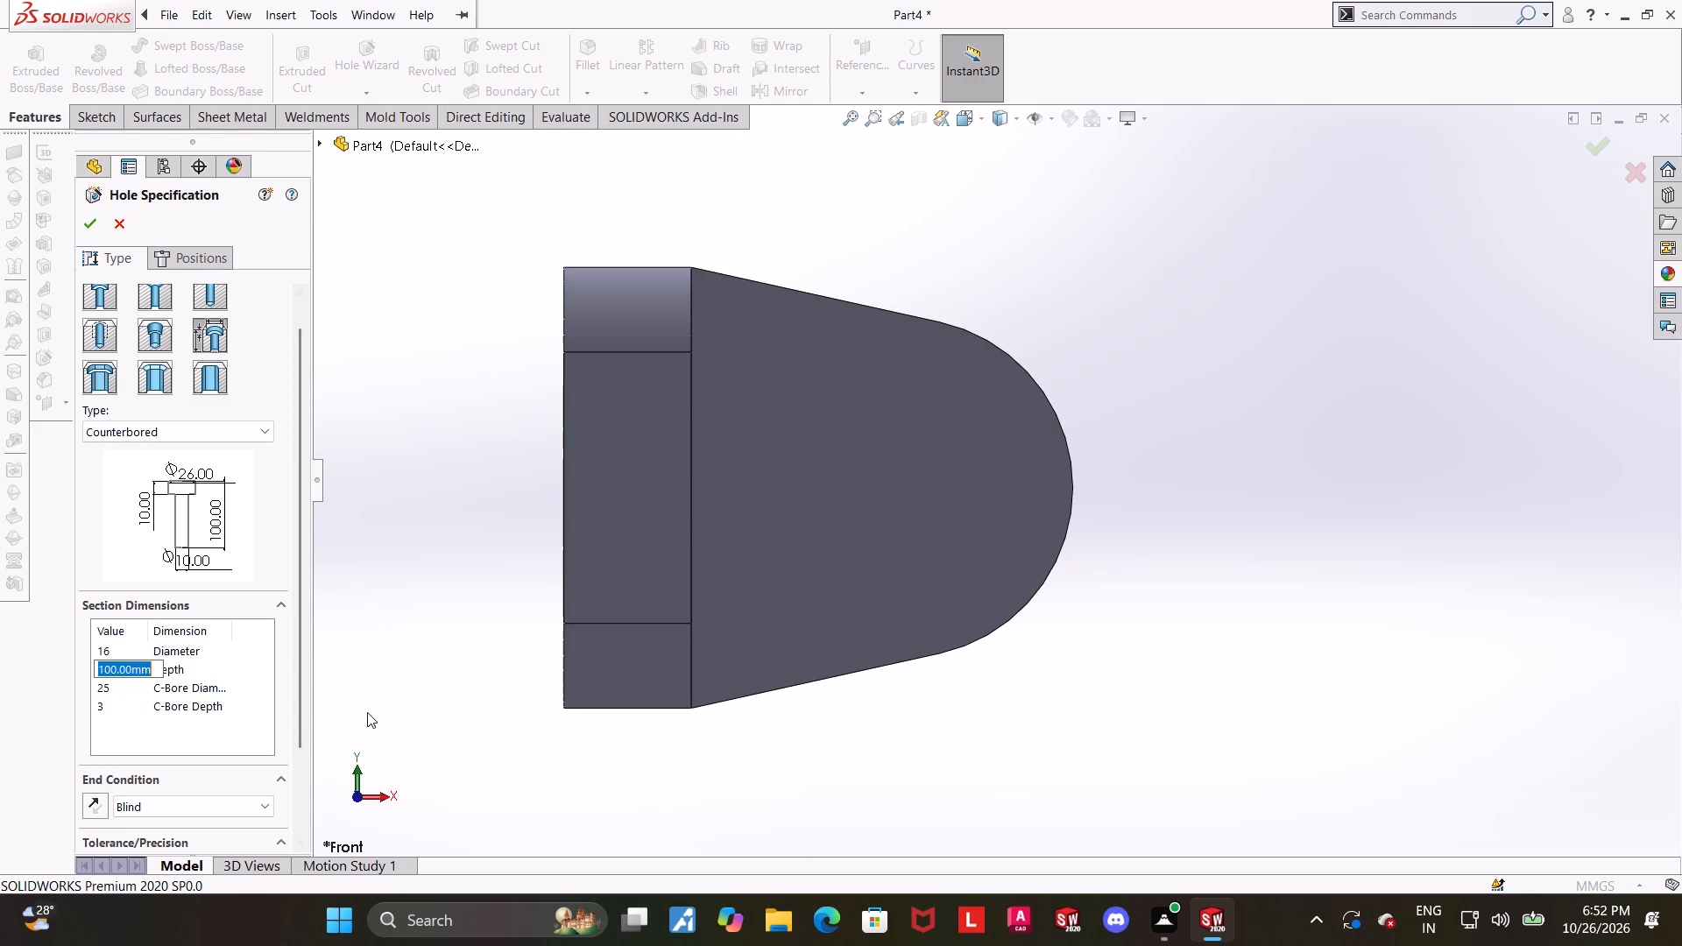
text(12.5)
key(Return)
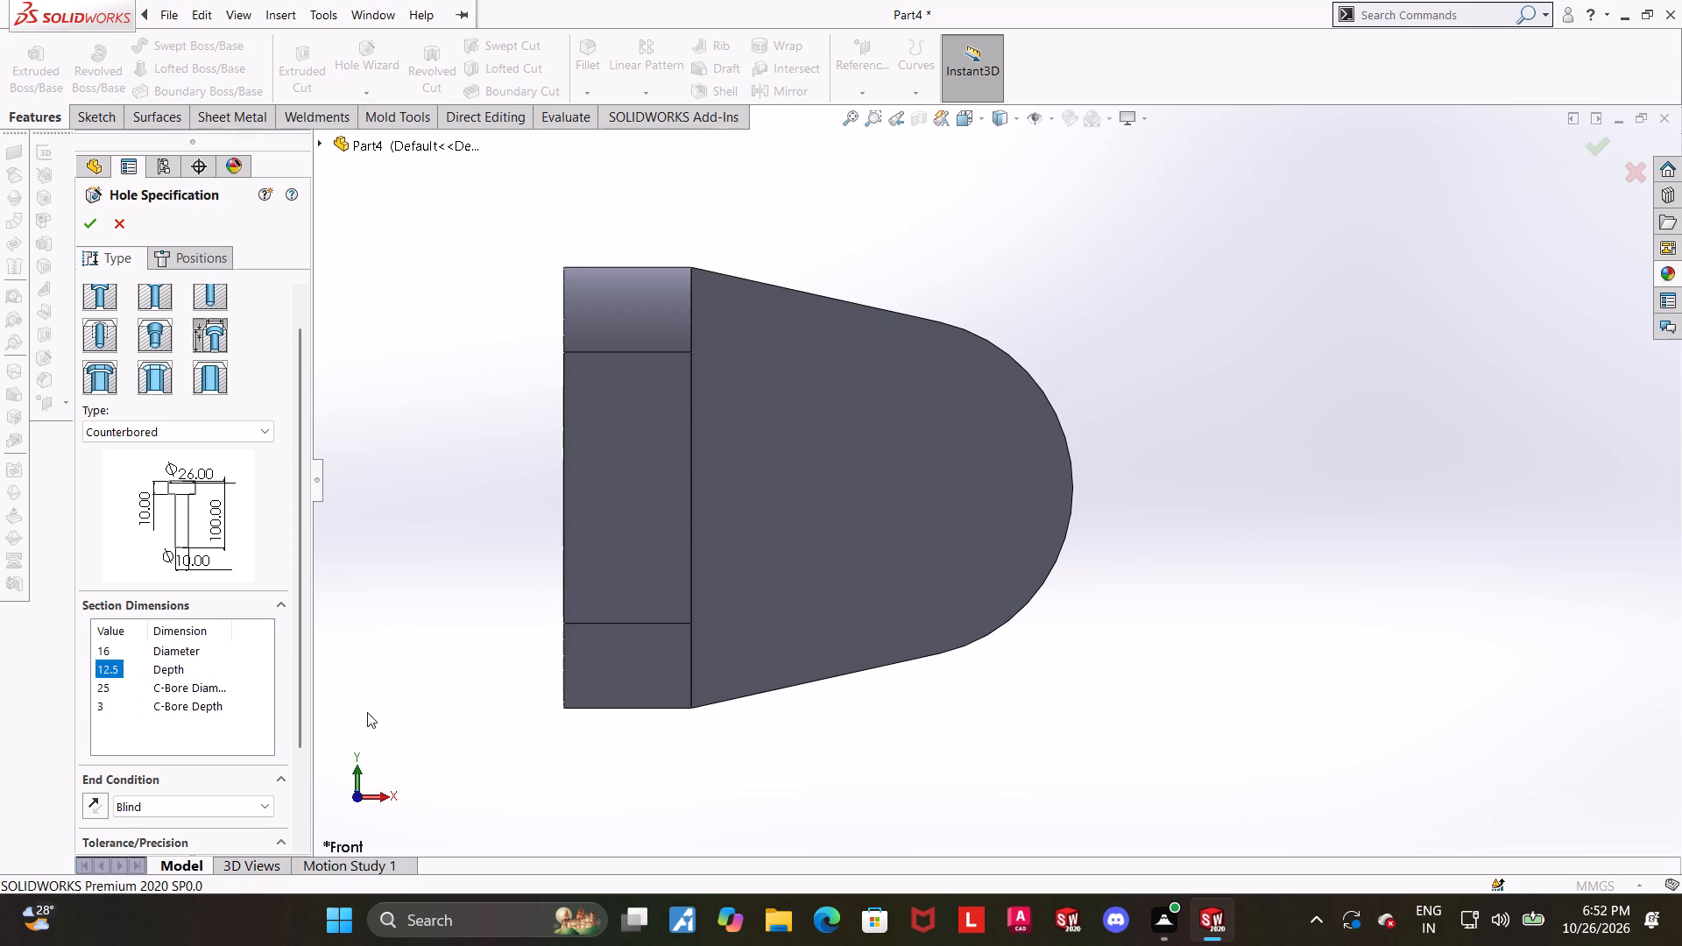
Using a 3D sketch for positions, place a hole on the lug's front face, concentric with its rounded end edge.
click(208, 251)
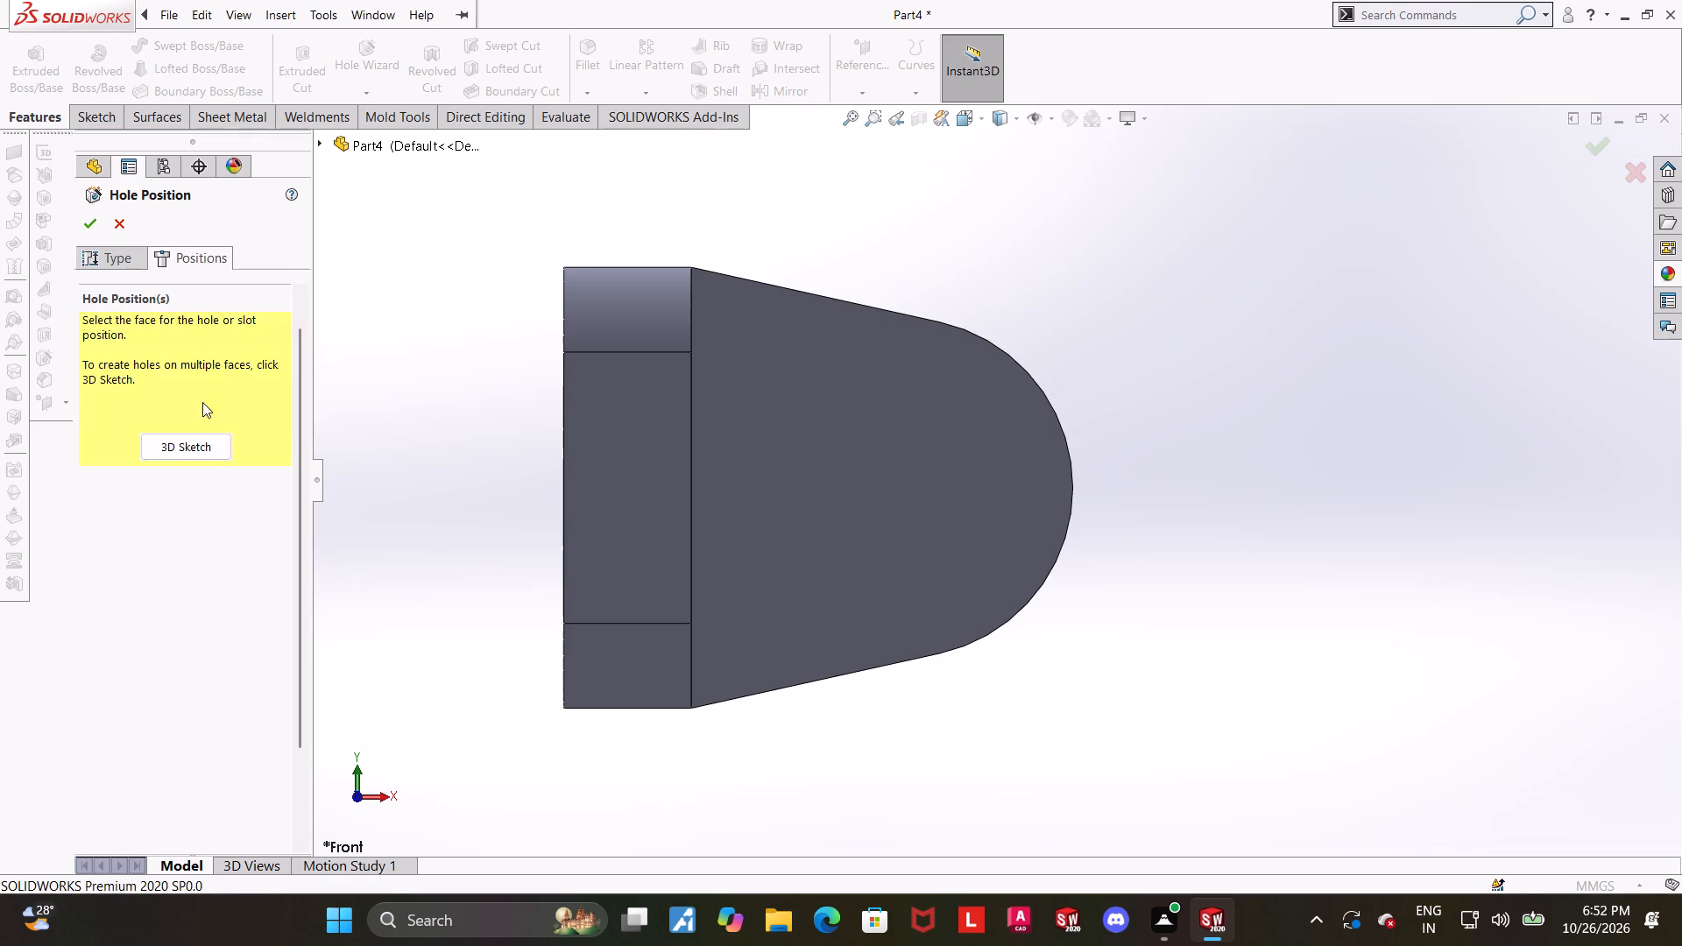
click(197, 440)
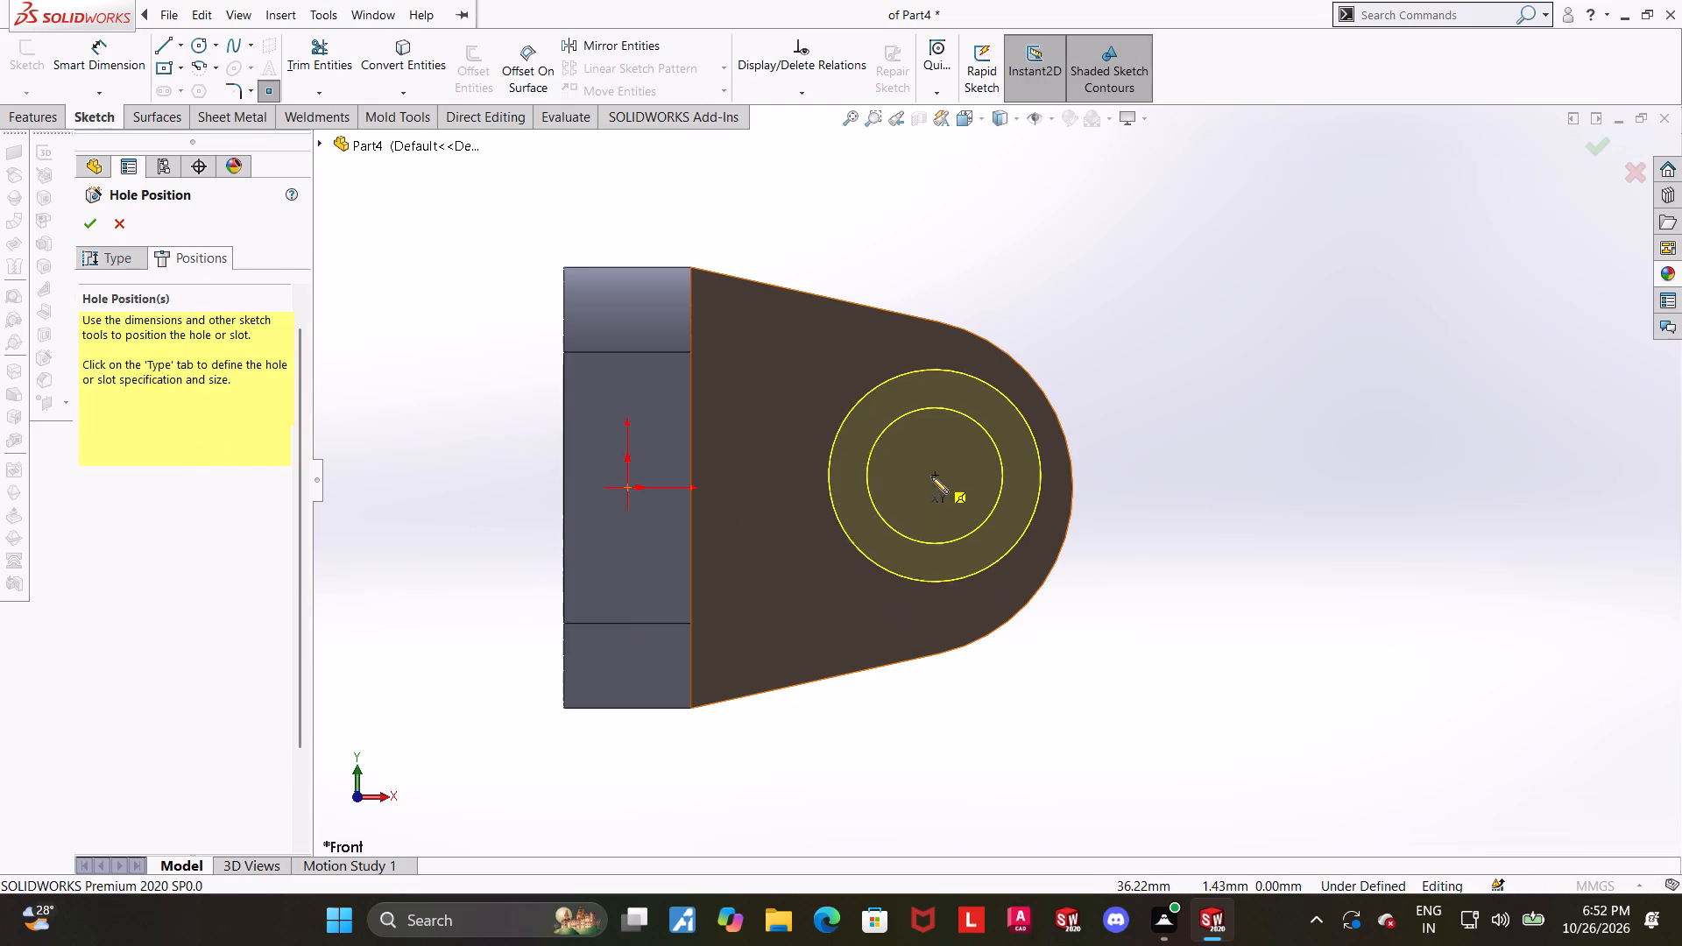
click(921, 484)
key(Escape)
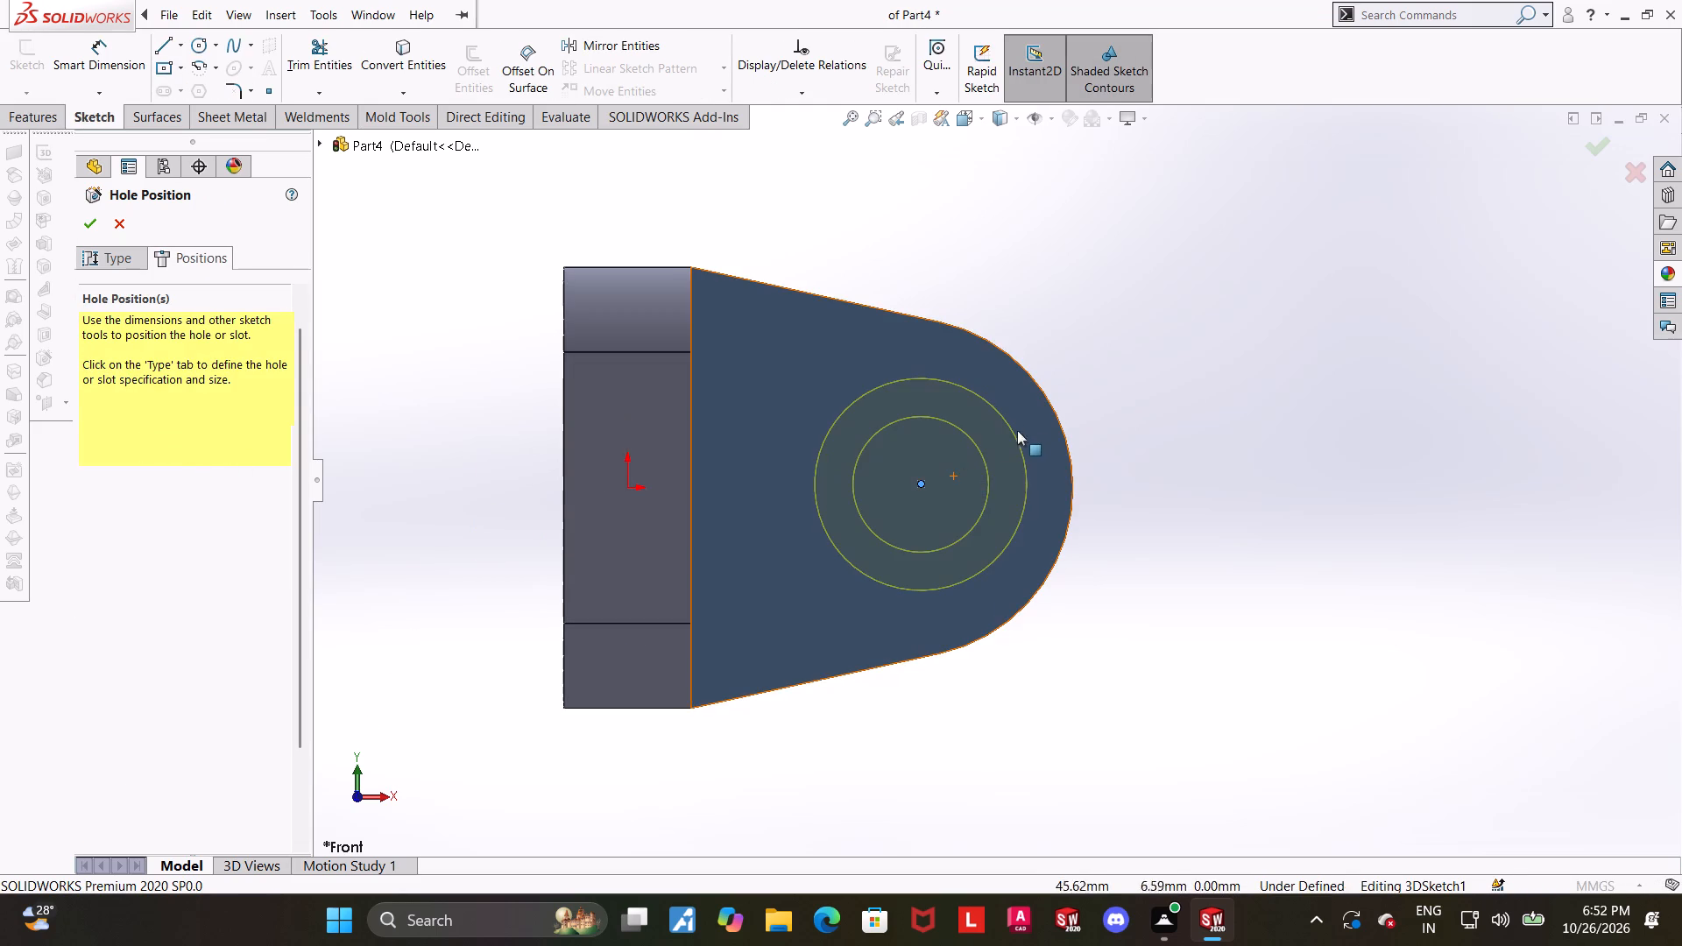
click(1057, 411)
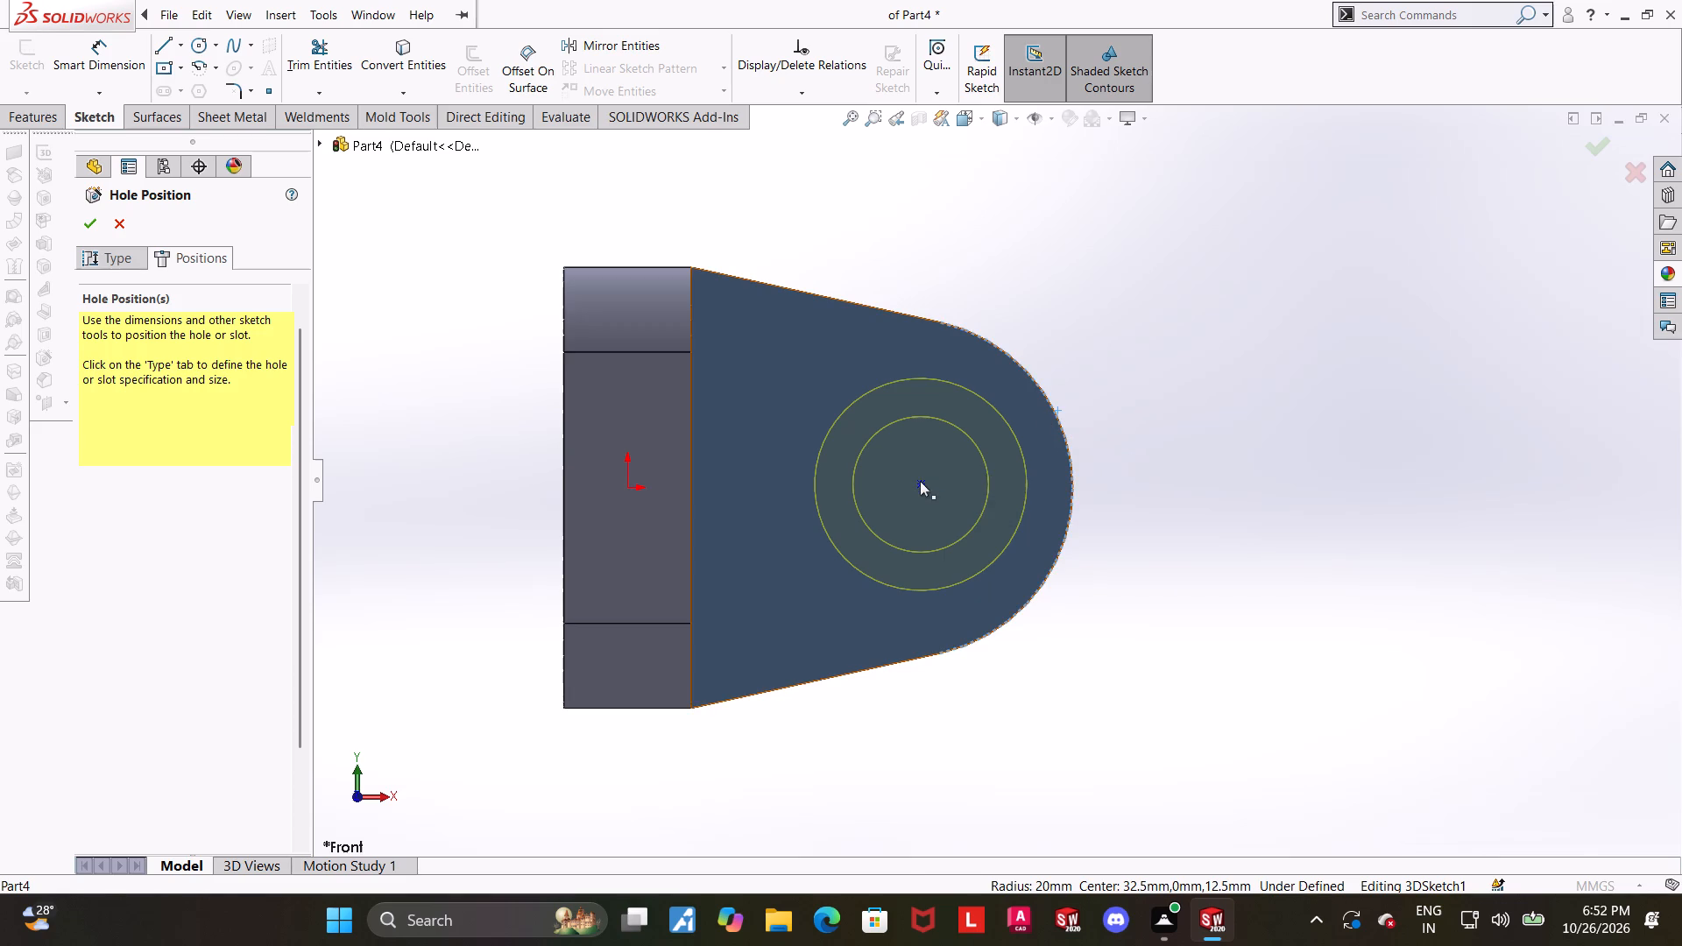
ctrl+click(920, 481)
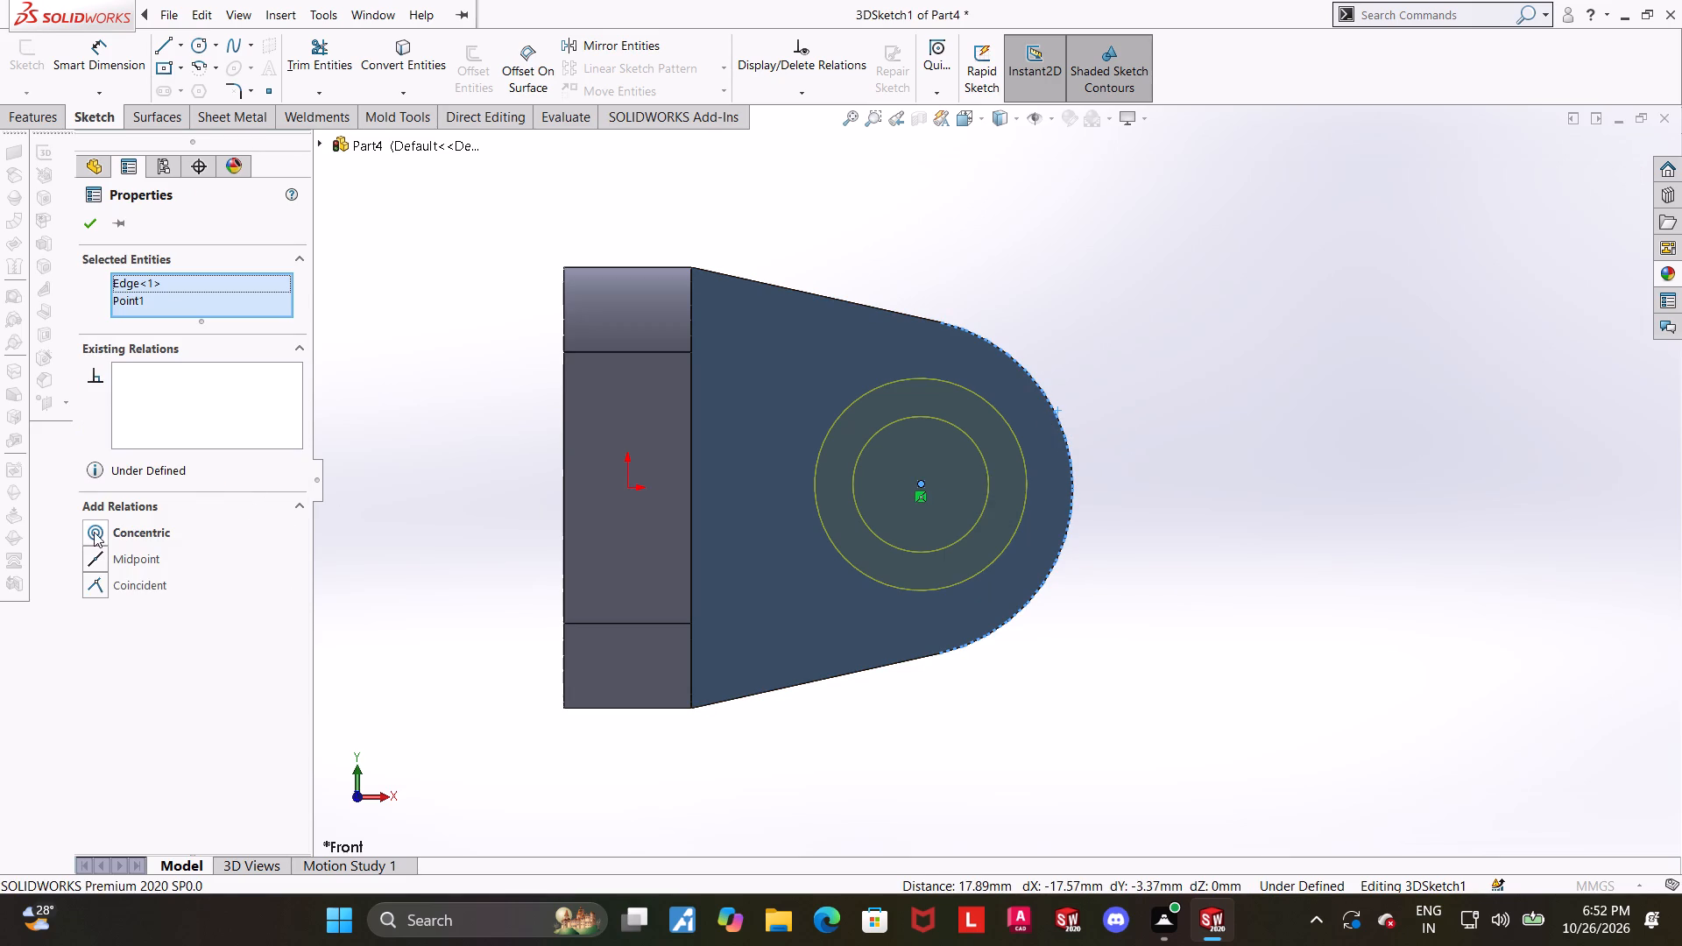
click(94, 531)
click(1364, 585)
Place a second hole on the lug's opposite face and make it concentric with that face's rounded end edge.
middle_drag(1376, 495, 1035, 511)
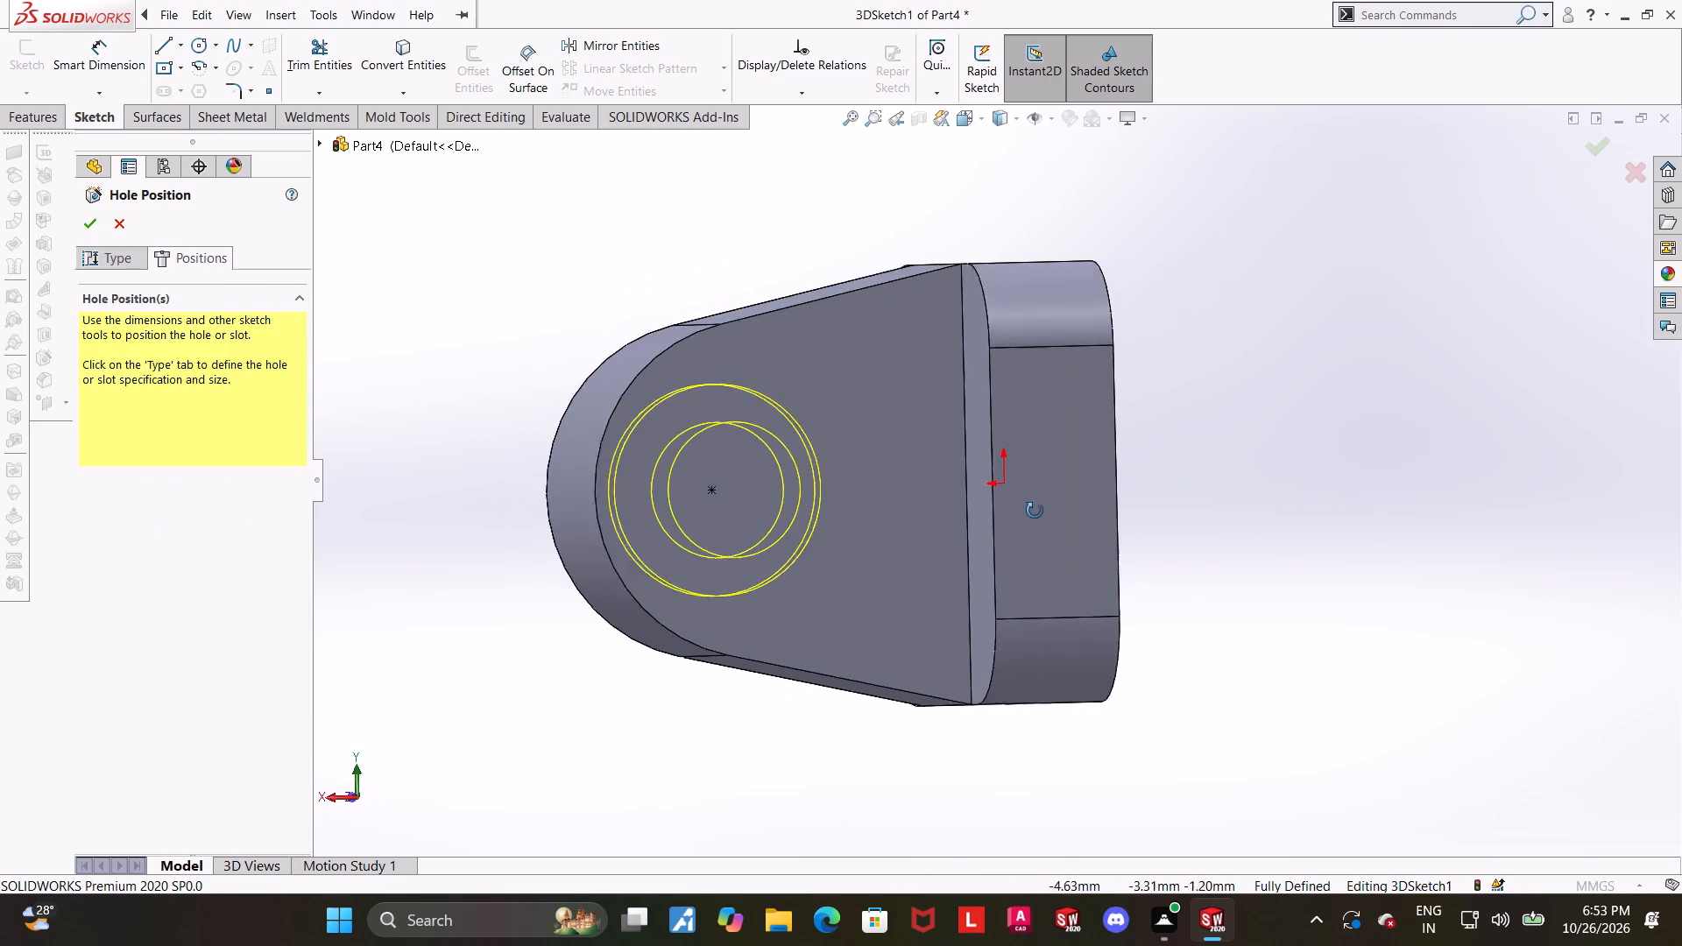
middle_drag(1035, 511, 1019, 512)
click(74, 252)
click(80, 253)
click(162, 253)
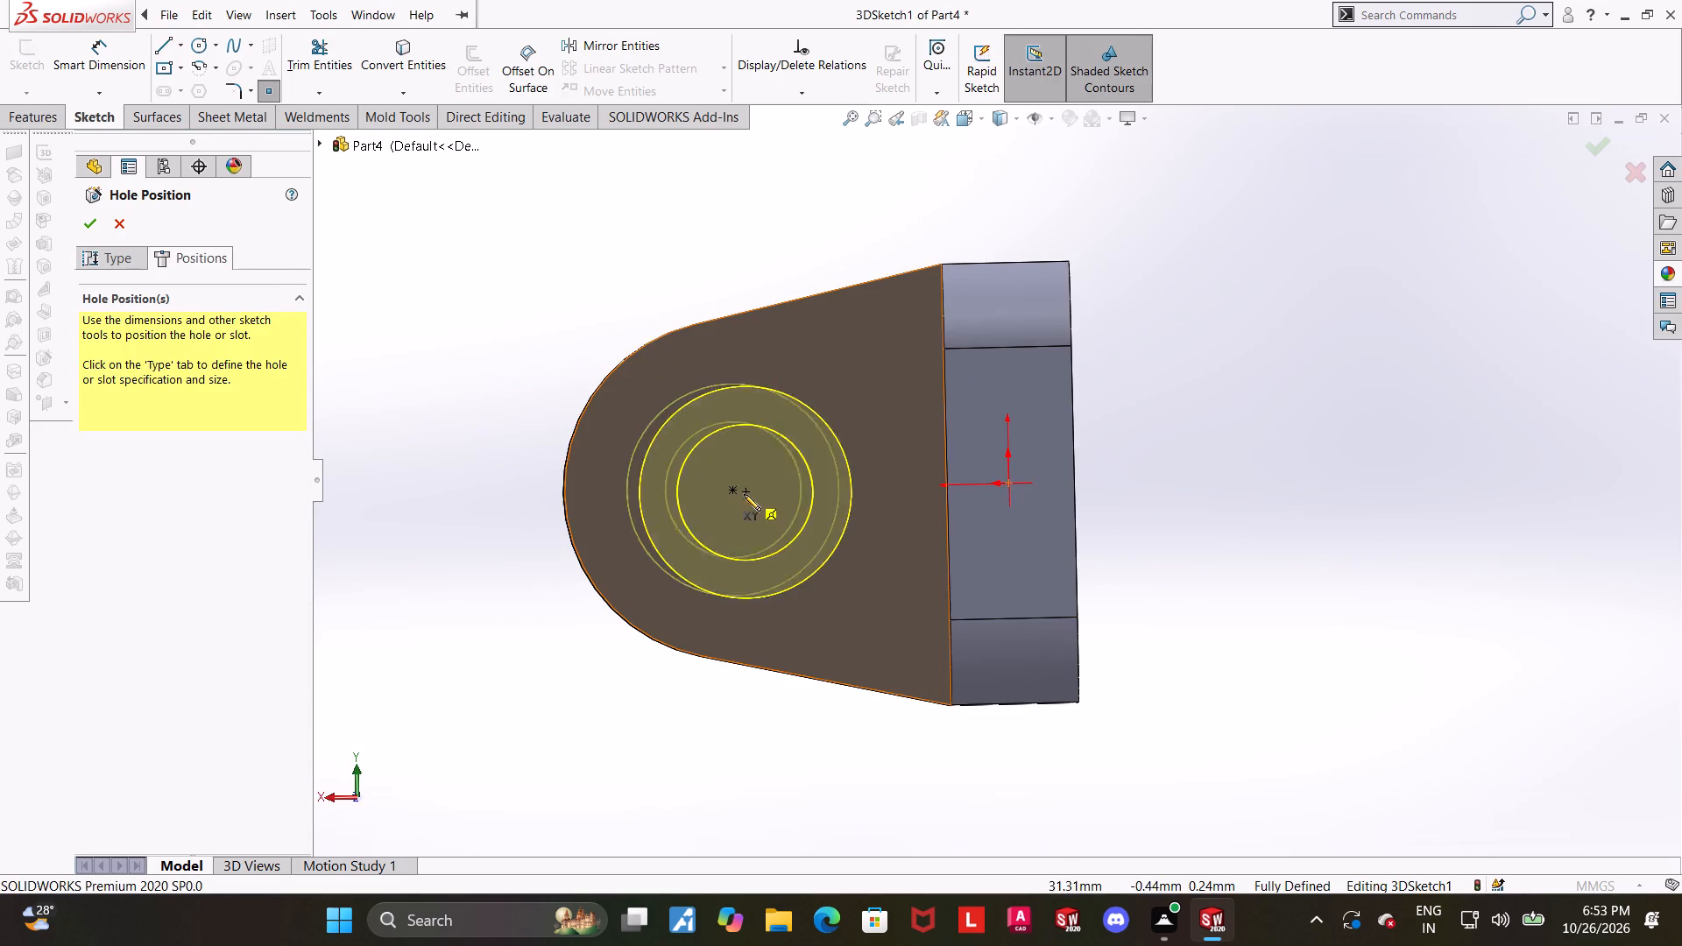
click(746, 498)
key(Escape)
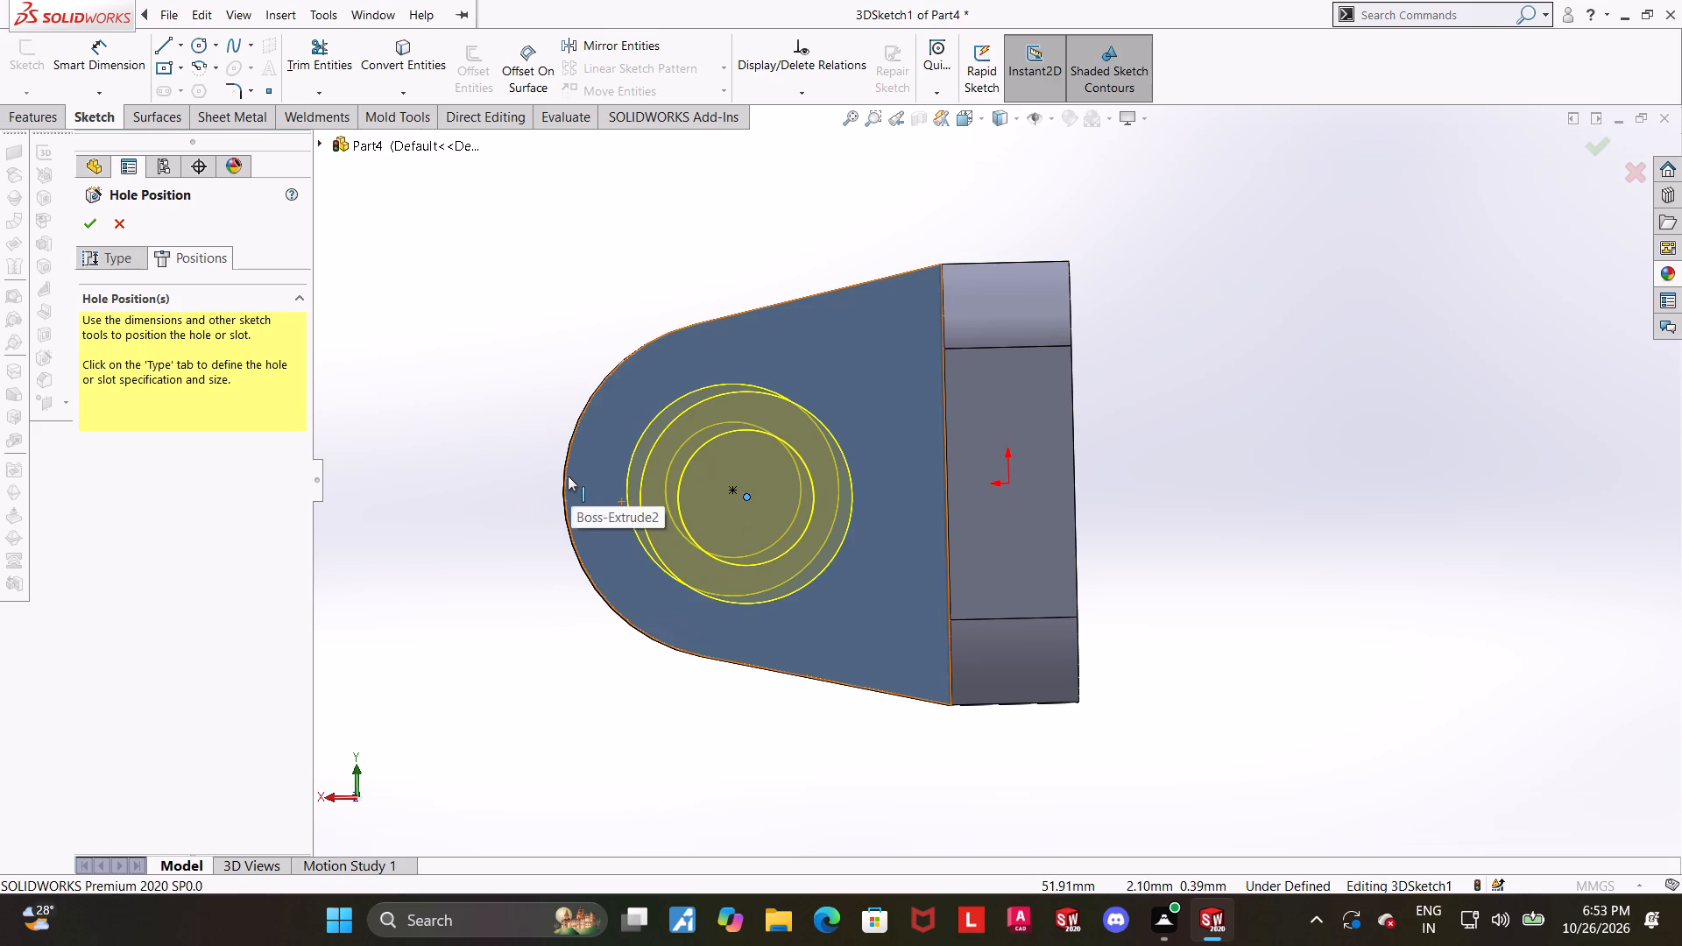
click(567, 475)
ctrl+click(749, 499)
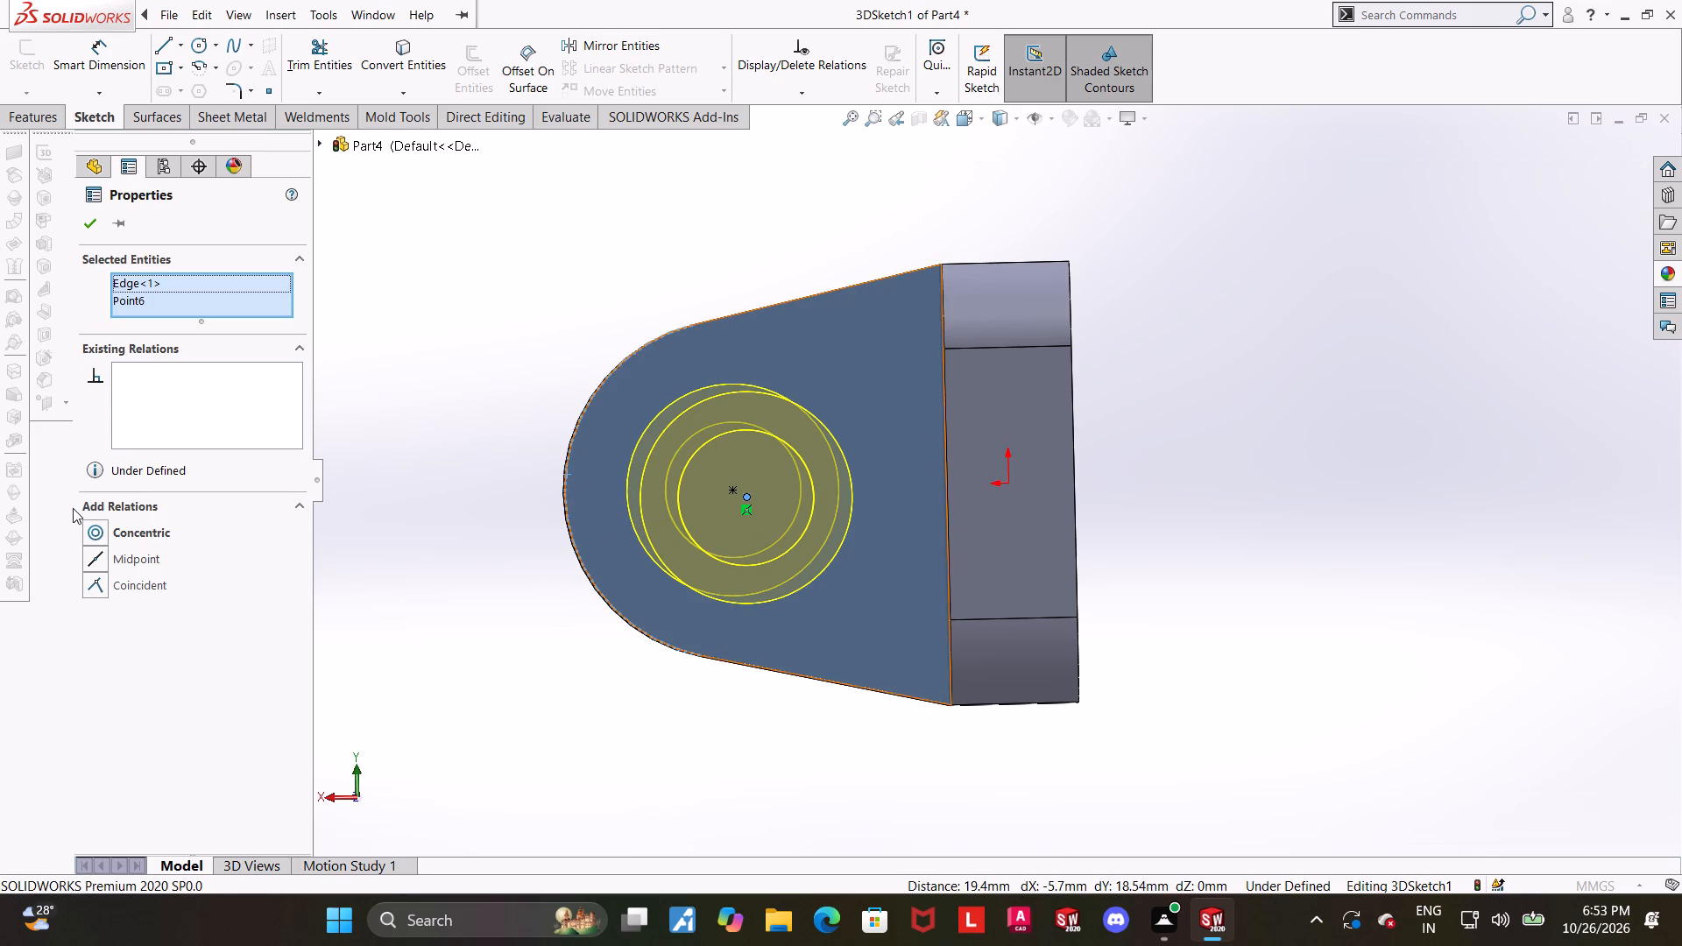
click(95, 524)
click(389, 569)
middle_drag(398, 568, 445, 581)
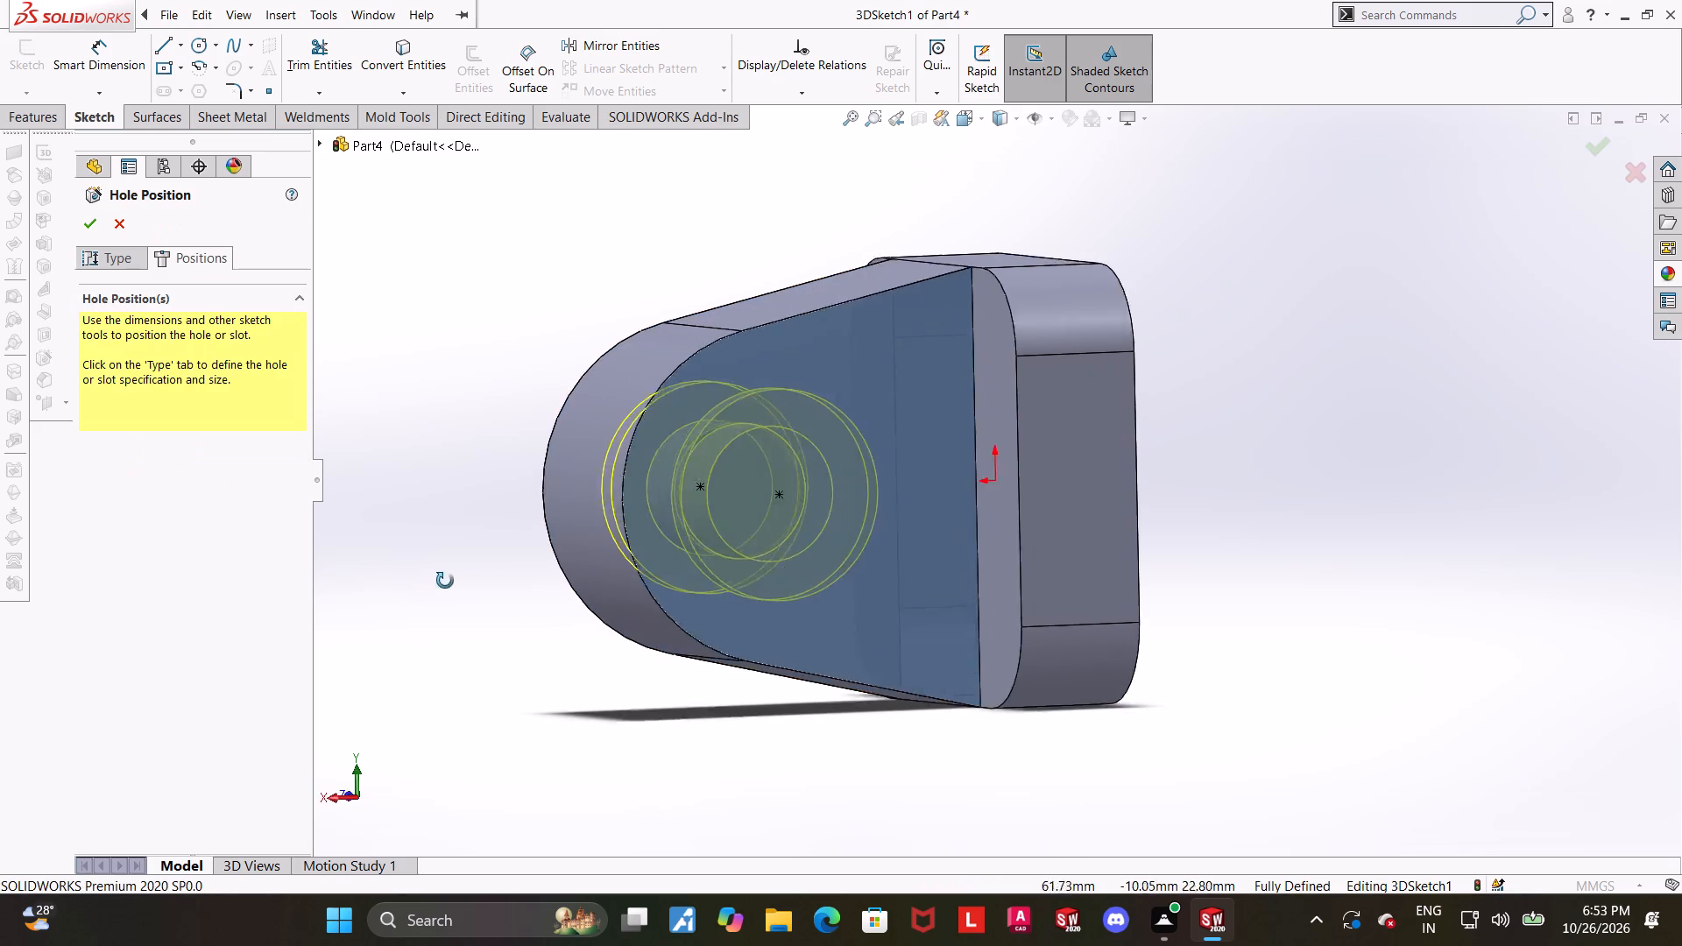
Finish the two-sided counterbored hole feature on the lug.
middle_drag(445, 581, 463, 608)
click(84, 219)
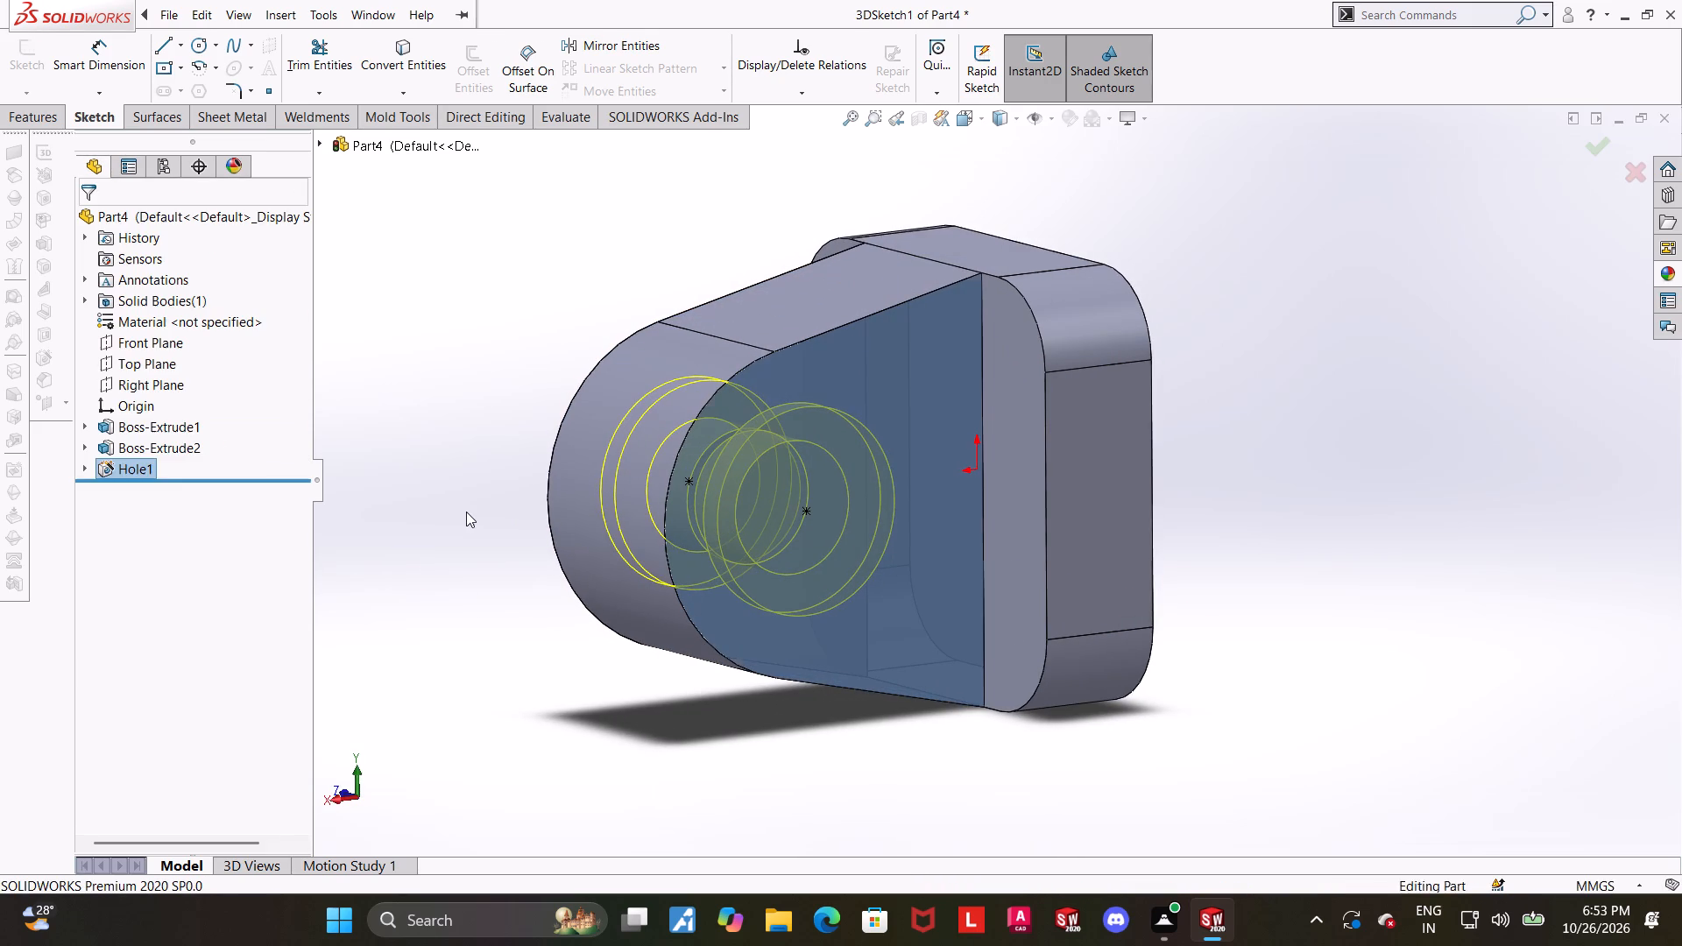
click(466, 512)
middle_drag(464, 512, 701, 493)
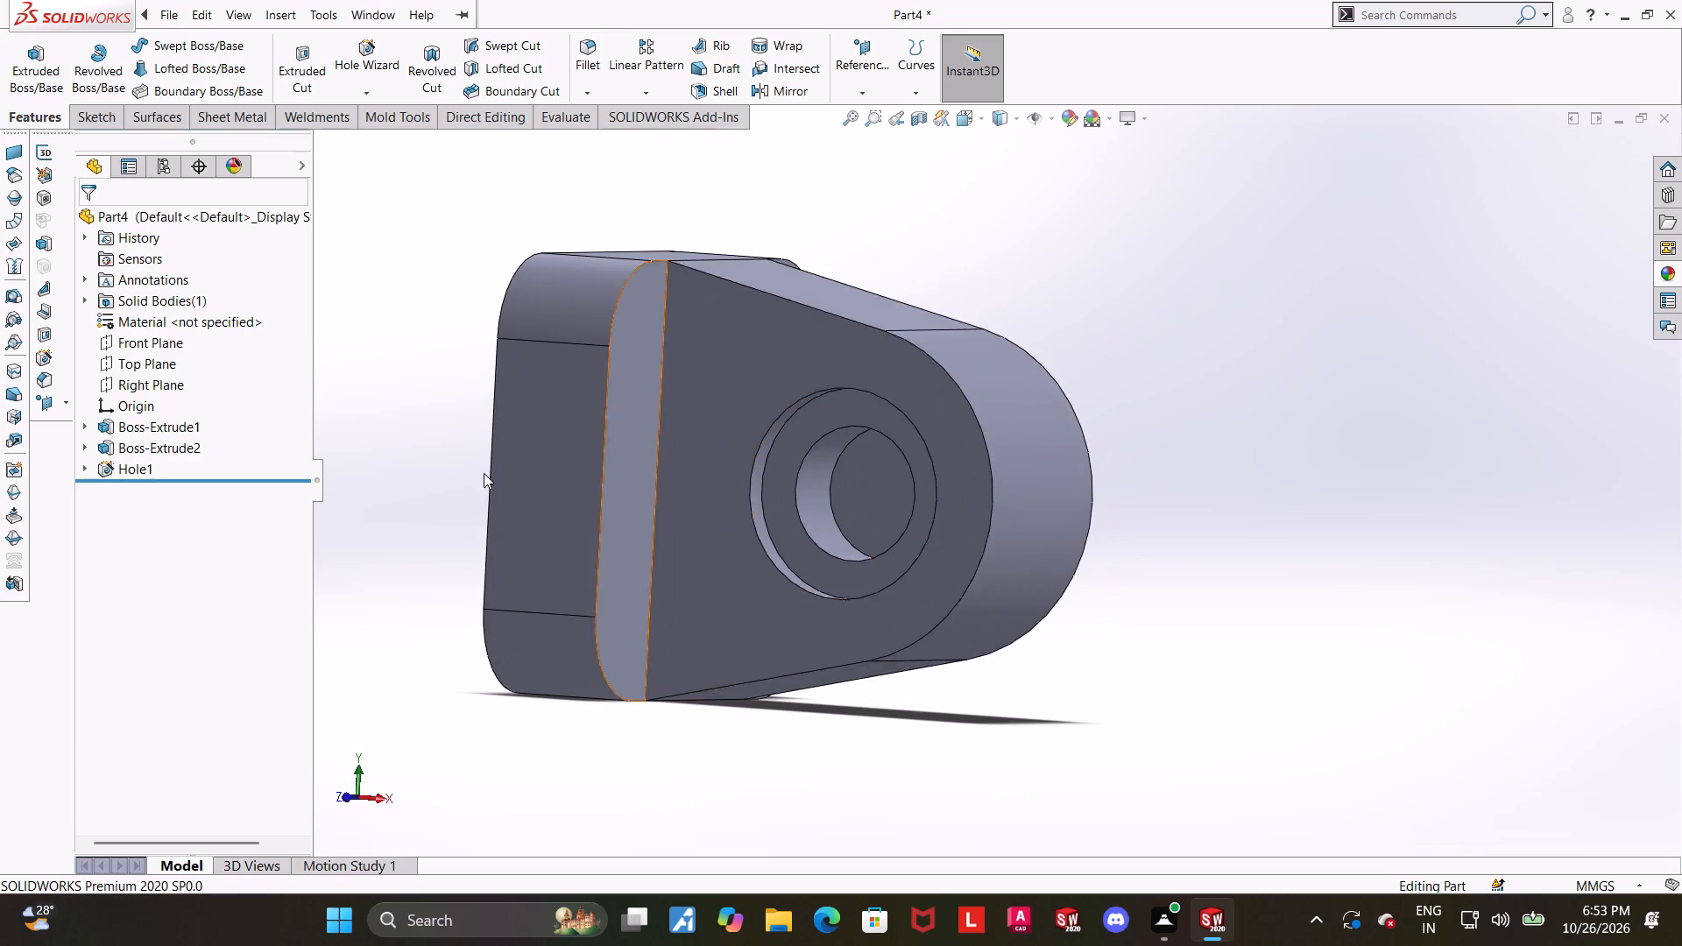
Edit the counterbored hole feature and set its hole depth to 25 mm.
click(106, 472)
click(121, 425)
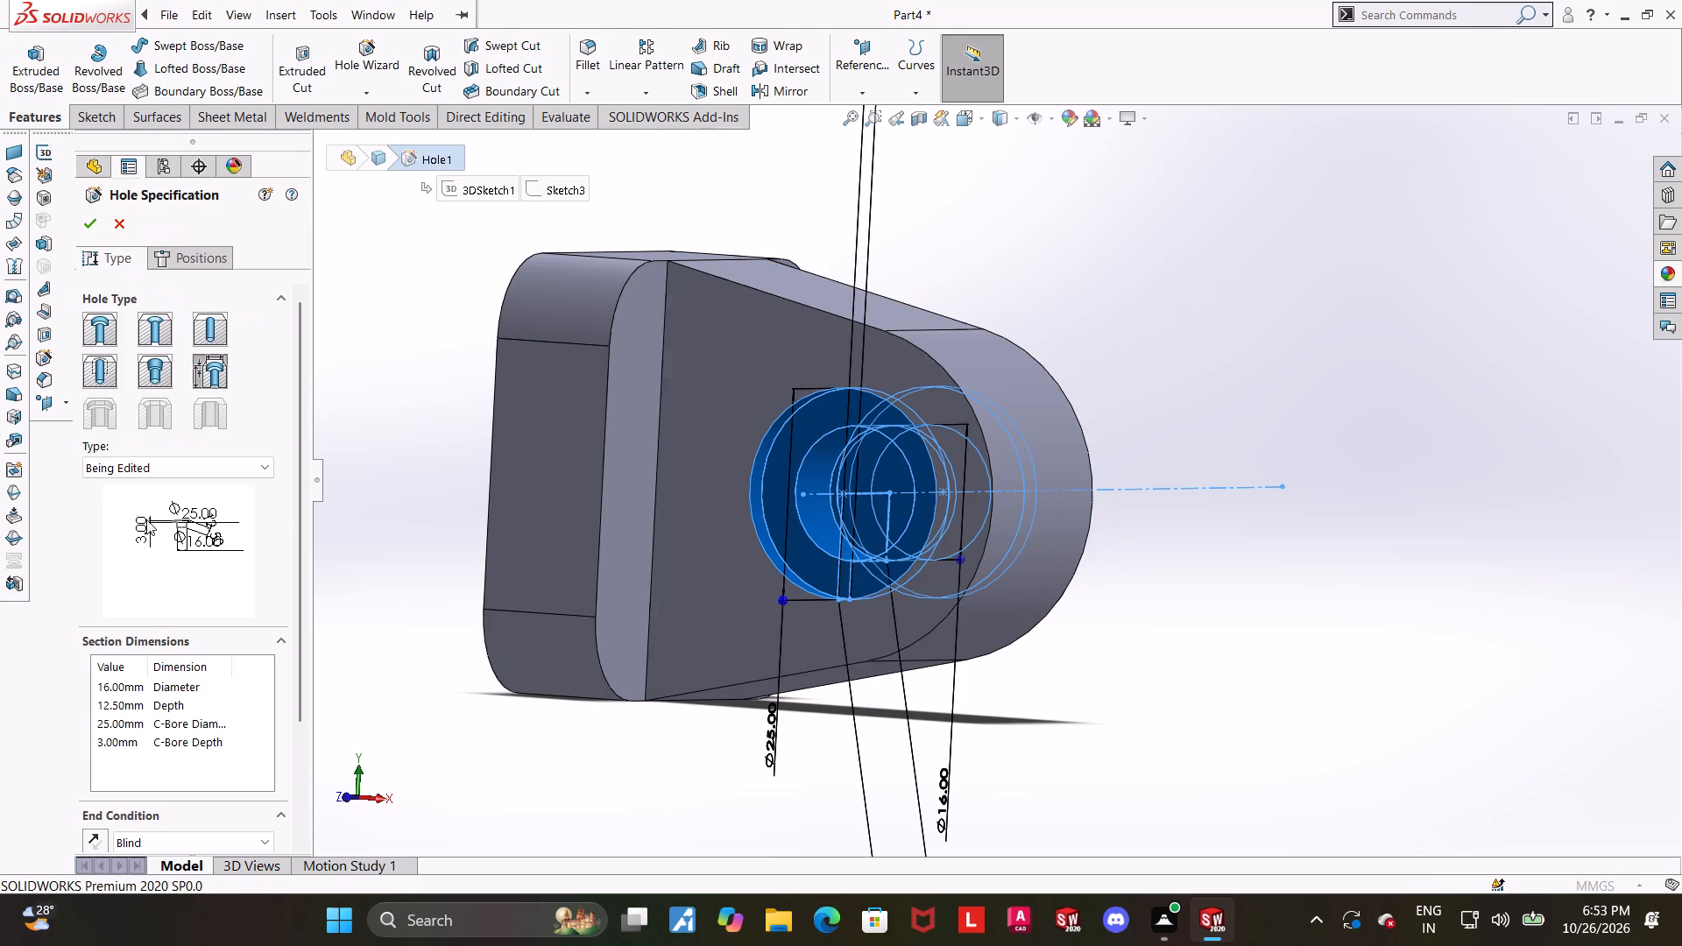
double_click(125, 706)
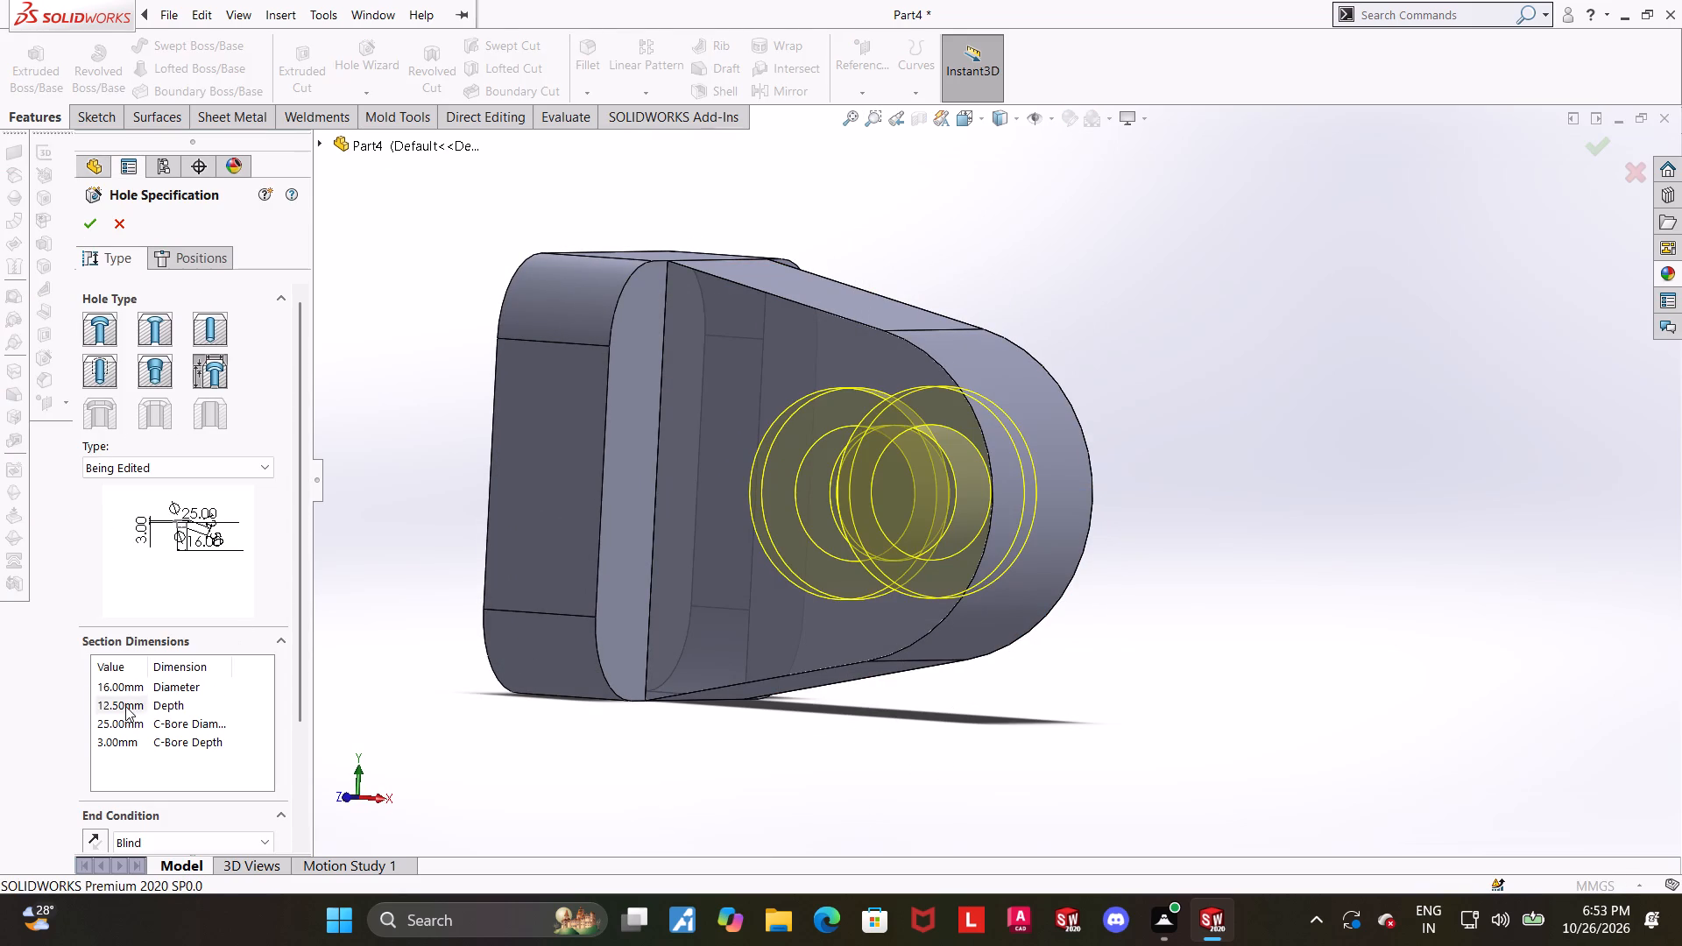
text(25)
key(Return)
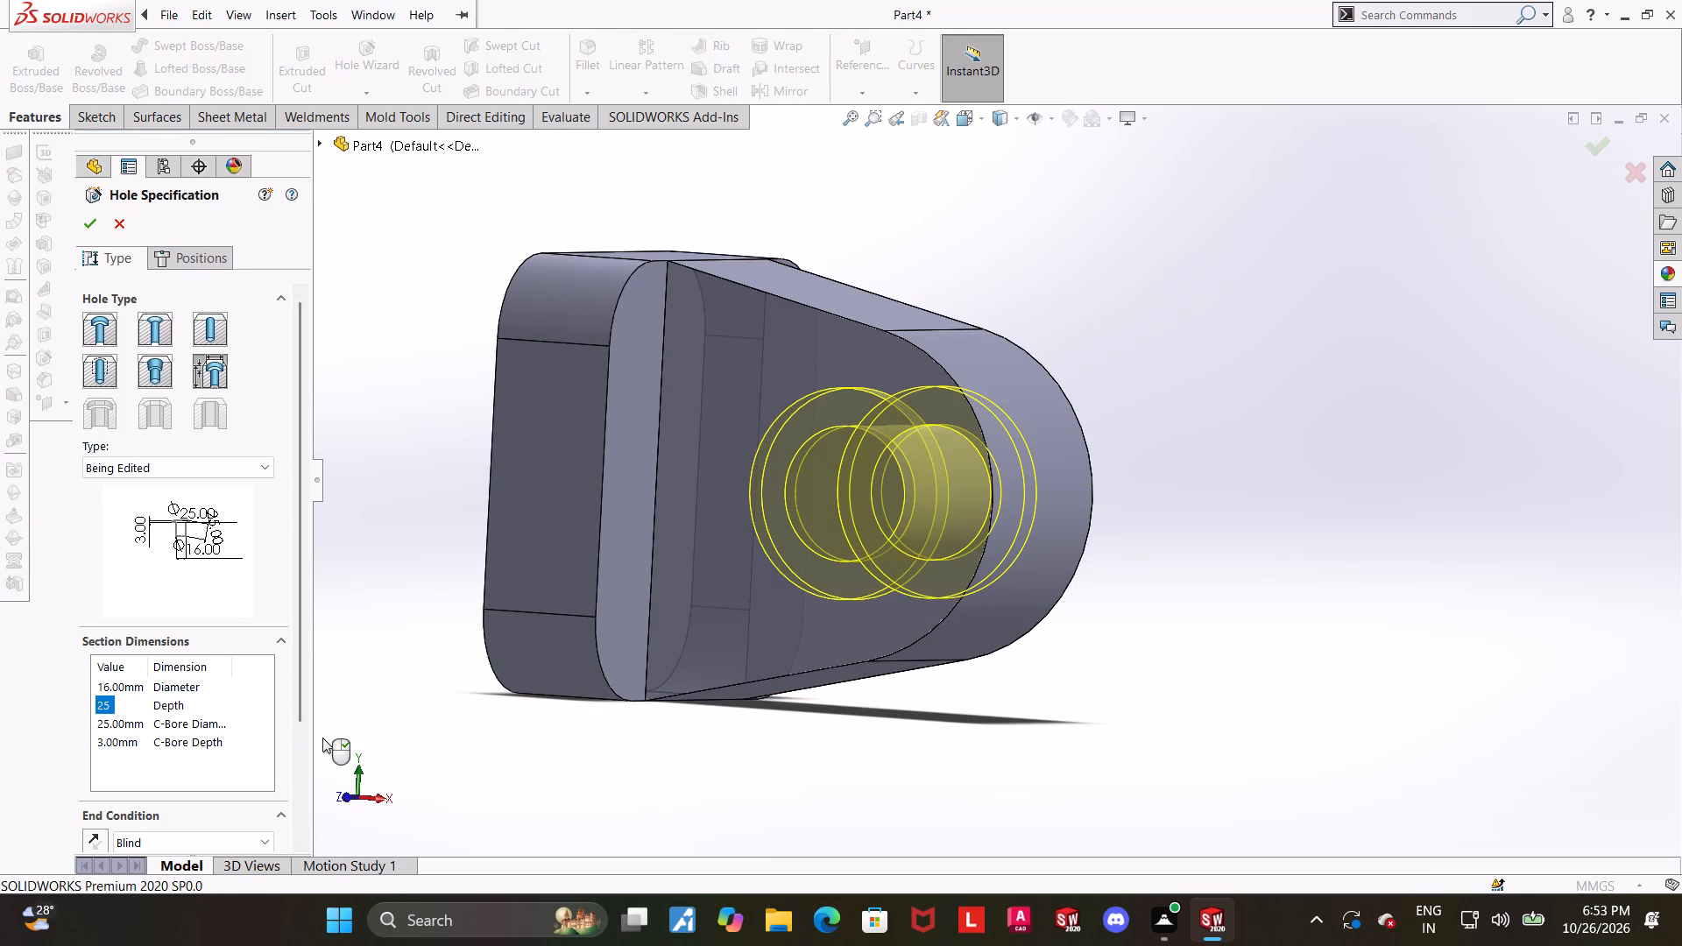
click(92, 218)
Examine the hole's passage through the lug, using the Top view with hidden lines visible.
click(1346, 439)
middle_drag(1332, 448, 1278, 463)
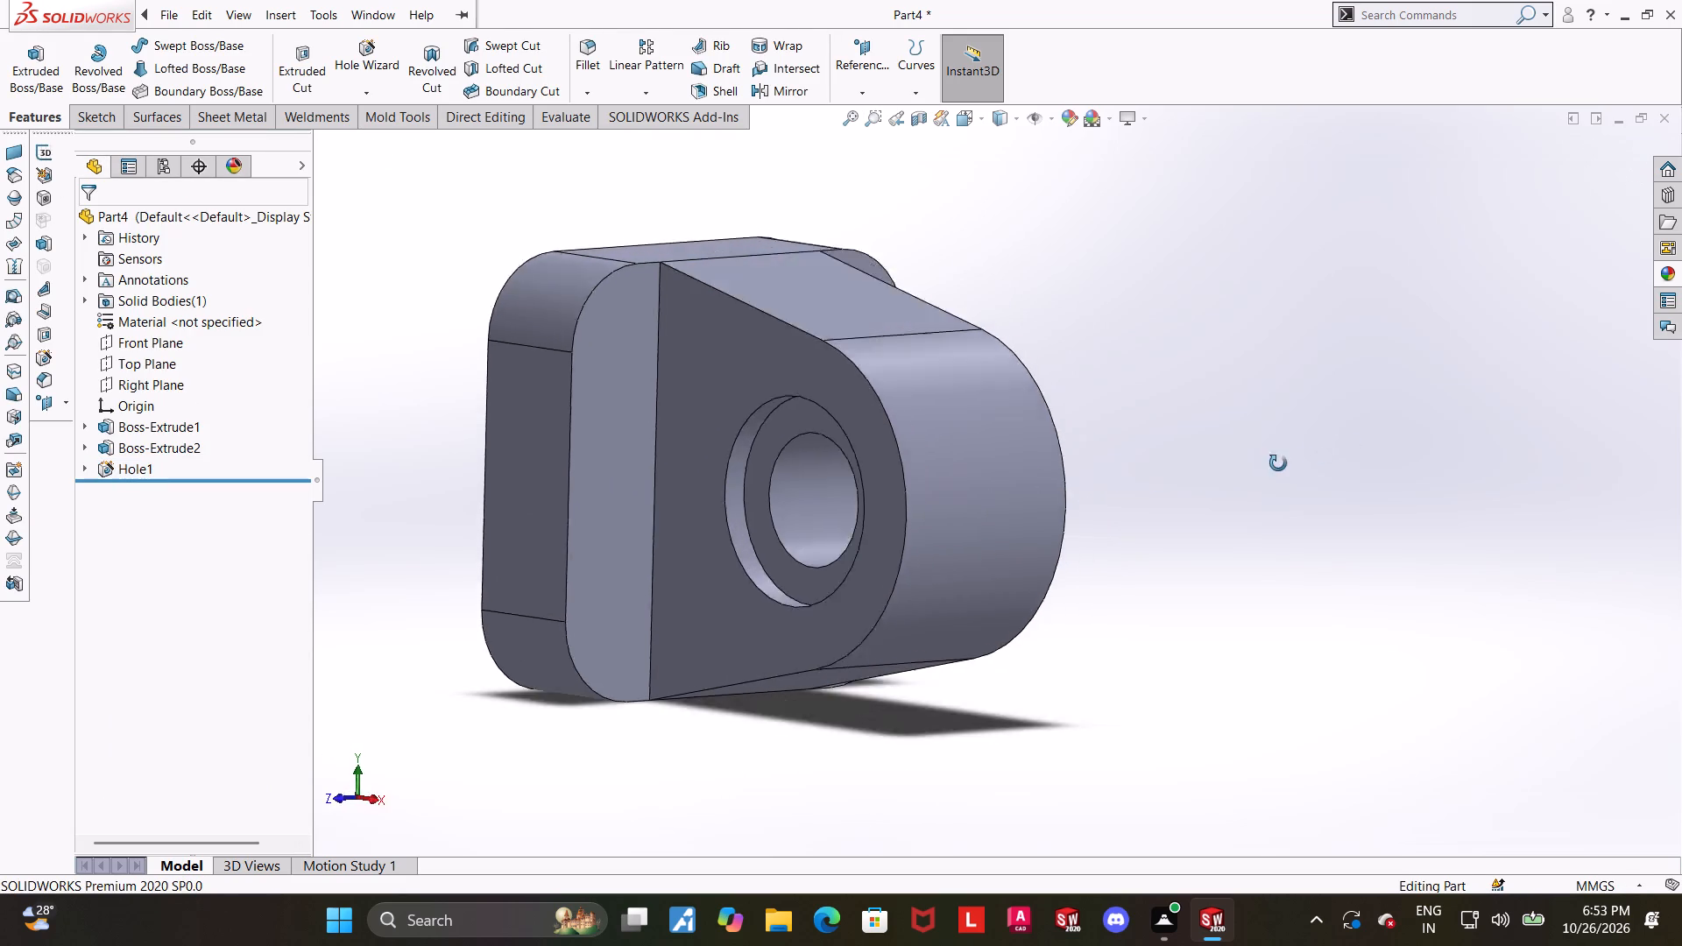
middle_drag(1278, 463, 1263, 534)
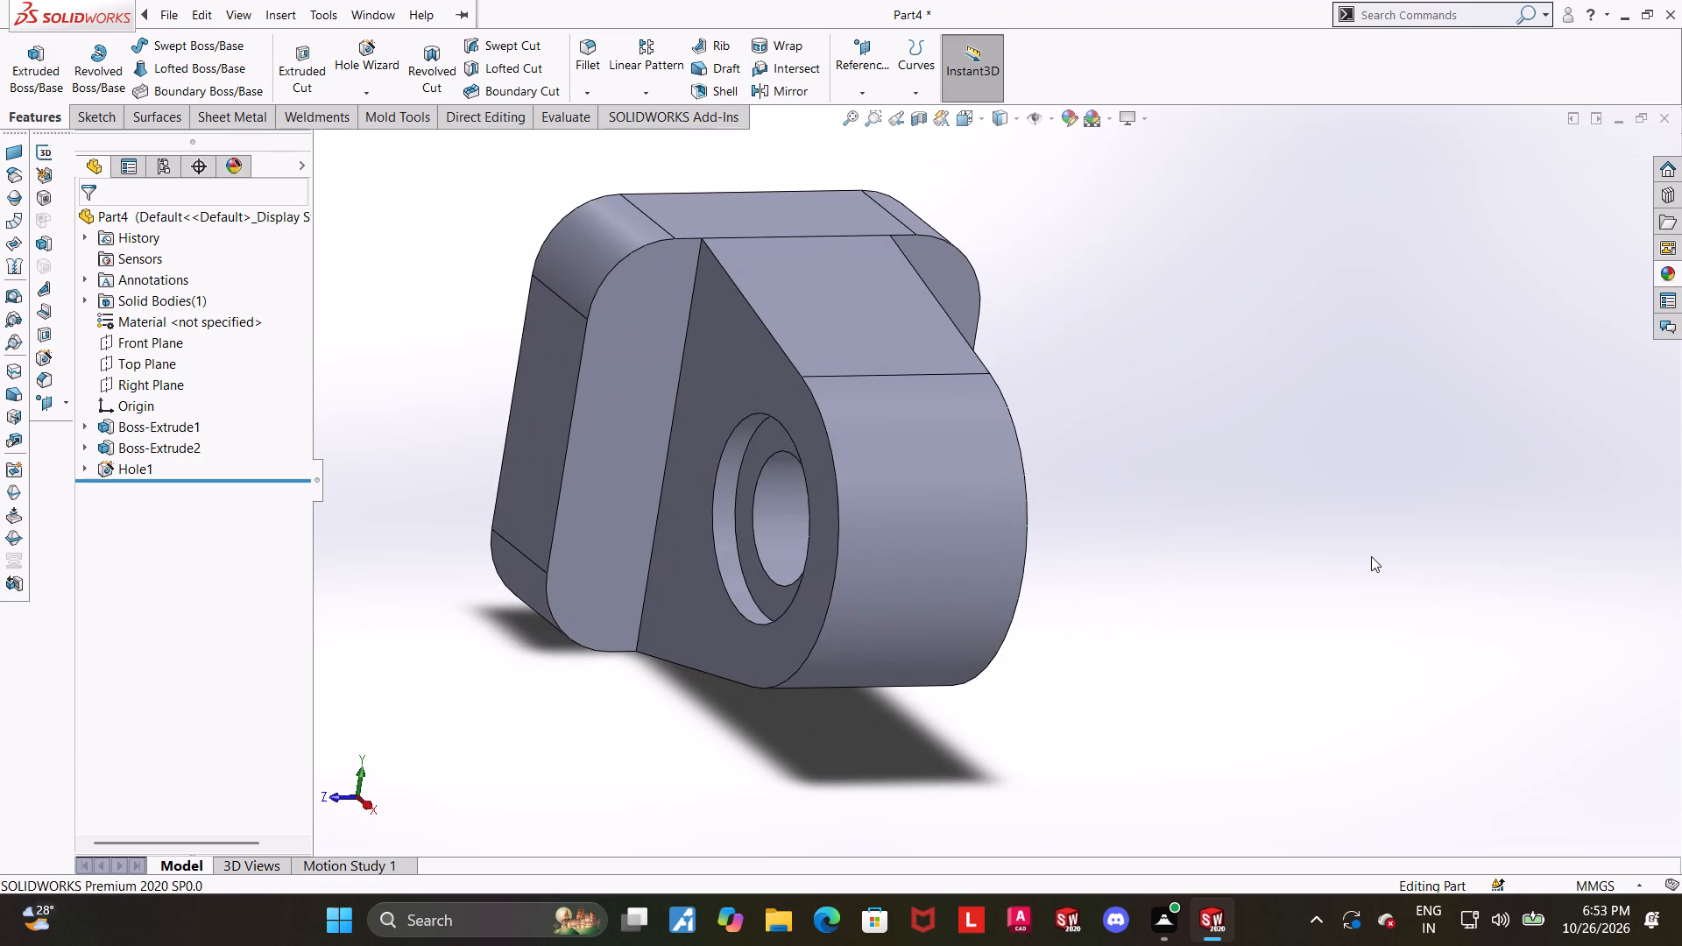
scroll(1380, 556, up, 2)
click(1334, 532)
middle_drag(1333, 523, 1340, 573)
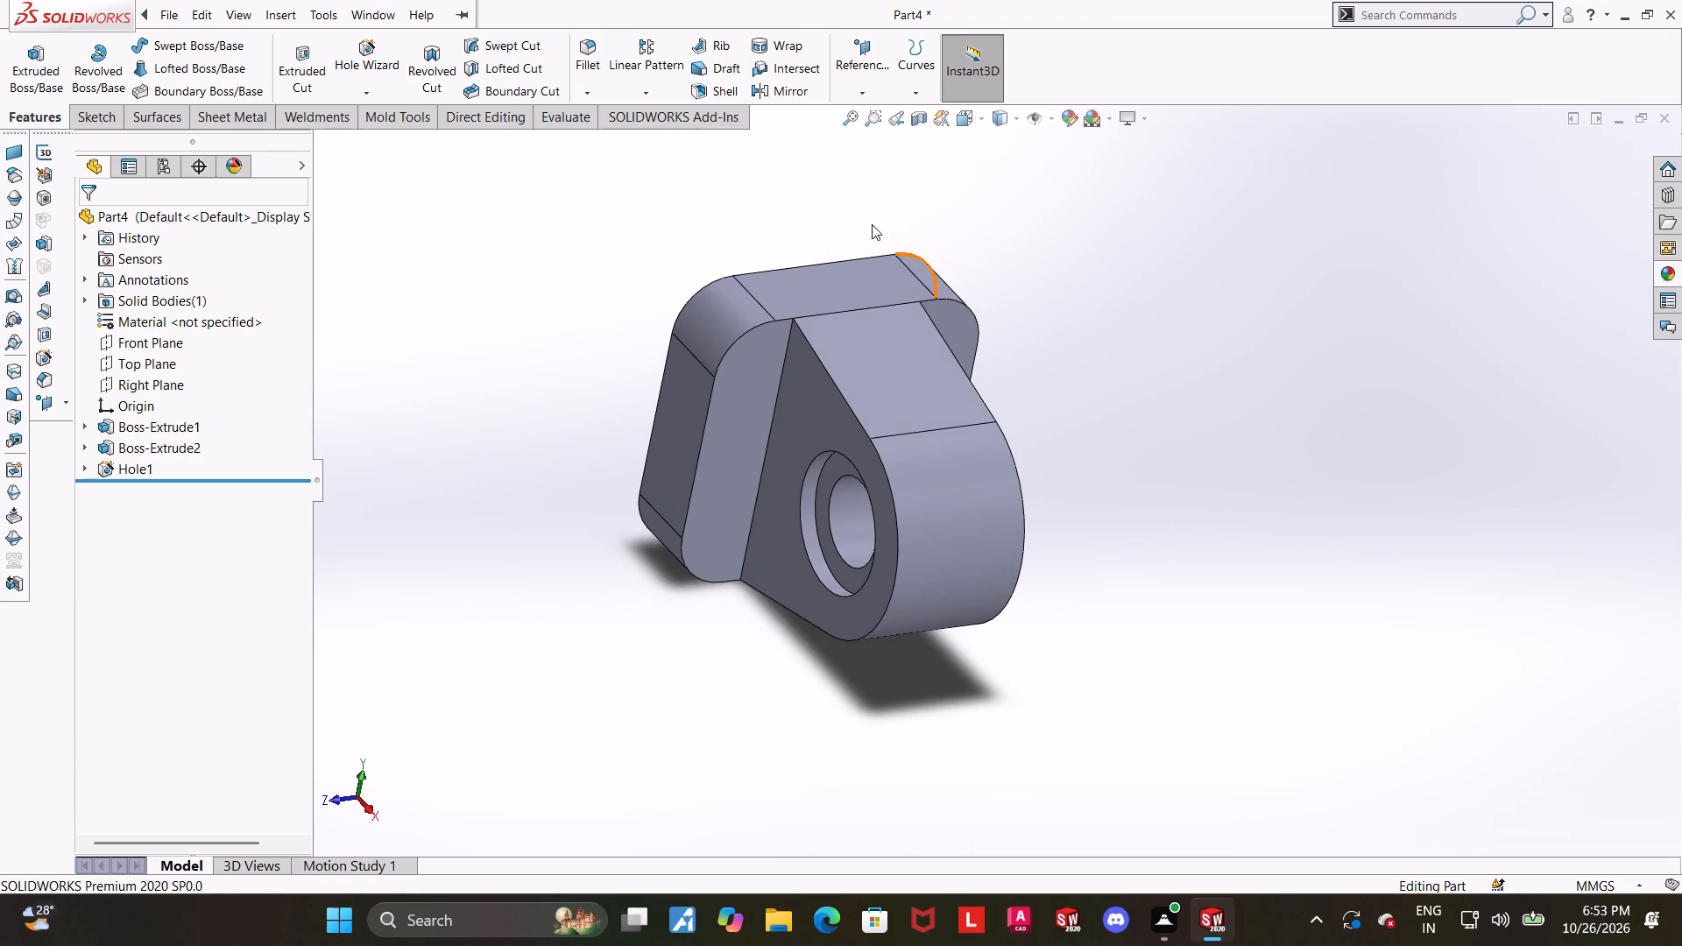
click(970, 124)
click(821, 395)
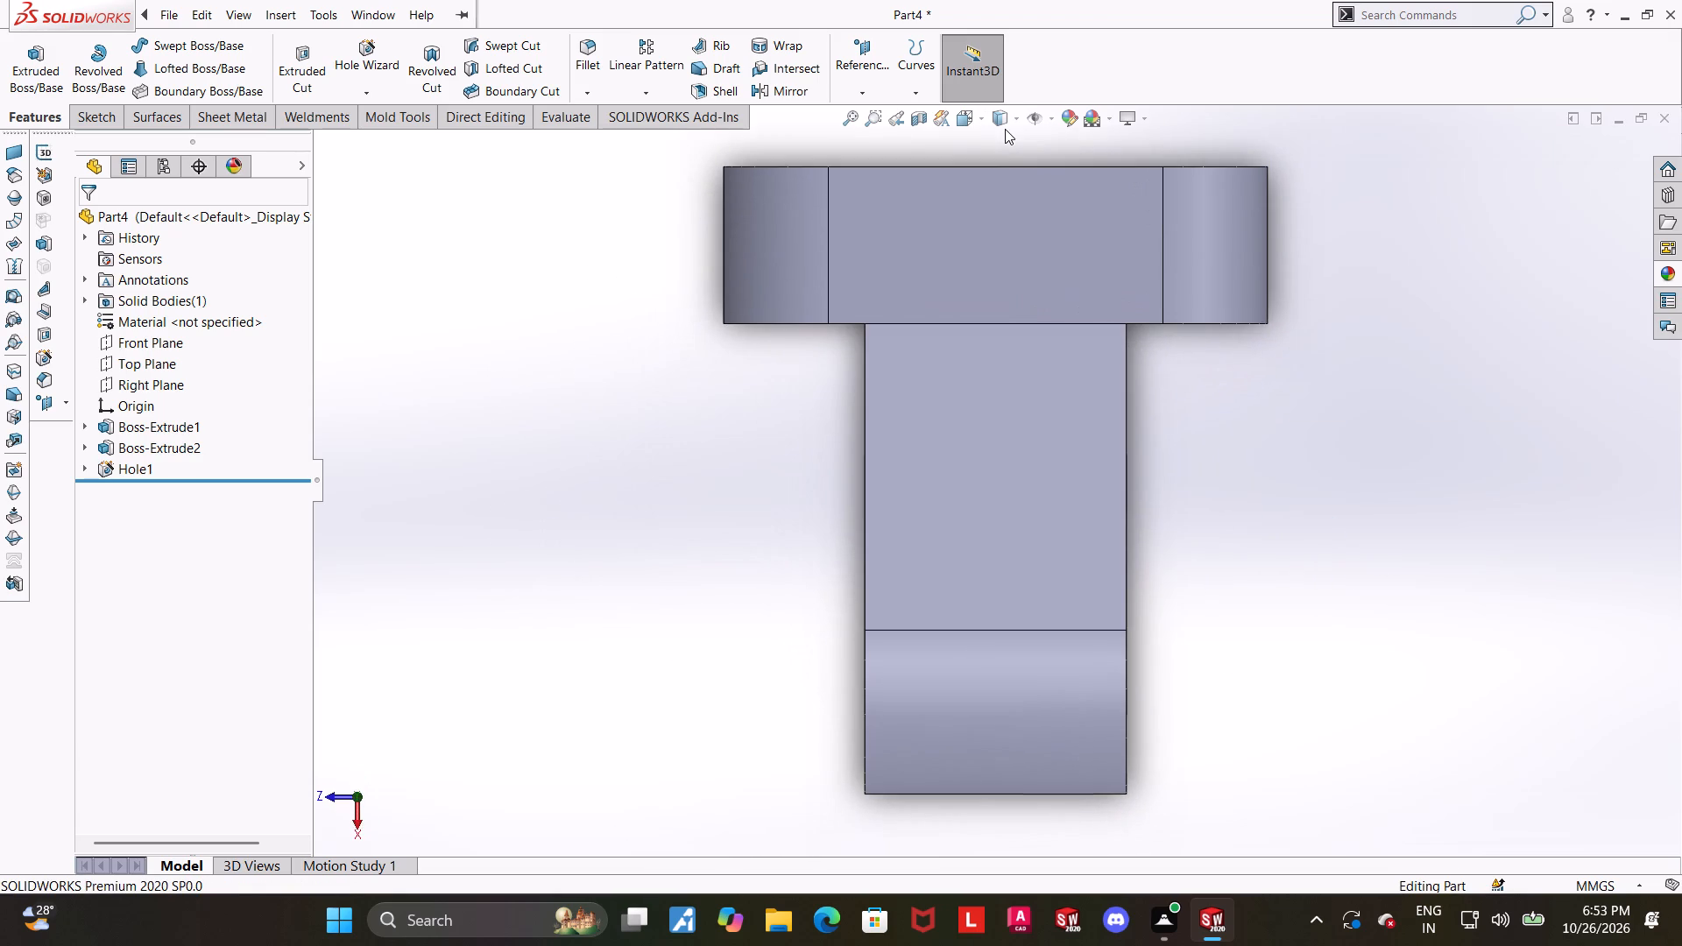
click(1005, 124)
click(1003, 214)
click(1279, 419)
scroll(1316, 492, up, 2)
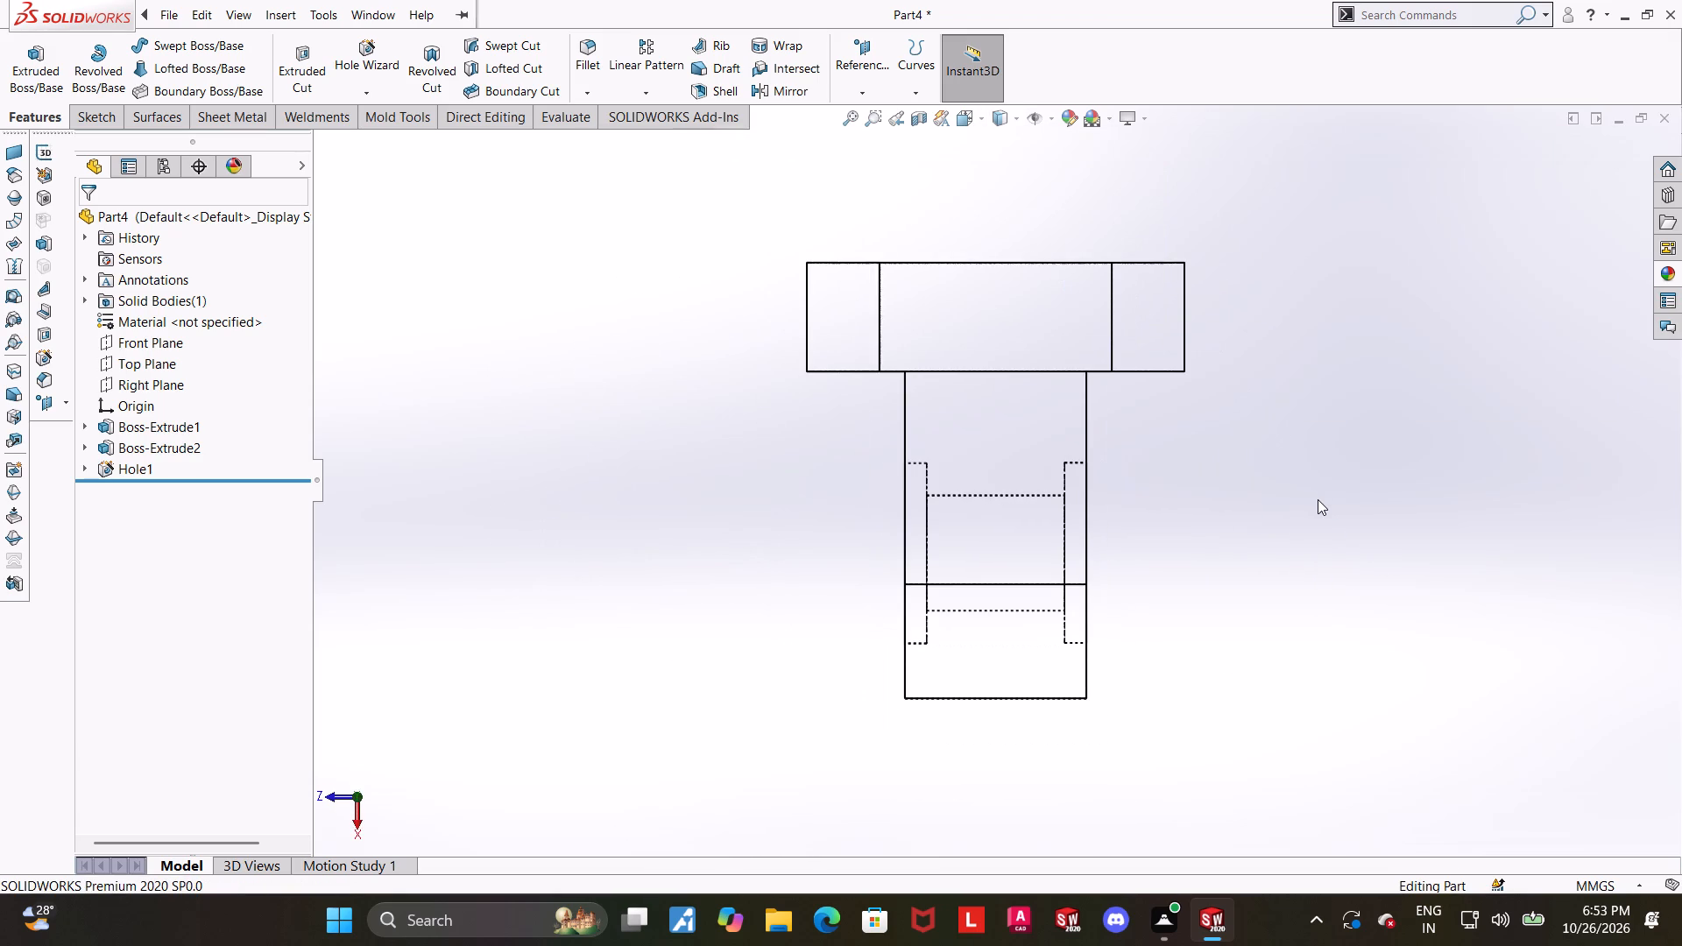
scroll(1378, 557, down, 1)
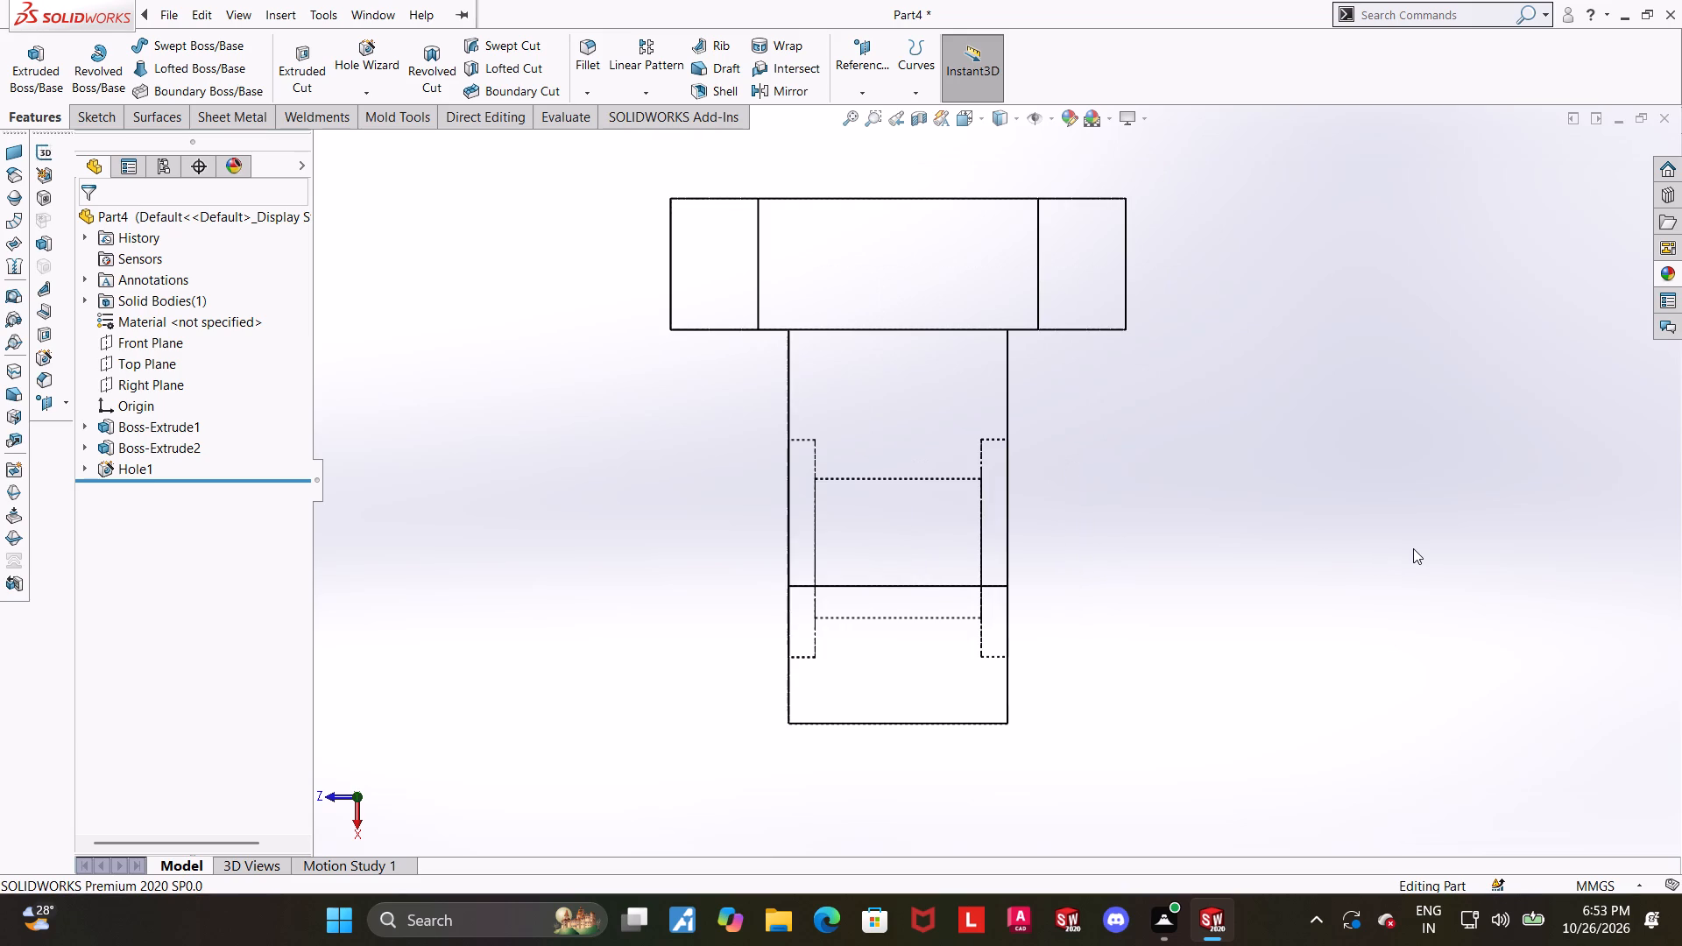
scroll(1413, 548, down, 1)
scroll(1412, 551, up, 2)
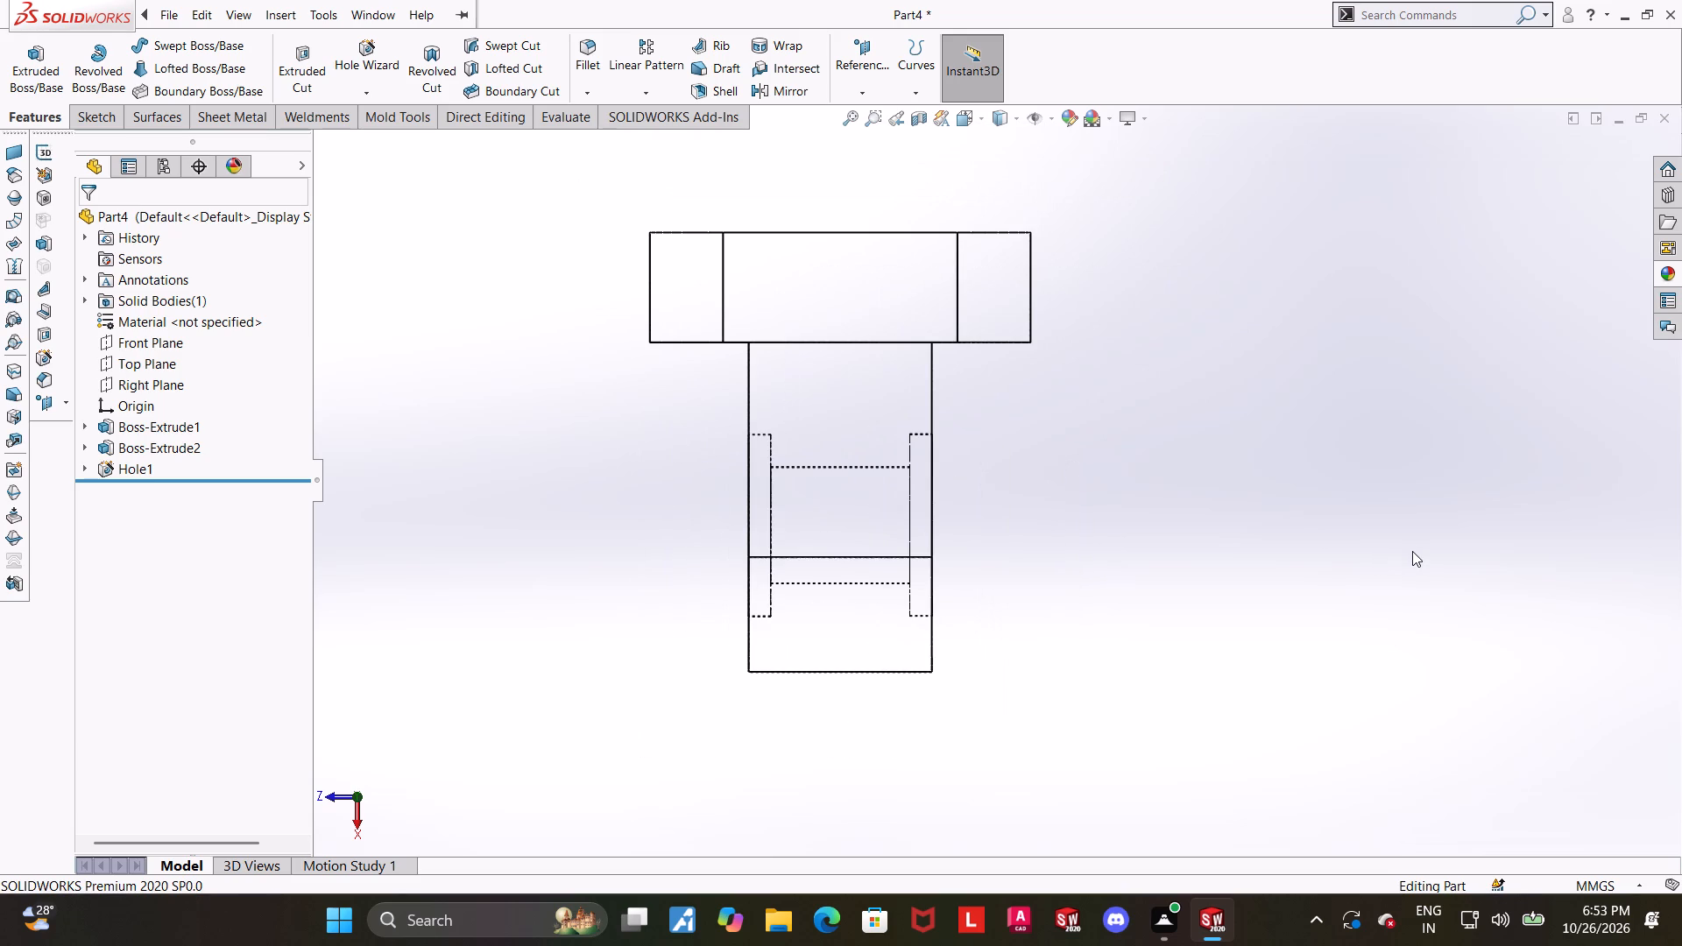
scroll(1412, 551, up, 1)
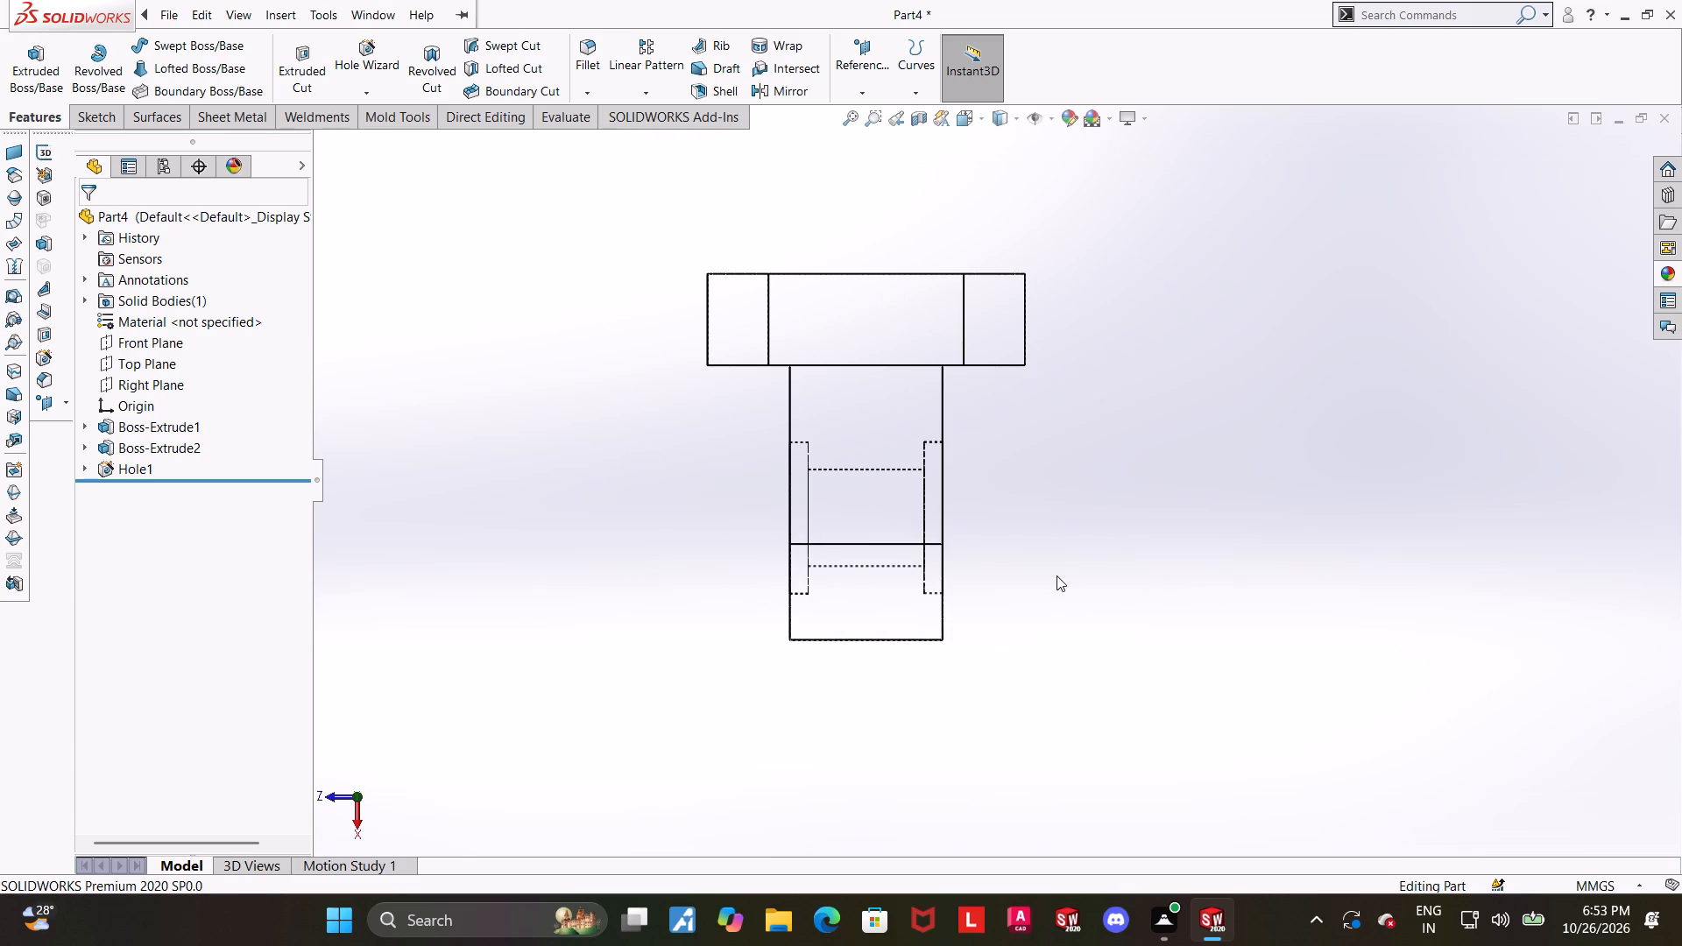
Examine the counterbores on both lug faces in hidden-line display, from the Front view and from several angles.
middle_drag(1049, 588, 1324, 575)
middle_drag(1175, 455, 1138, 514)
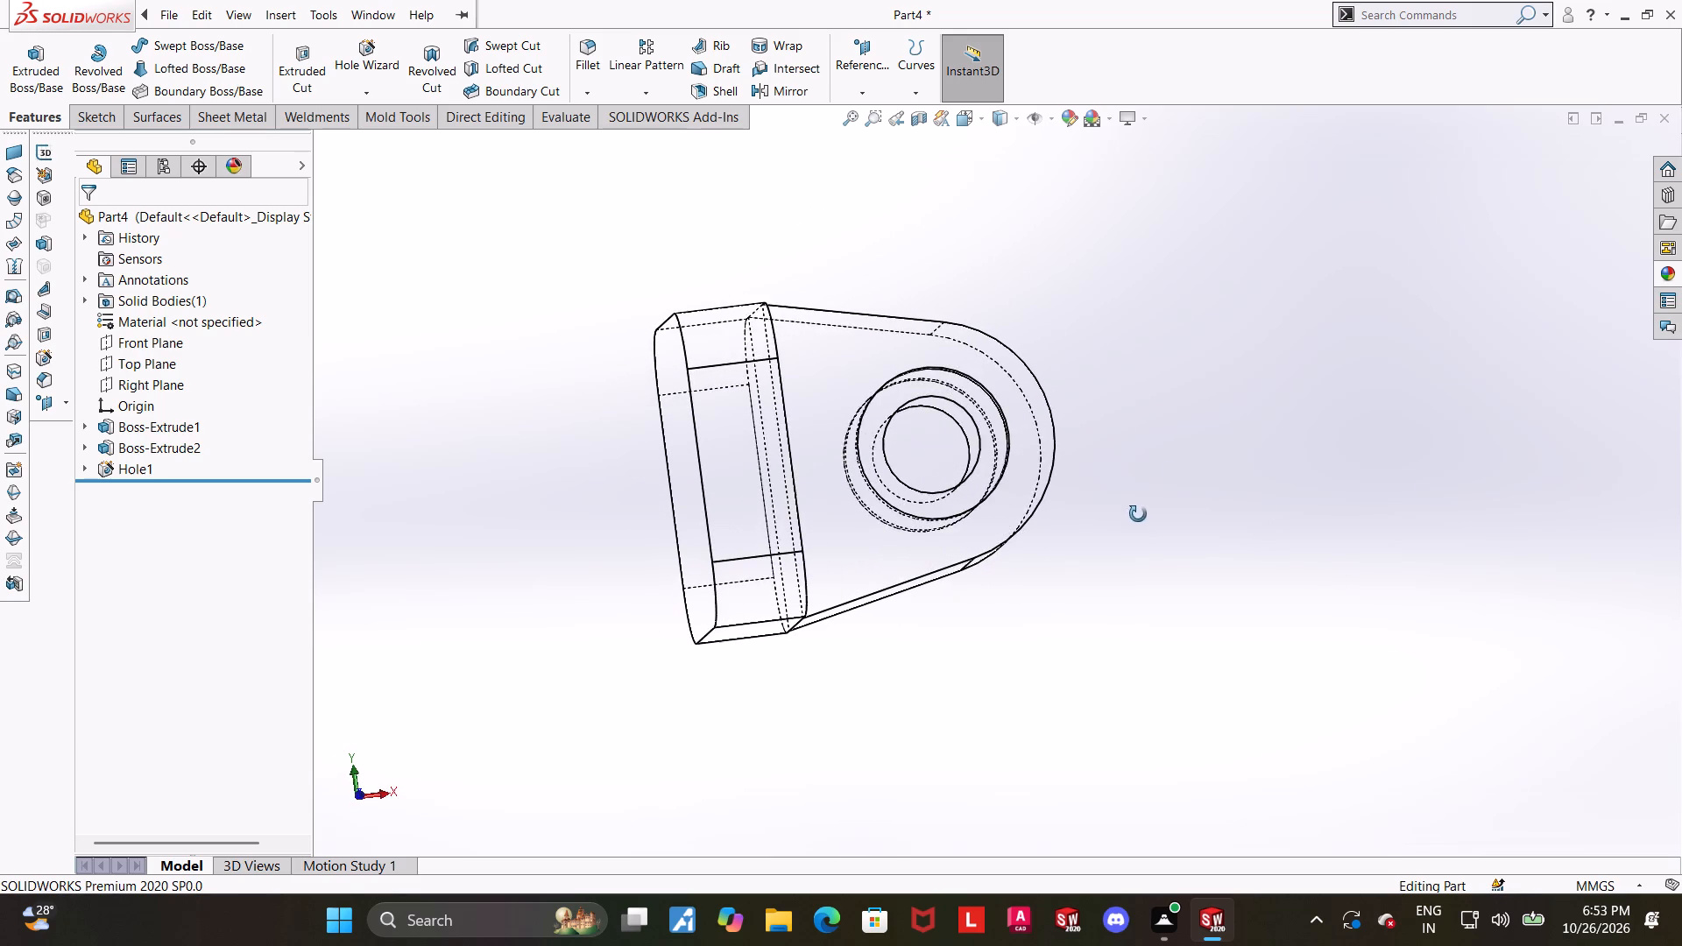
middle_drag(1138, 514, 1137, 515)
click(961, 121)
click(800, 512)
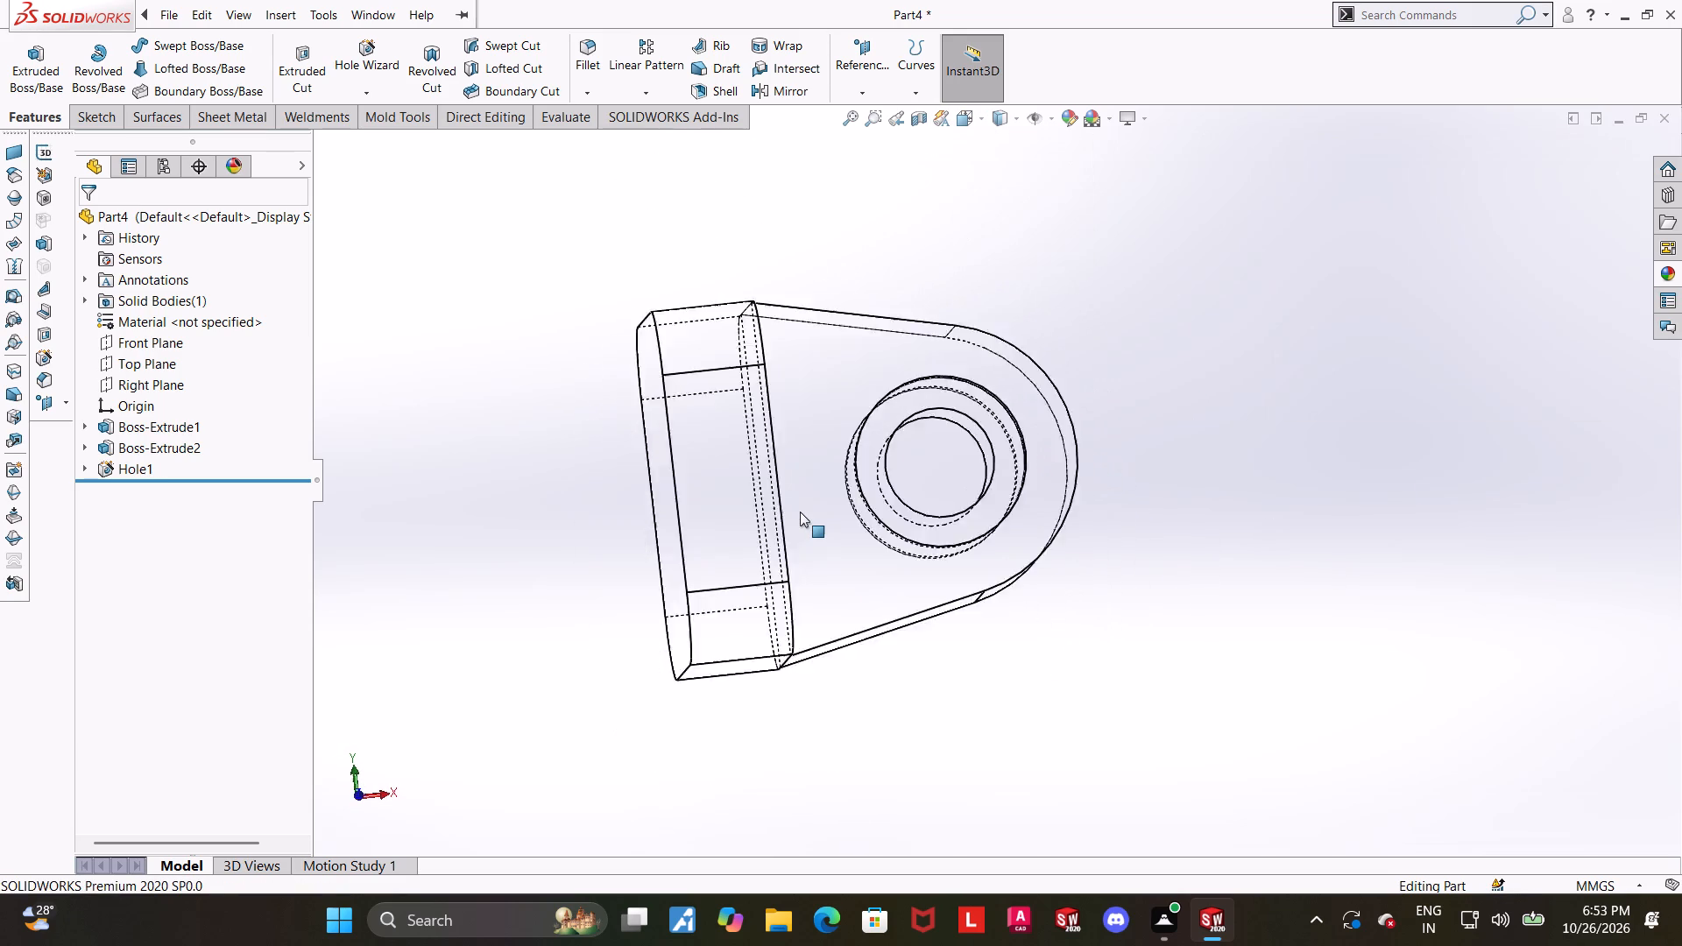
scroll(891, 524, up, 1)
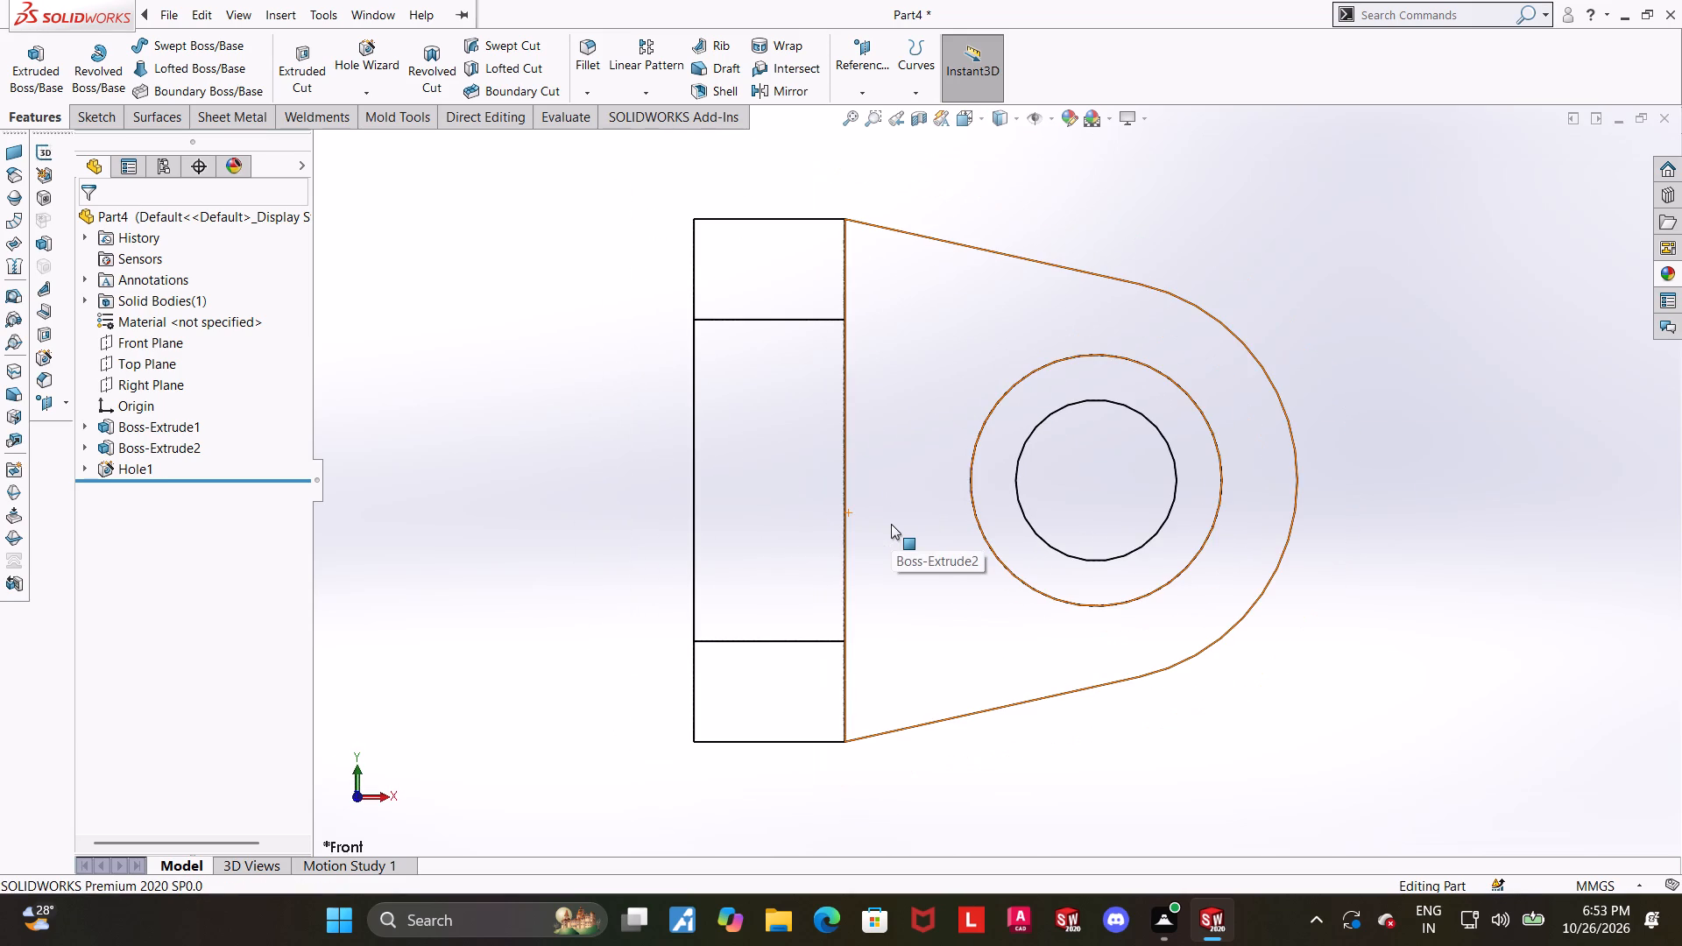
middle_drag(893, 523, 1075, 522)
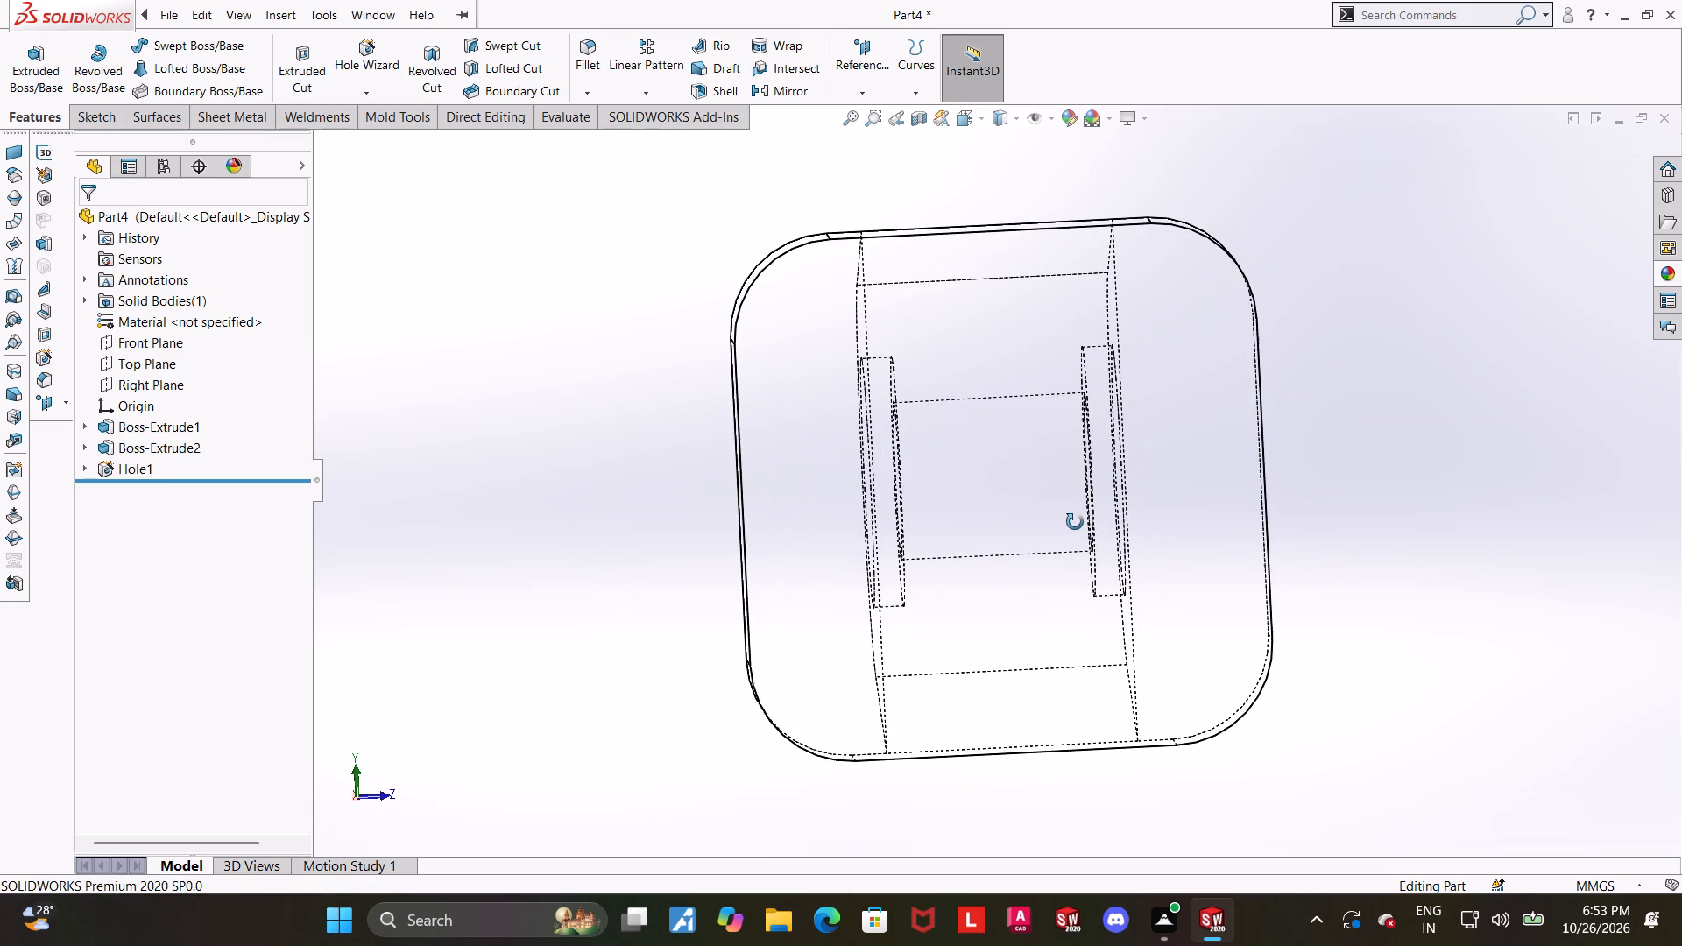
middle_drag(1075, 522, 848, 561)
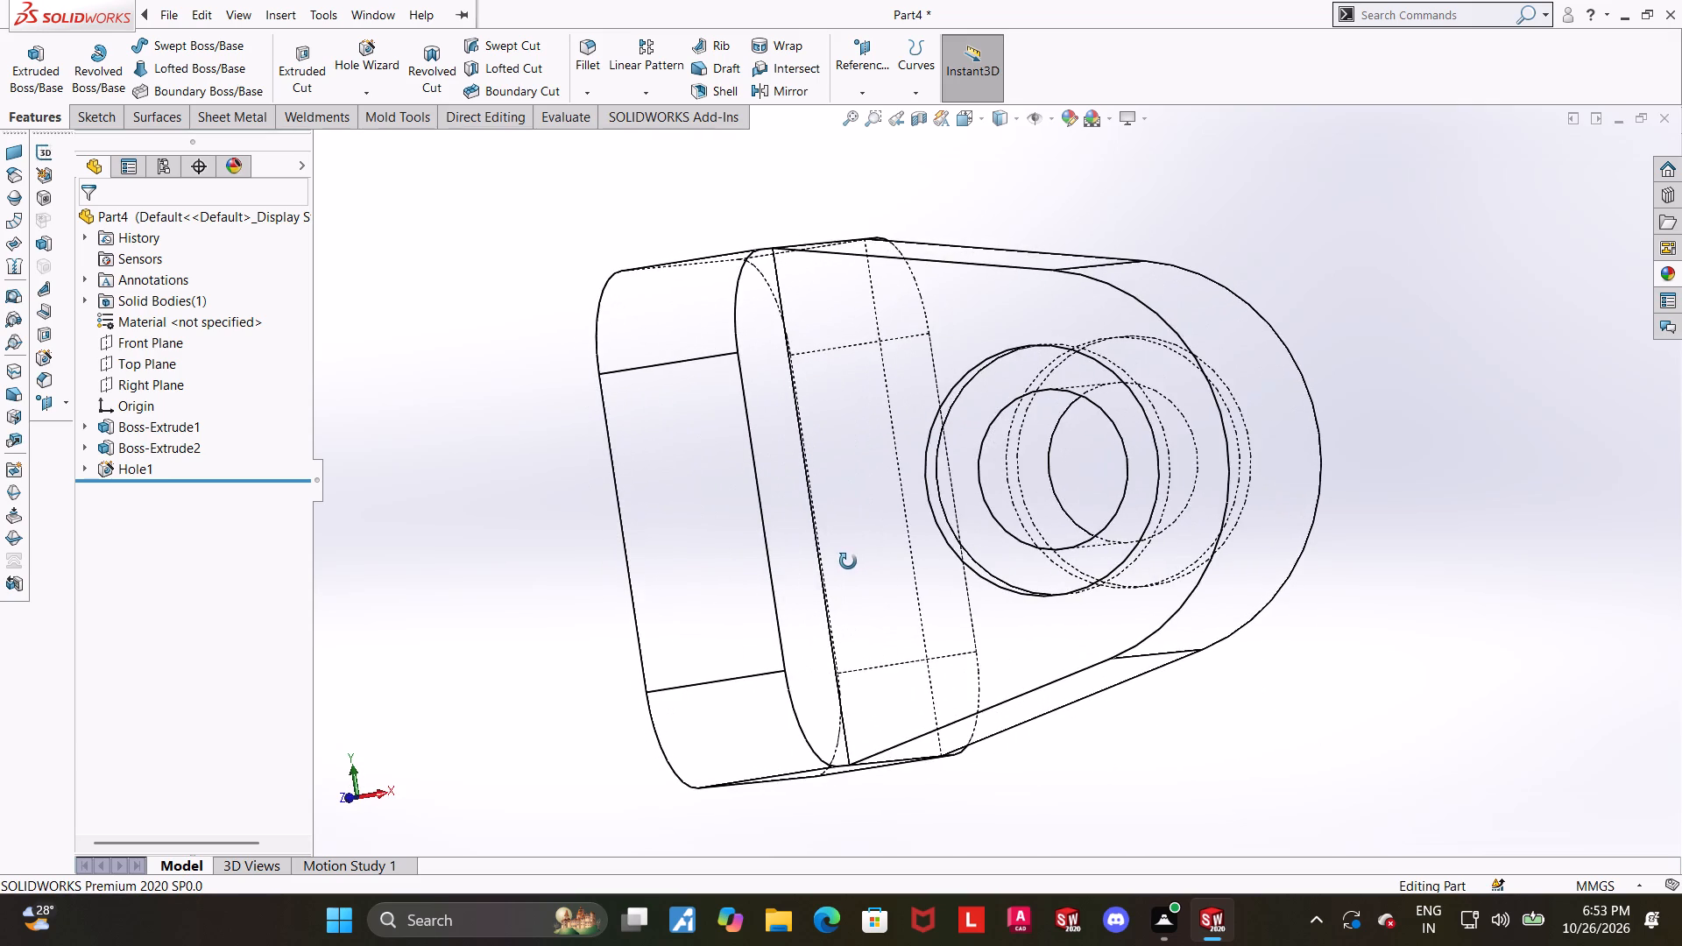
middle_drag(848, 561, 873, 568)
scroll(948, 609, up, 3)
middle_drag(1000, 606, 968, 609)
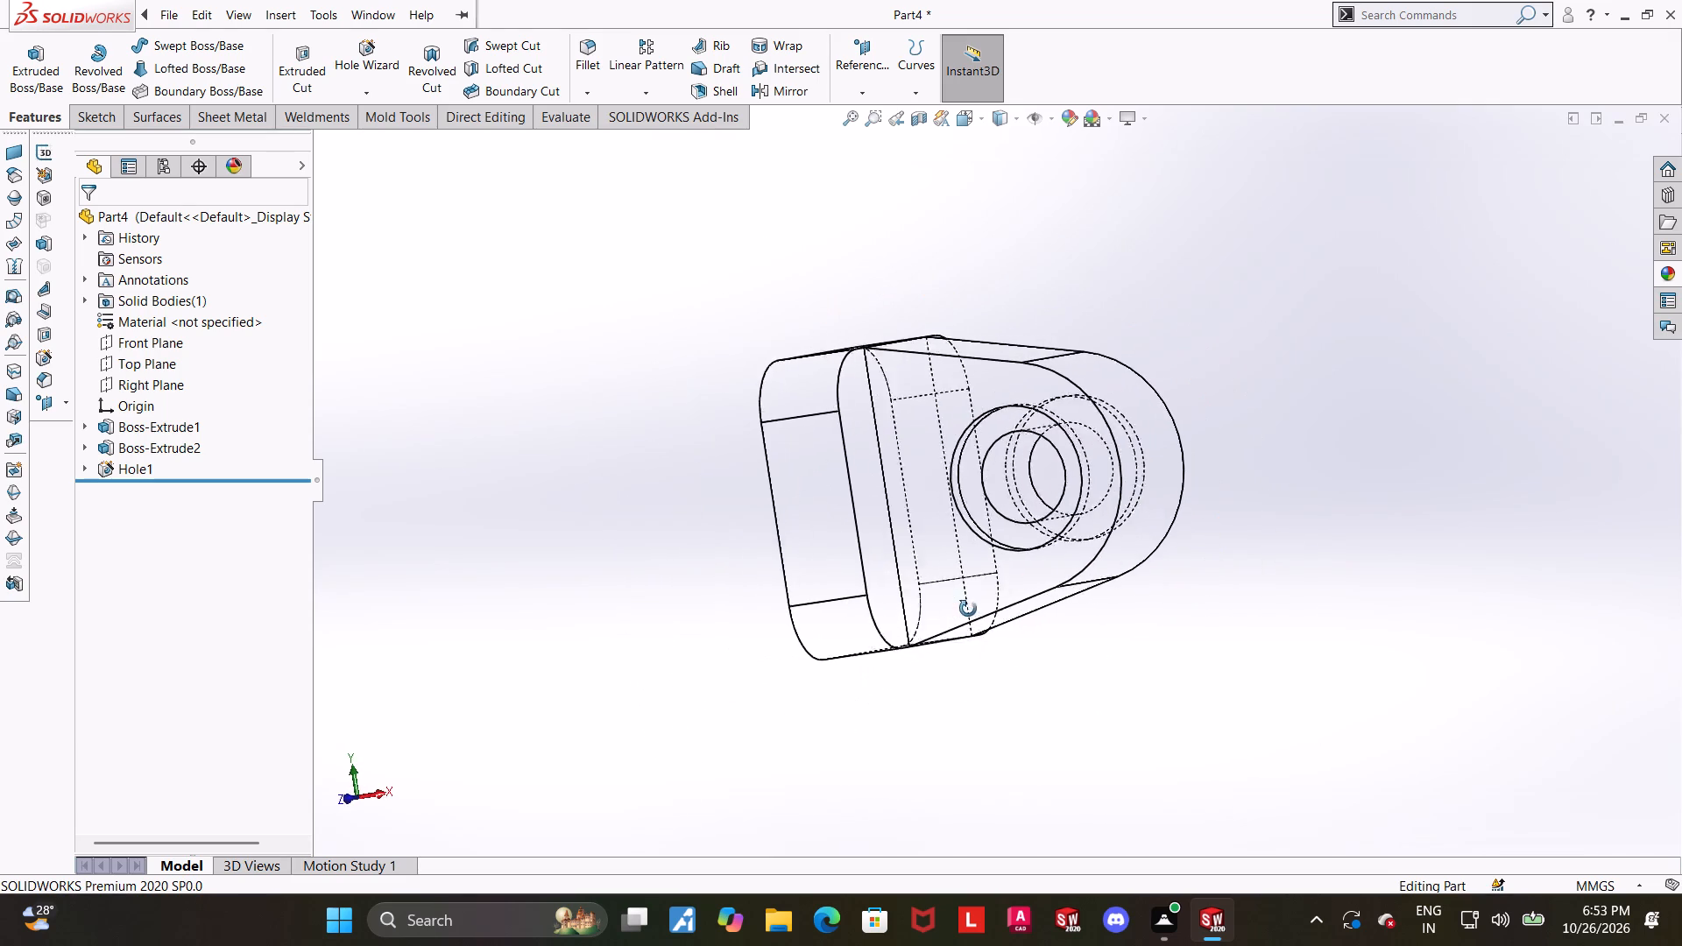
middle_drag(968, 609, 844, 642)
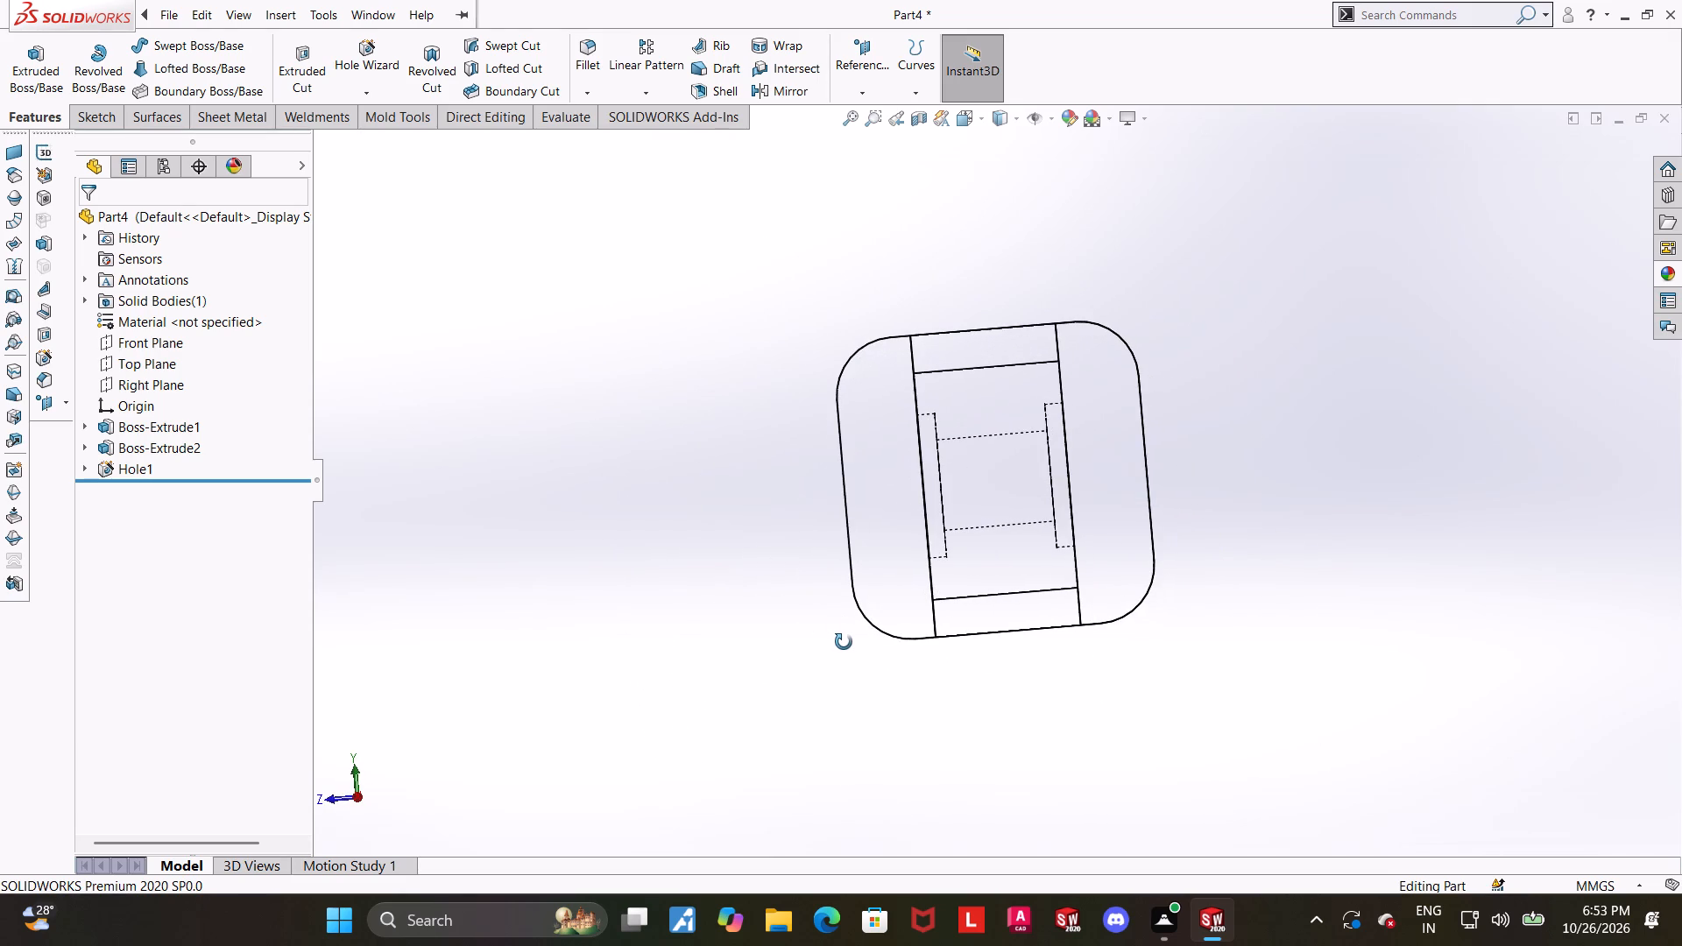
middle_drag(844, 642, 1017, 642)
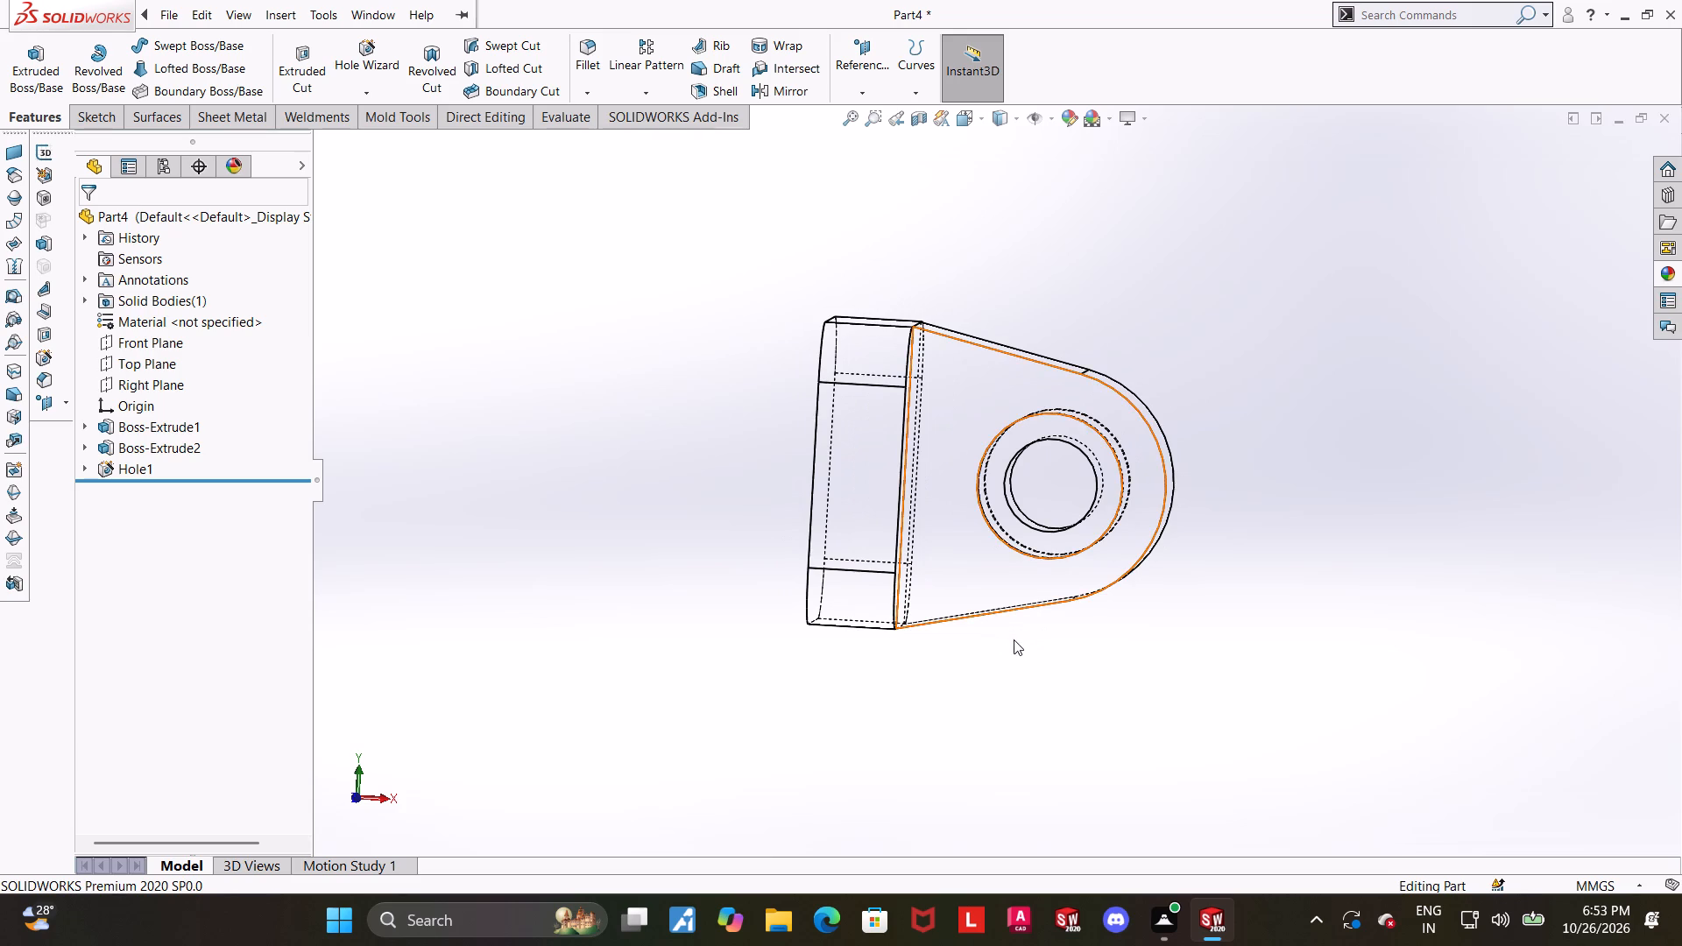
Return to the Front view with Shaded With Edges display and inspect the part from several sides.
click(971, 117)
click(786, 511)
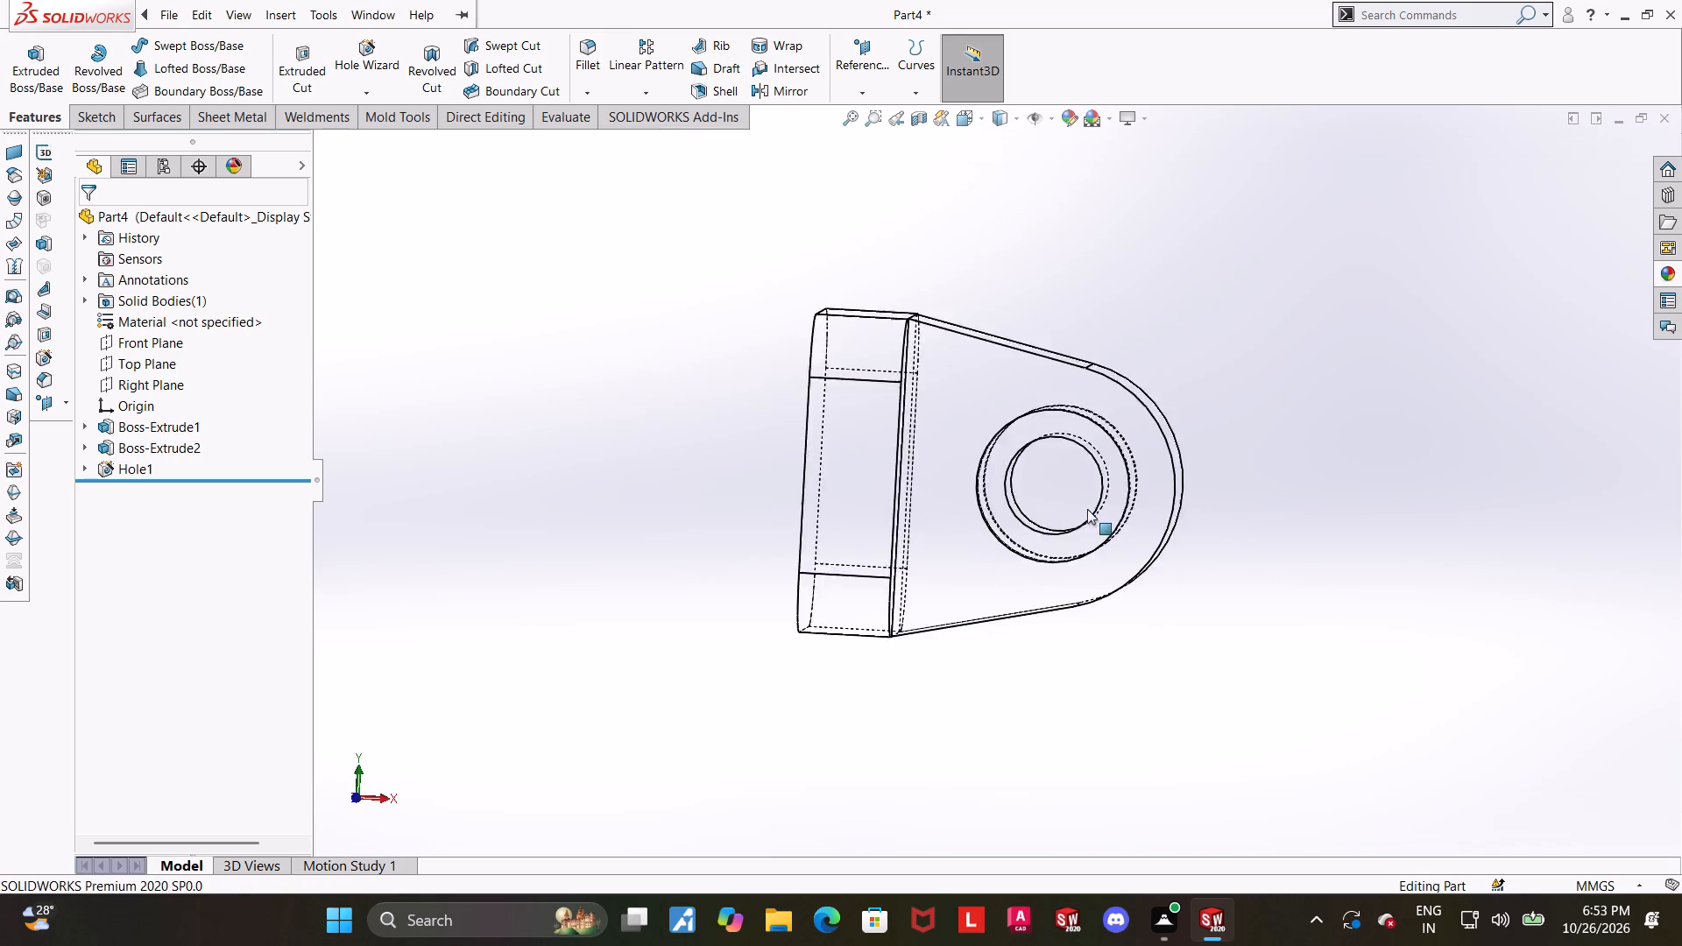
click(999, 118)
click(1000, 142)
scroll(1075, 221, up, 3)
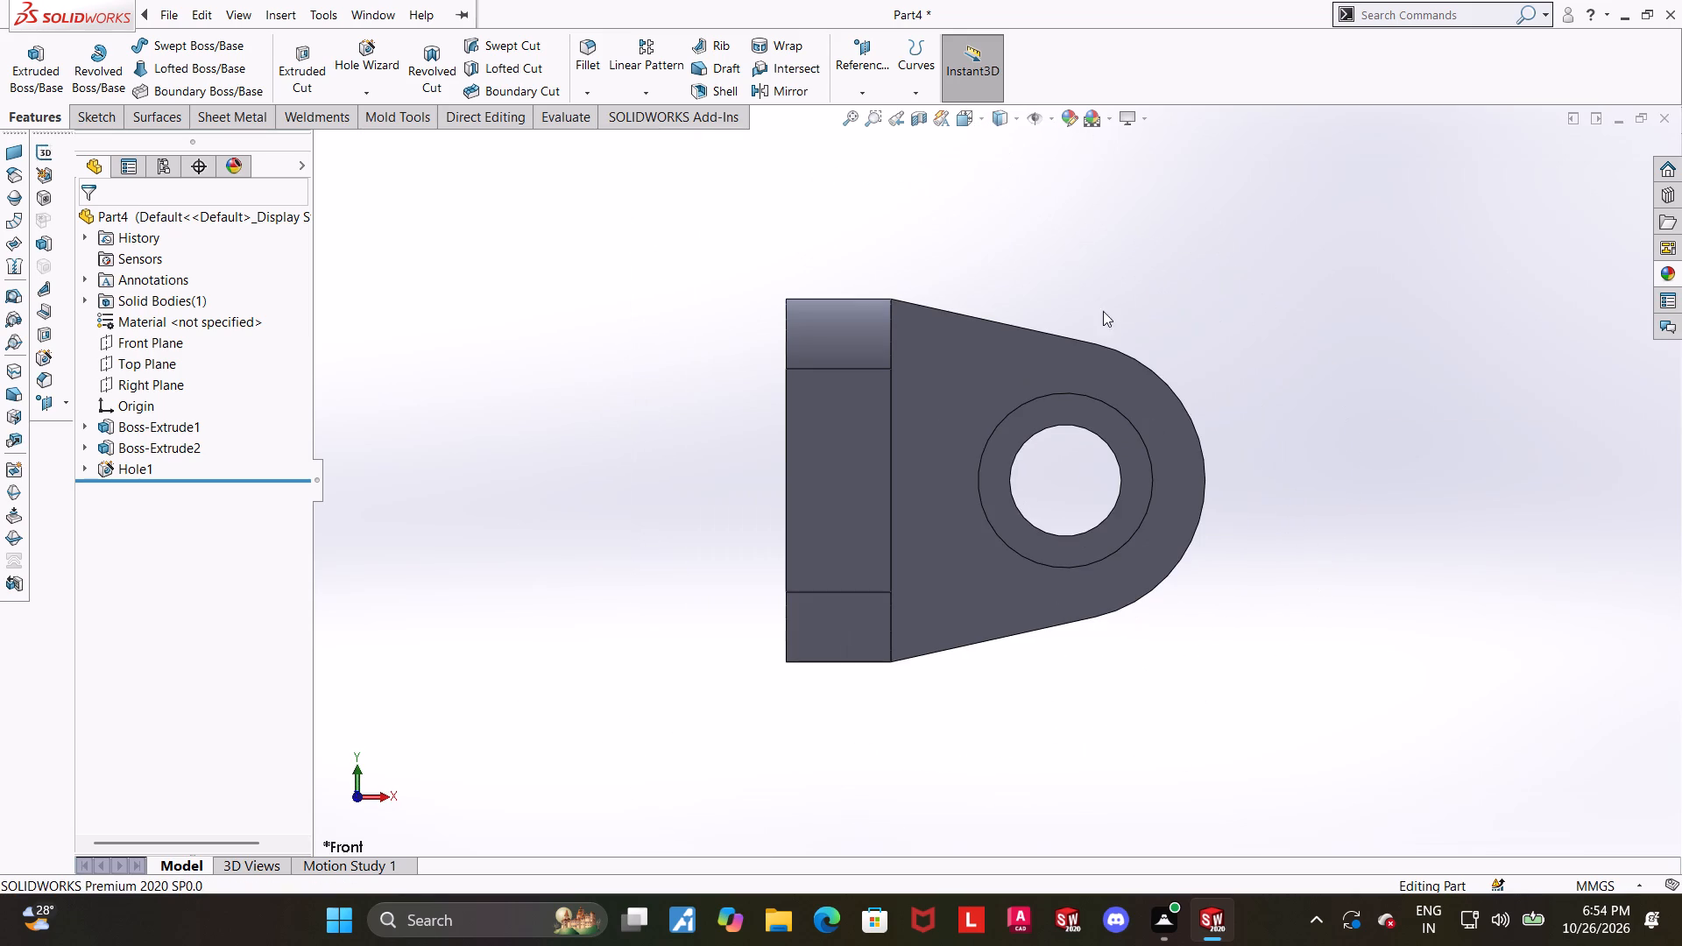
scroll(1113, 338, up, 1)
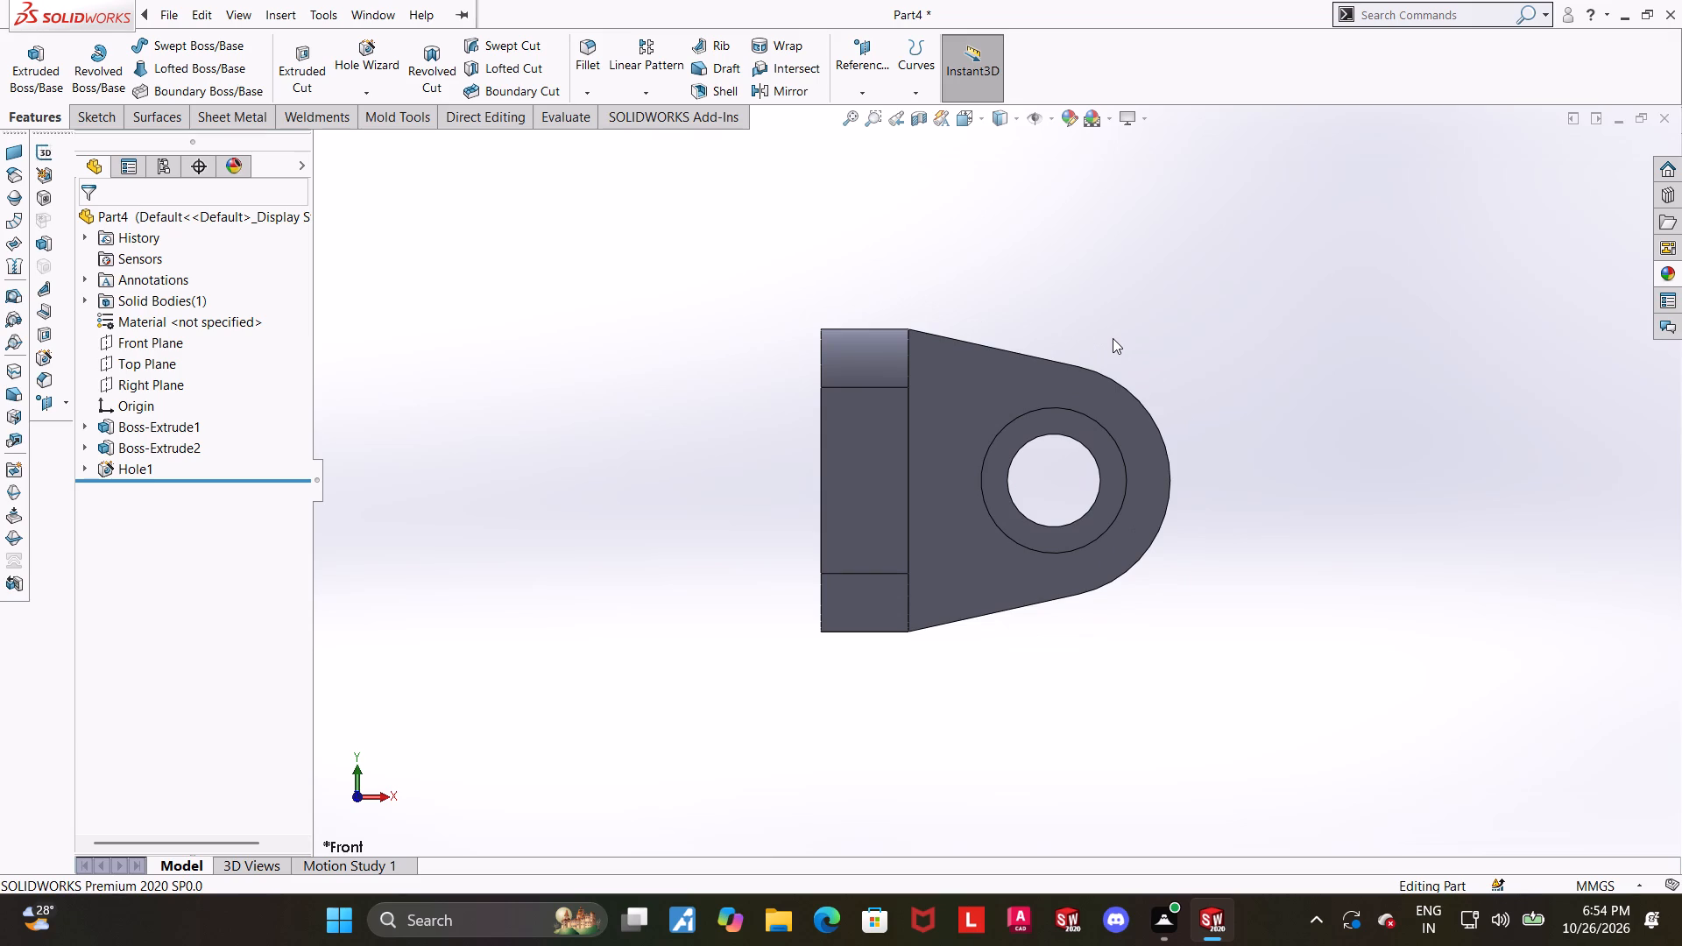
scroll(1130, 334, up, 1)
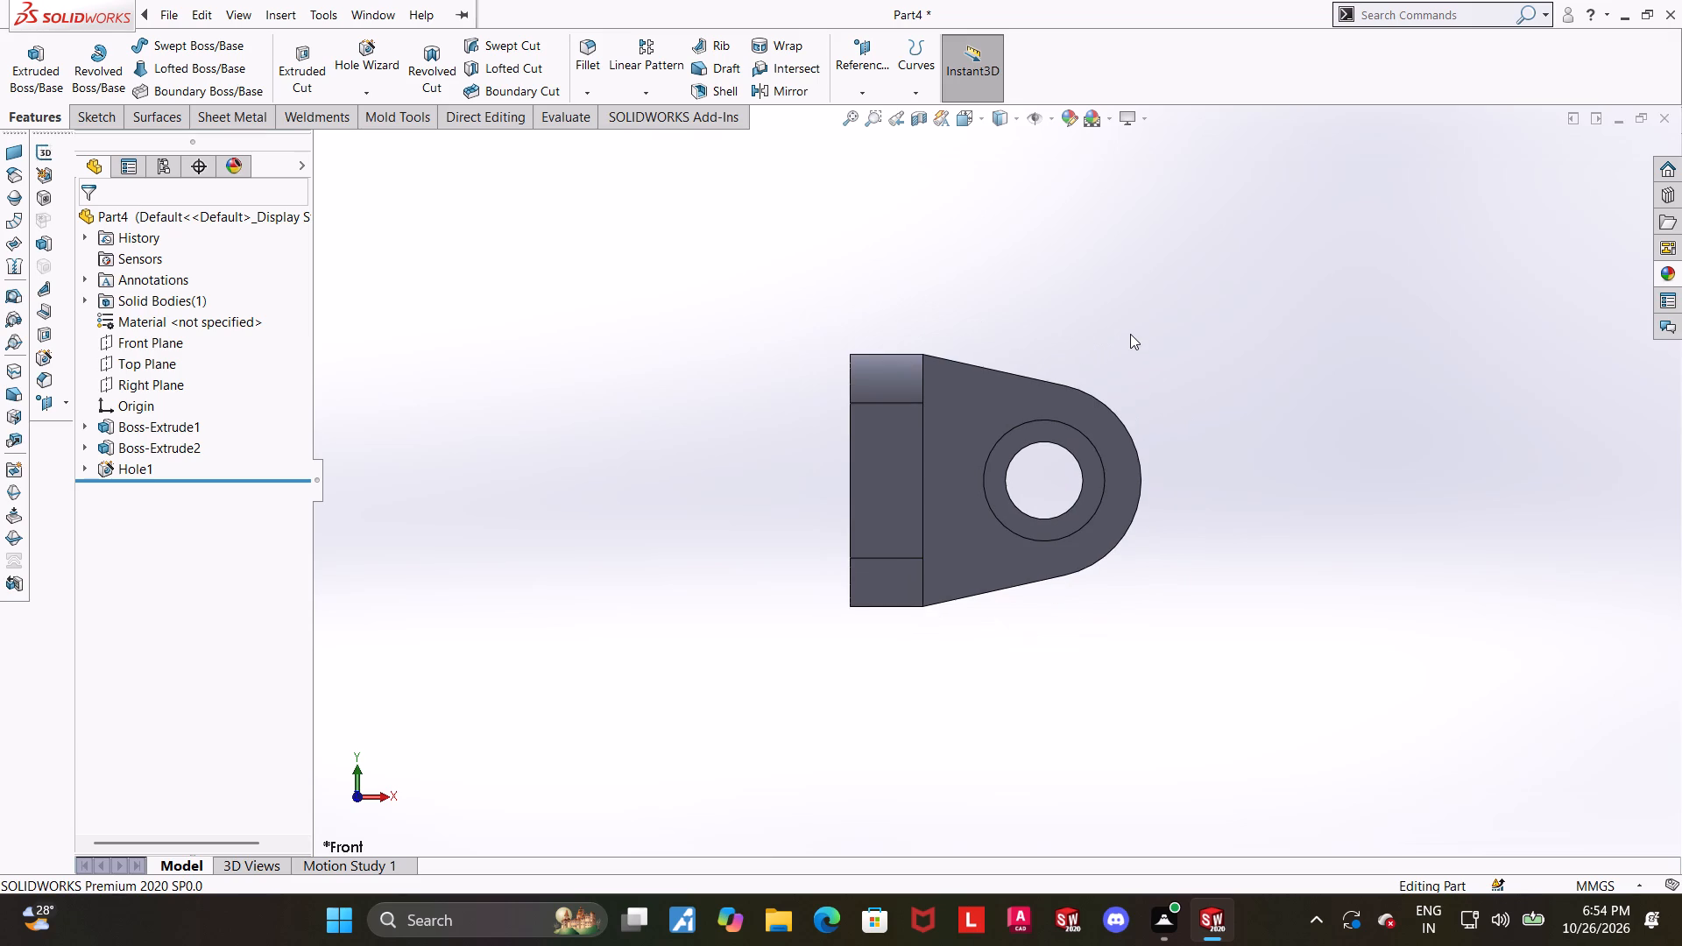
middle_drag(1095, 381, 1042, 399)
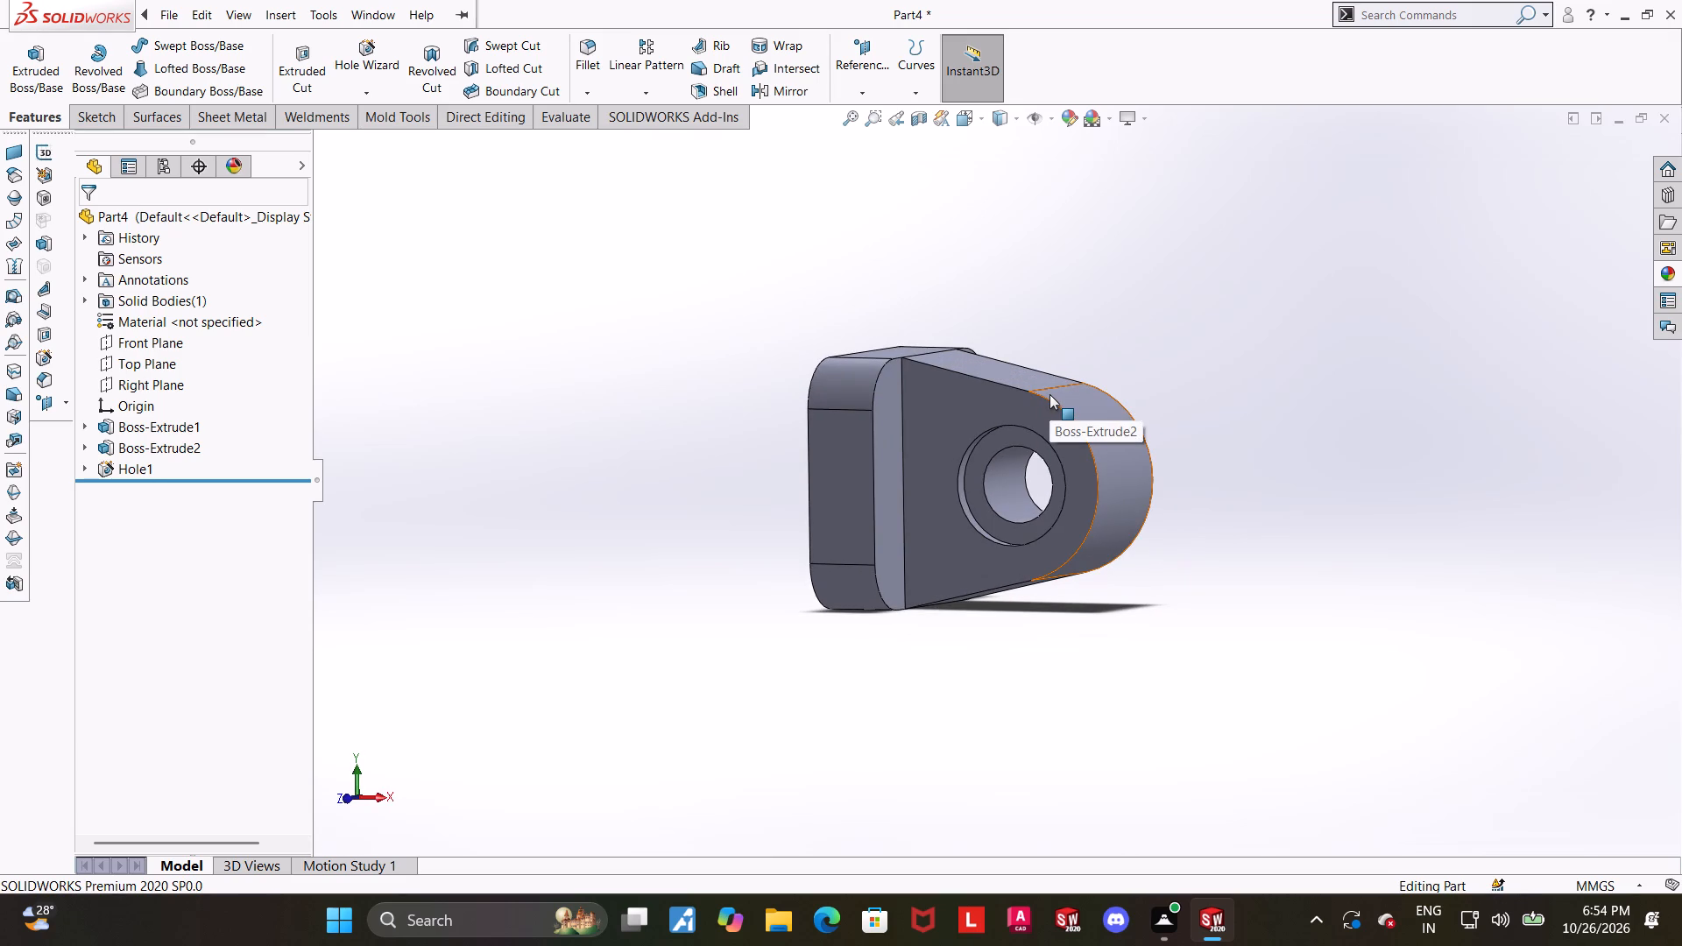
middle_drag(1004, 381, 949, 433)
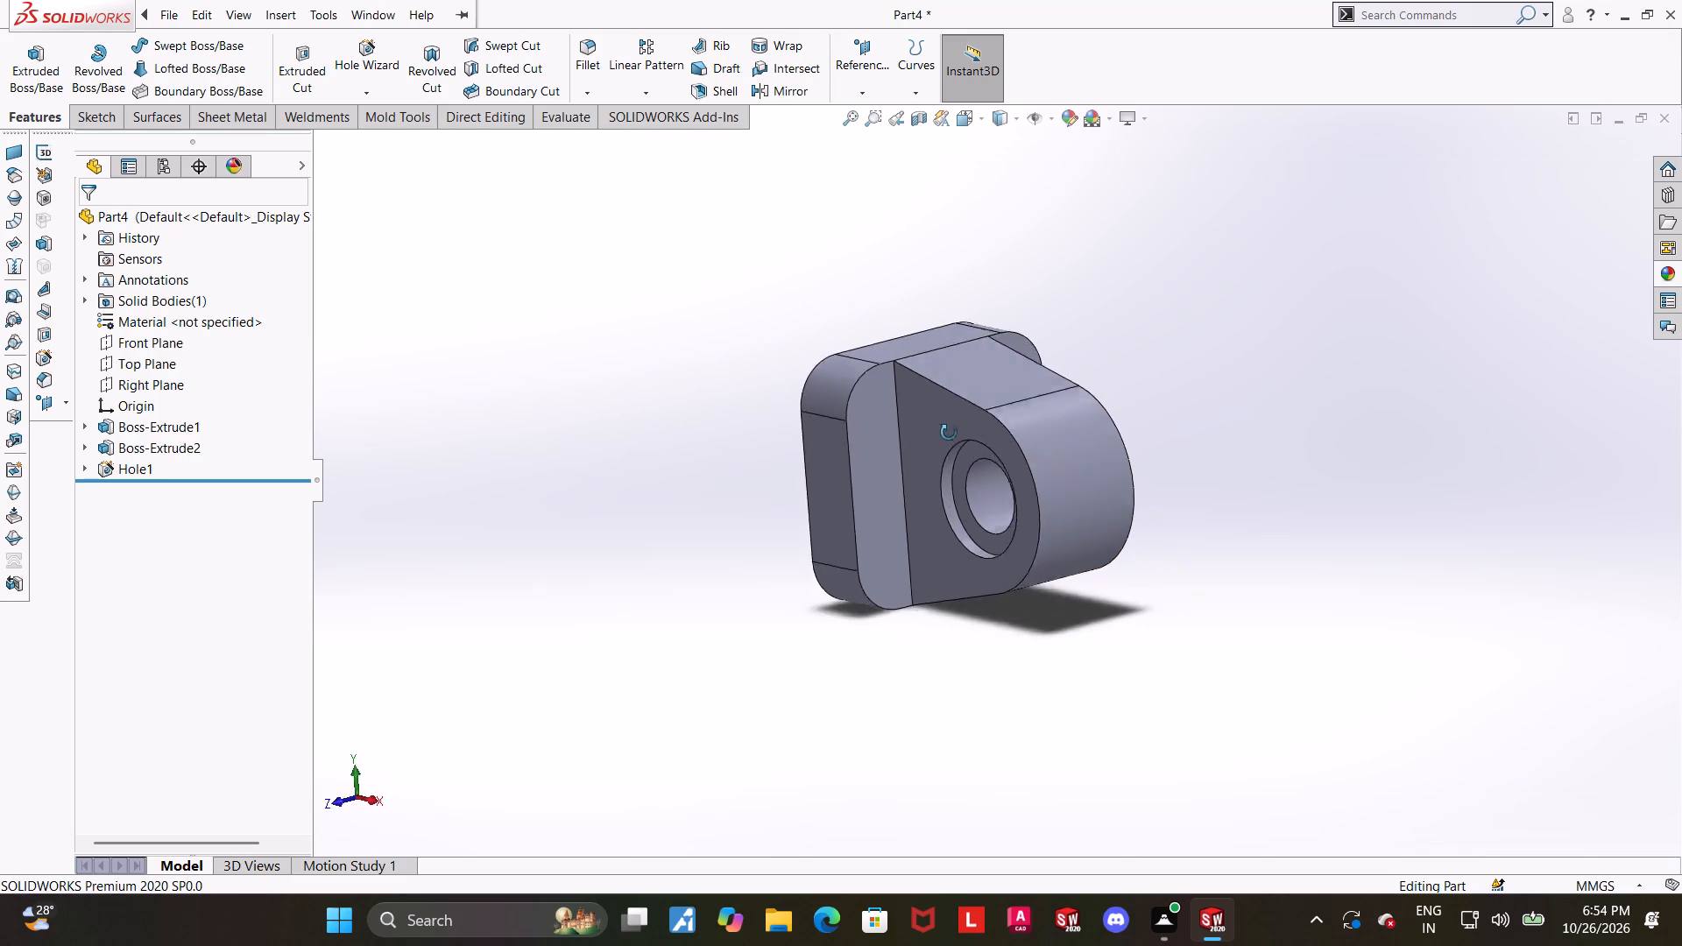
middle_drag(949, 433, 979, 519)
Open a new sketch on the Top Plane and orient the view normal to it.
click(151, 364)
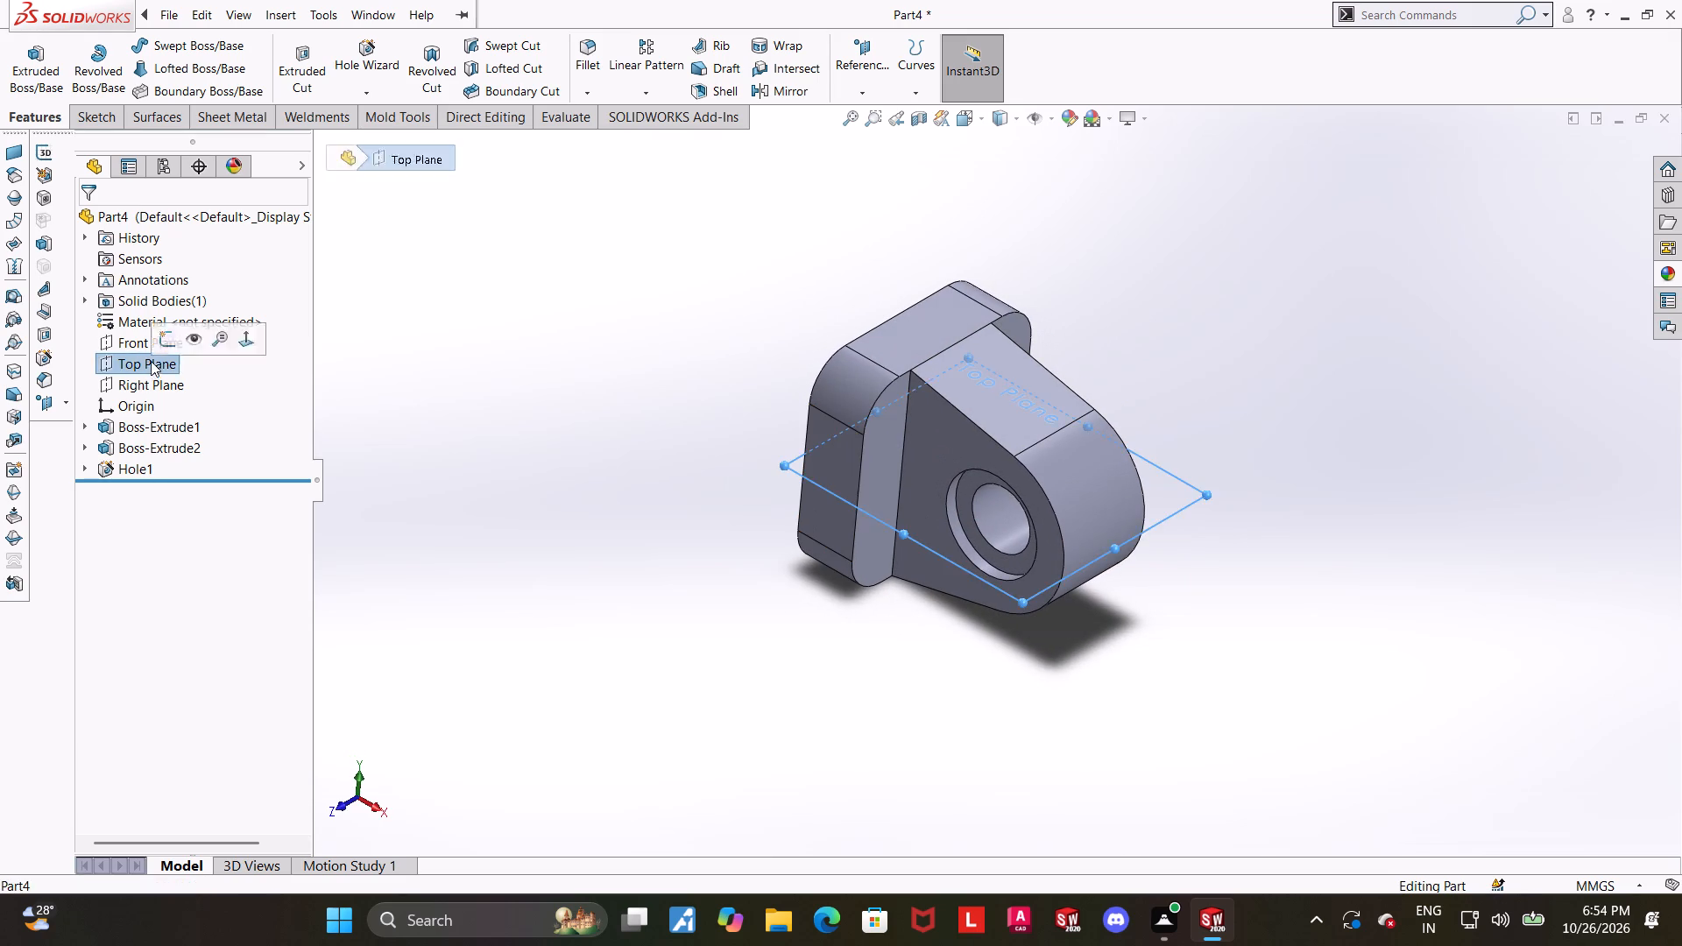
click(159, 347)
click(160, 489)
click(201, 462)
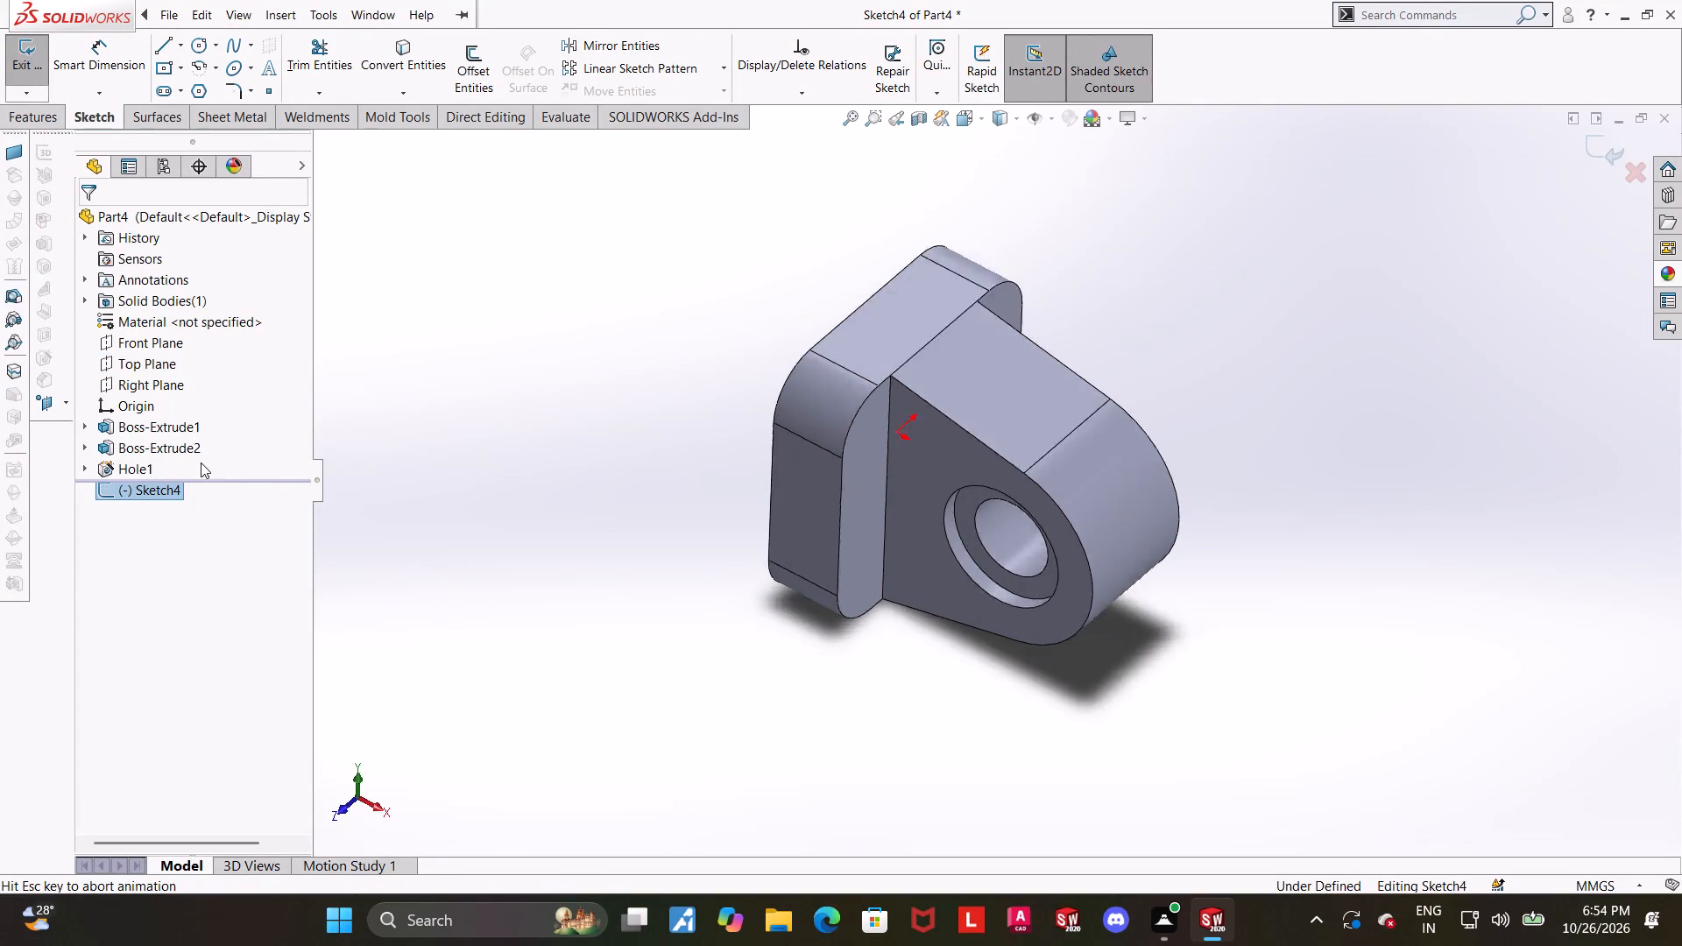
scroll(556, 481, up, 4)
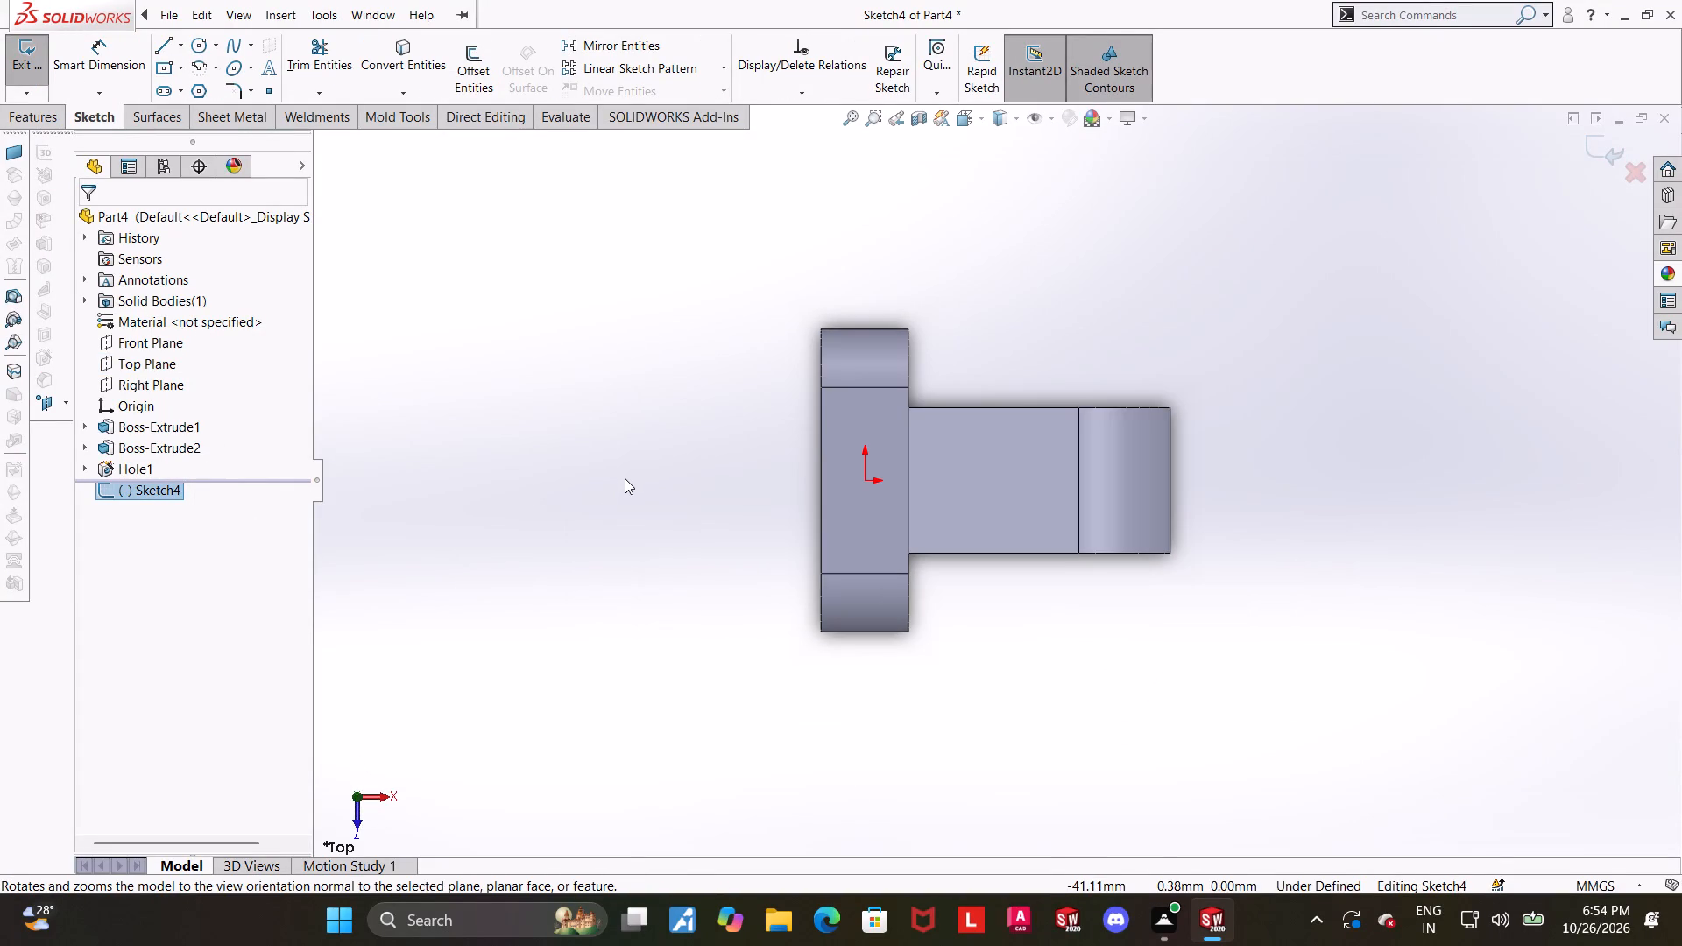
scroll(593, 452, down, 1)
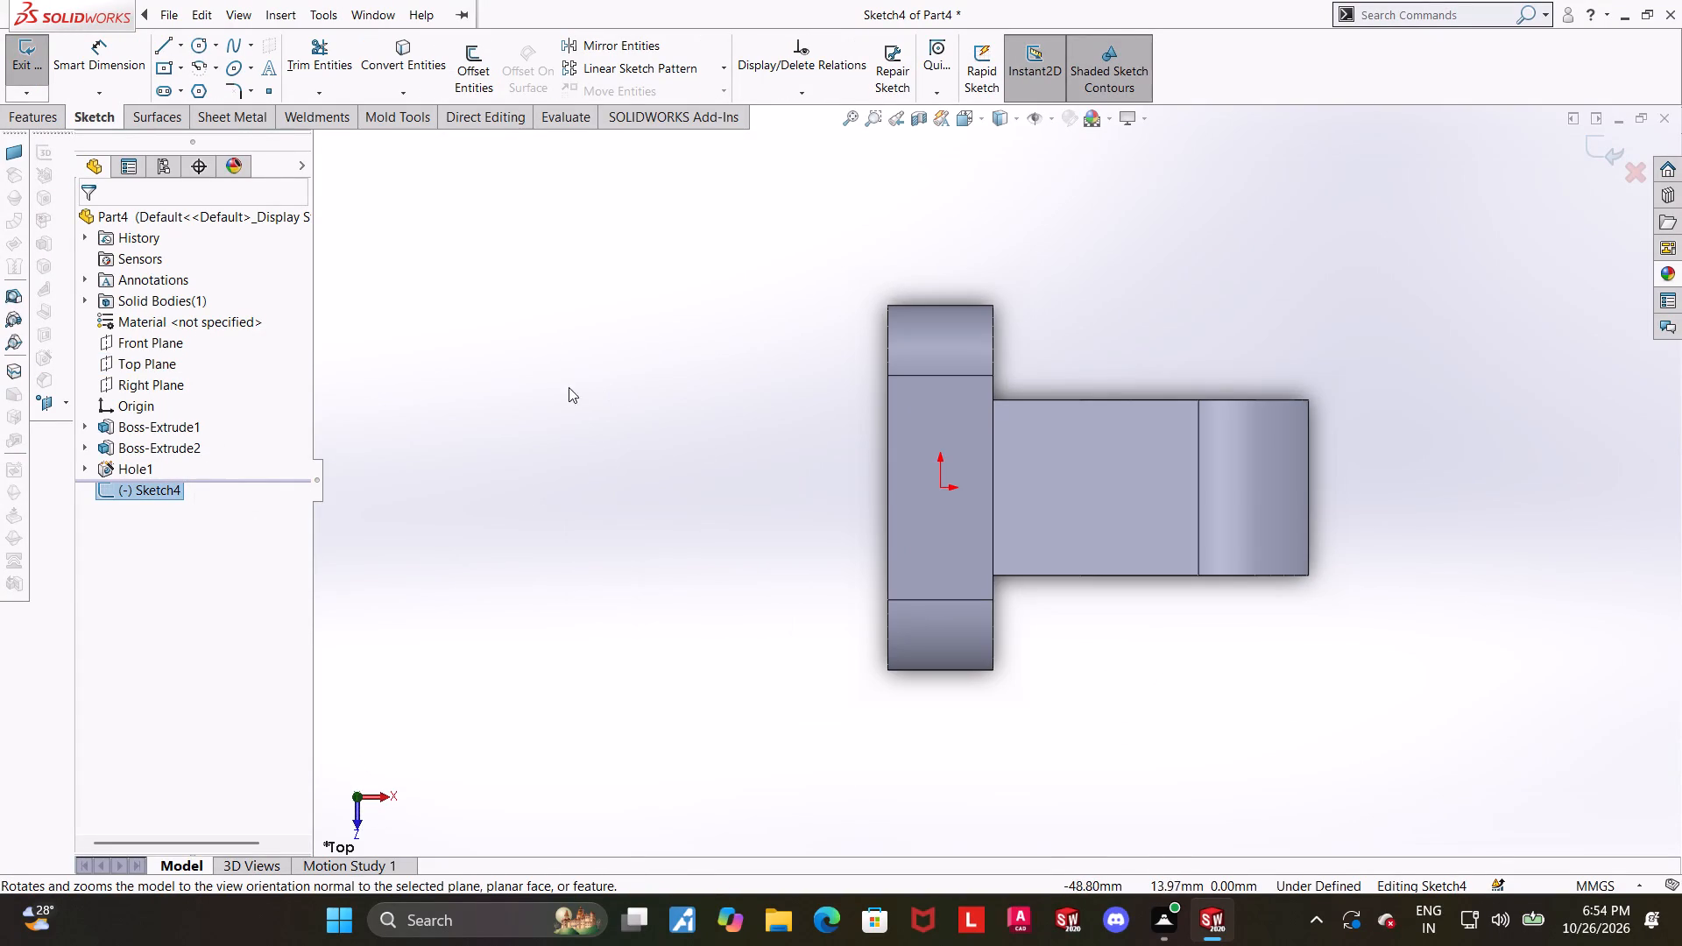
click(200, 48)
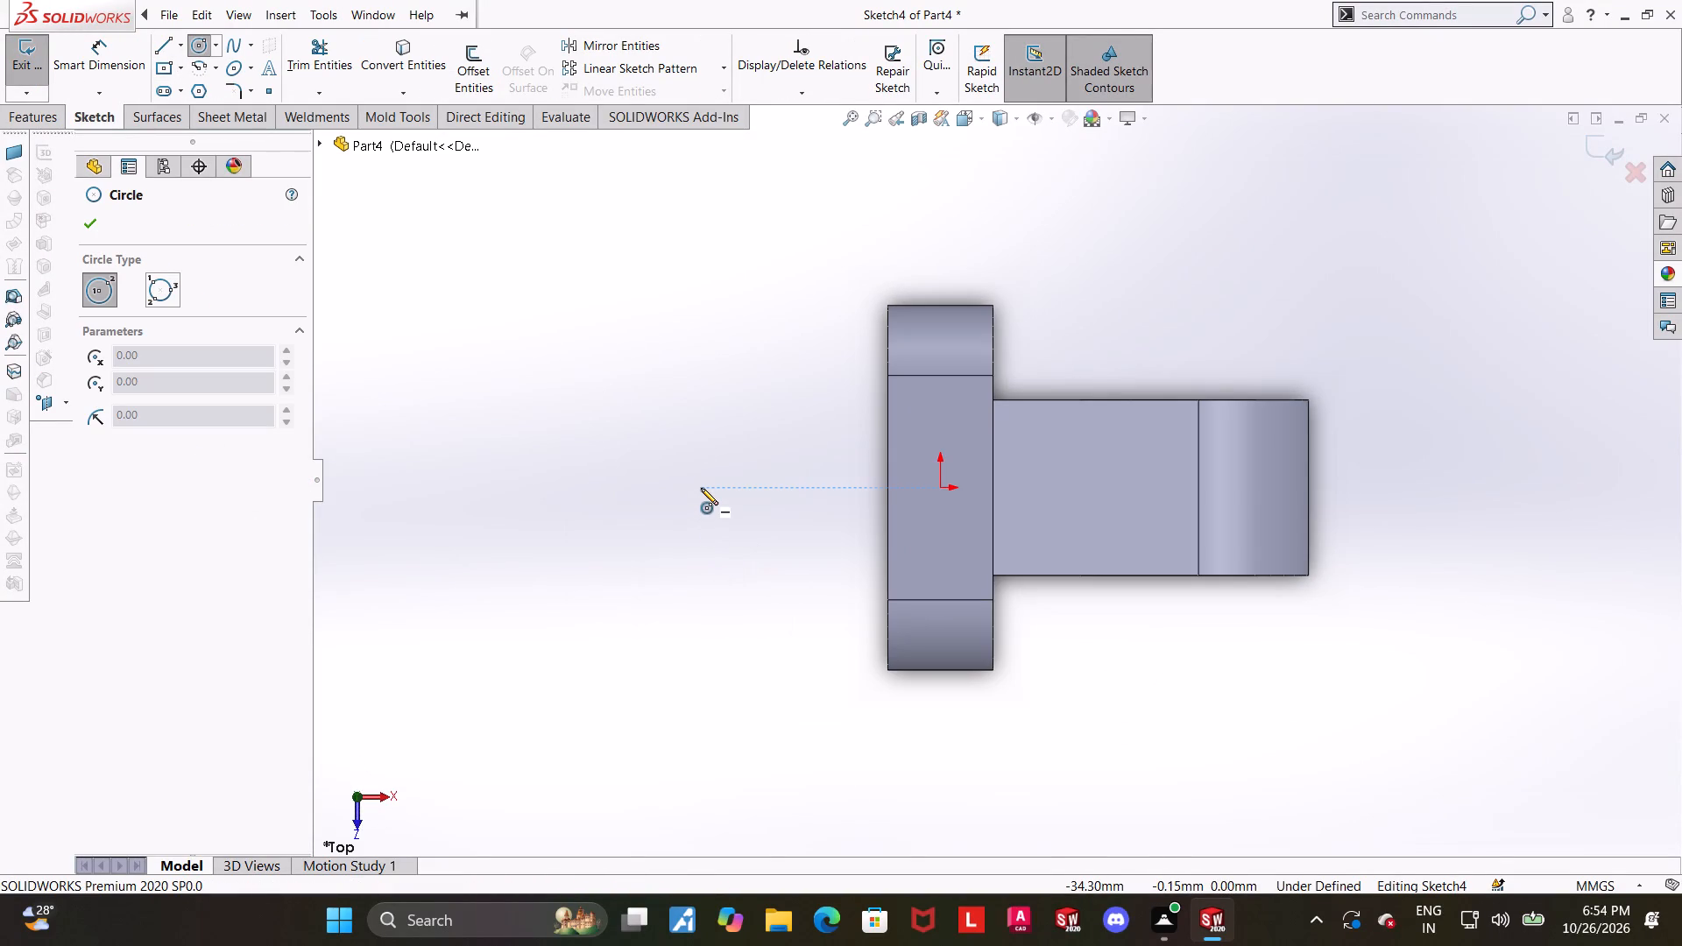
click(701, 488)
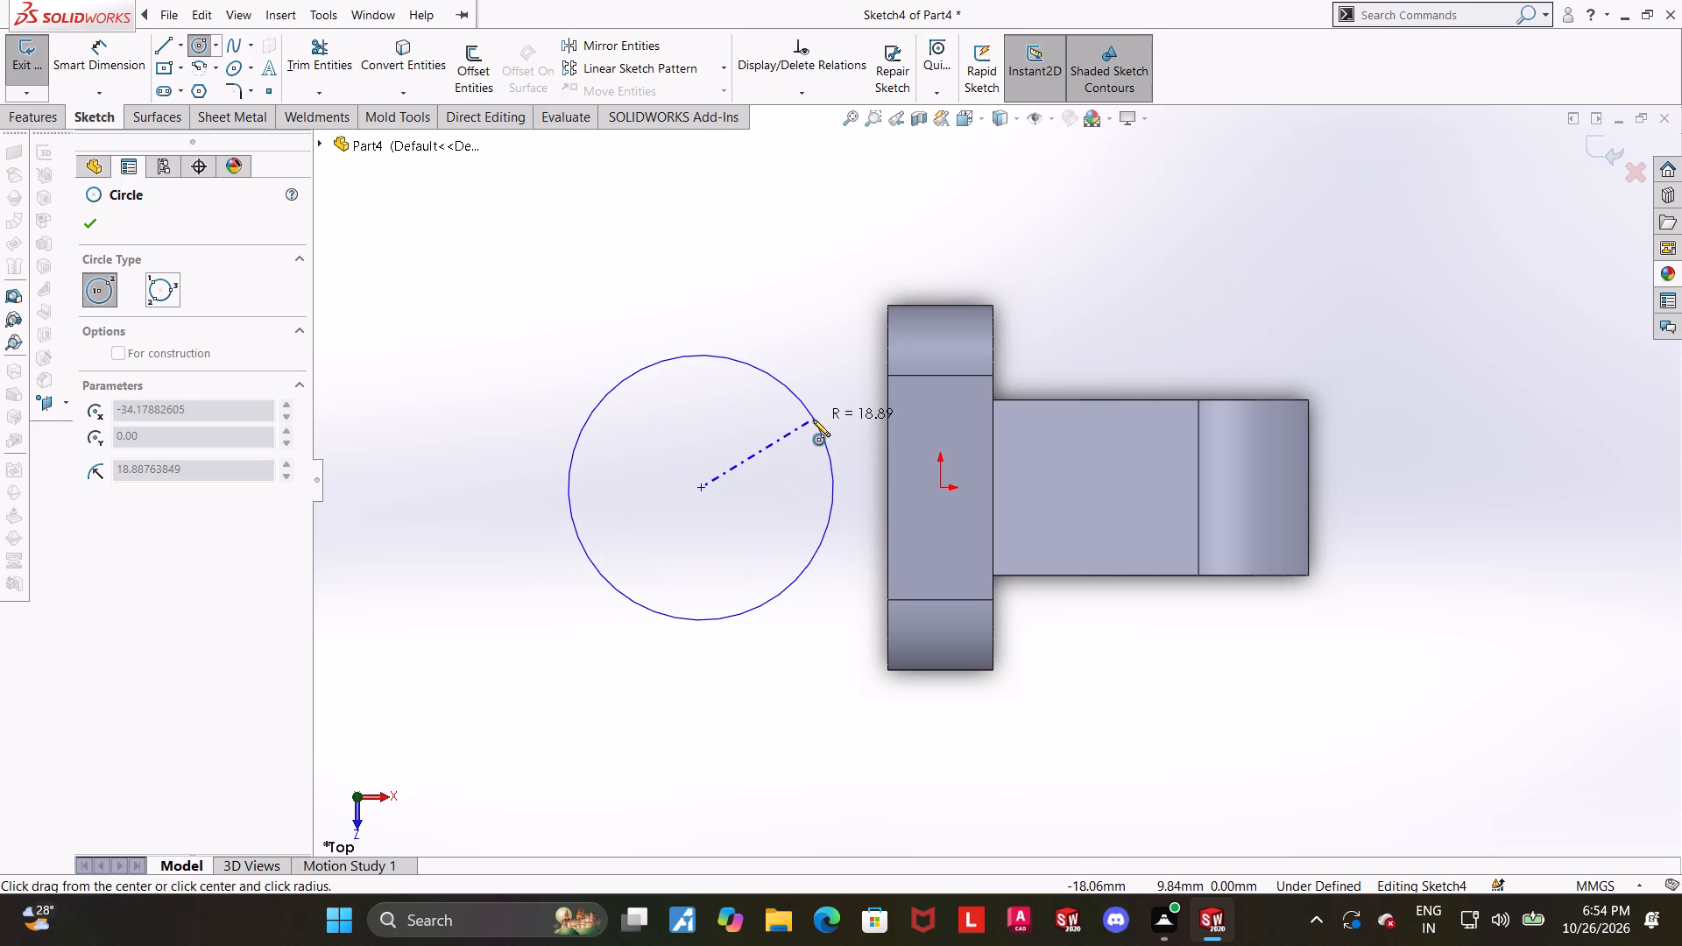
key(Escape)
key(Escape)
Sketch a semicircular centerpoint arc of about 27 mm radius opposite the lug, centred level with the origin and opening toward the block.
click(194, 68)
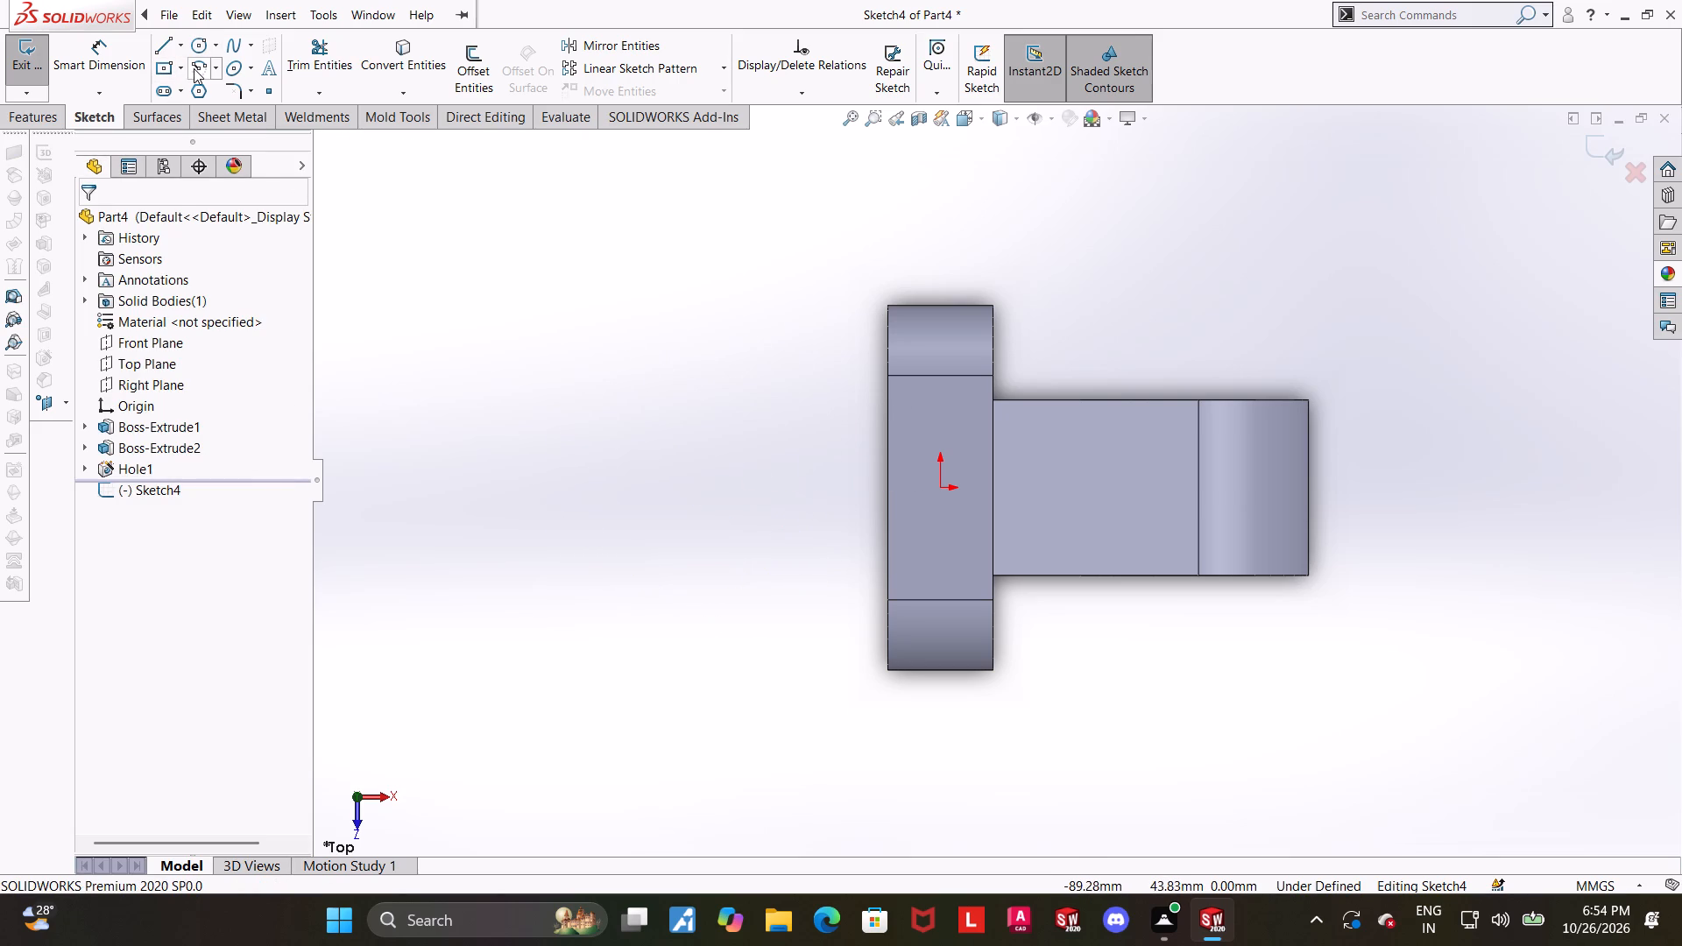
click(684, 491)
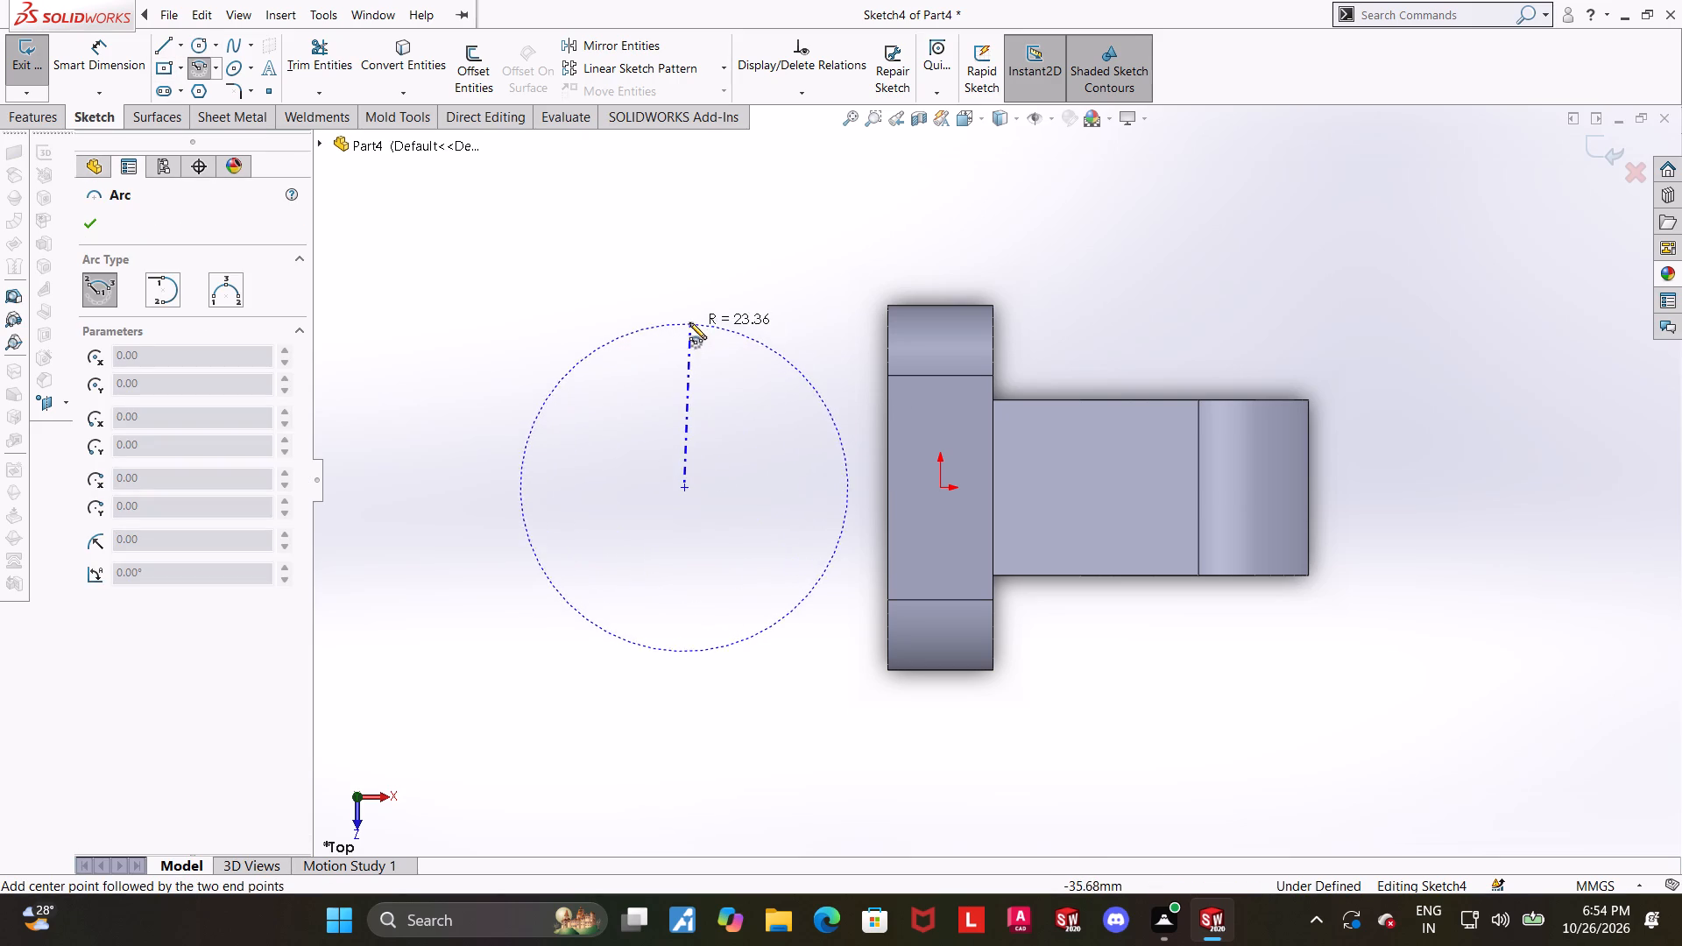
click(686, 300)
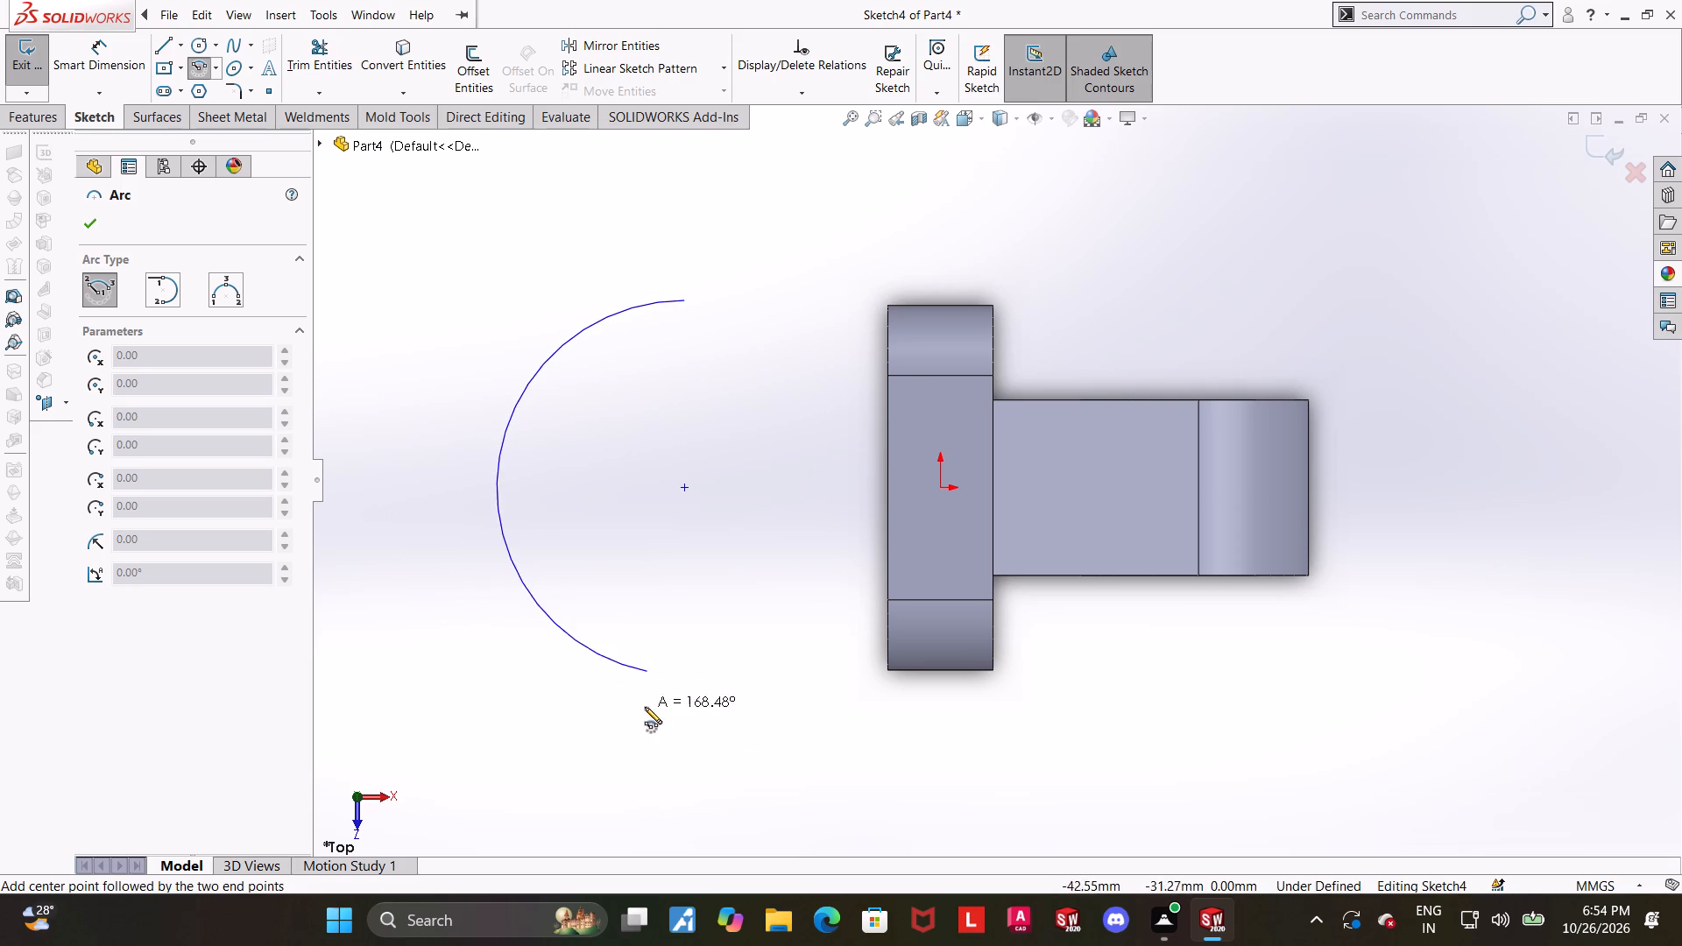
click(686, 675)
key(Escape)
key(Escape)
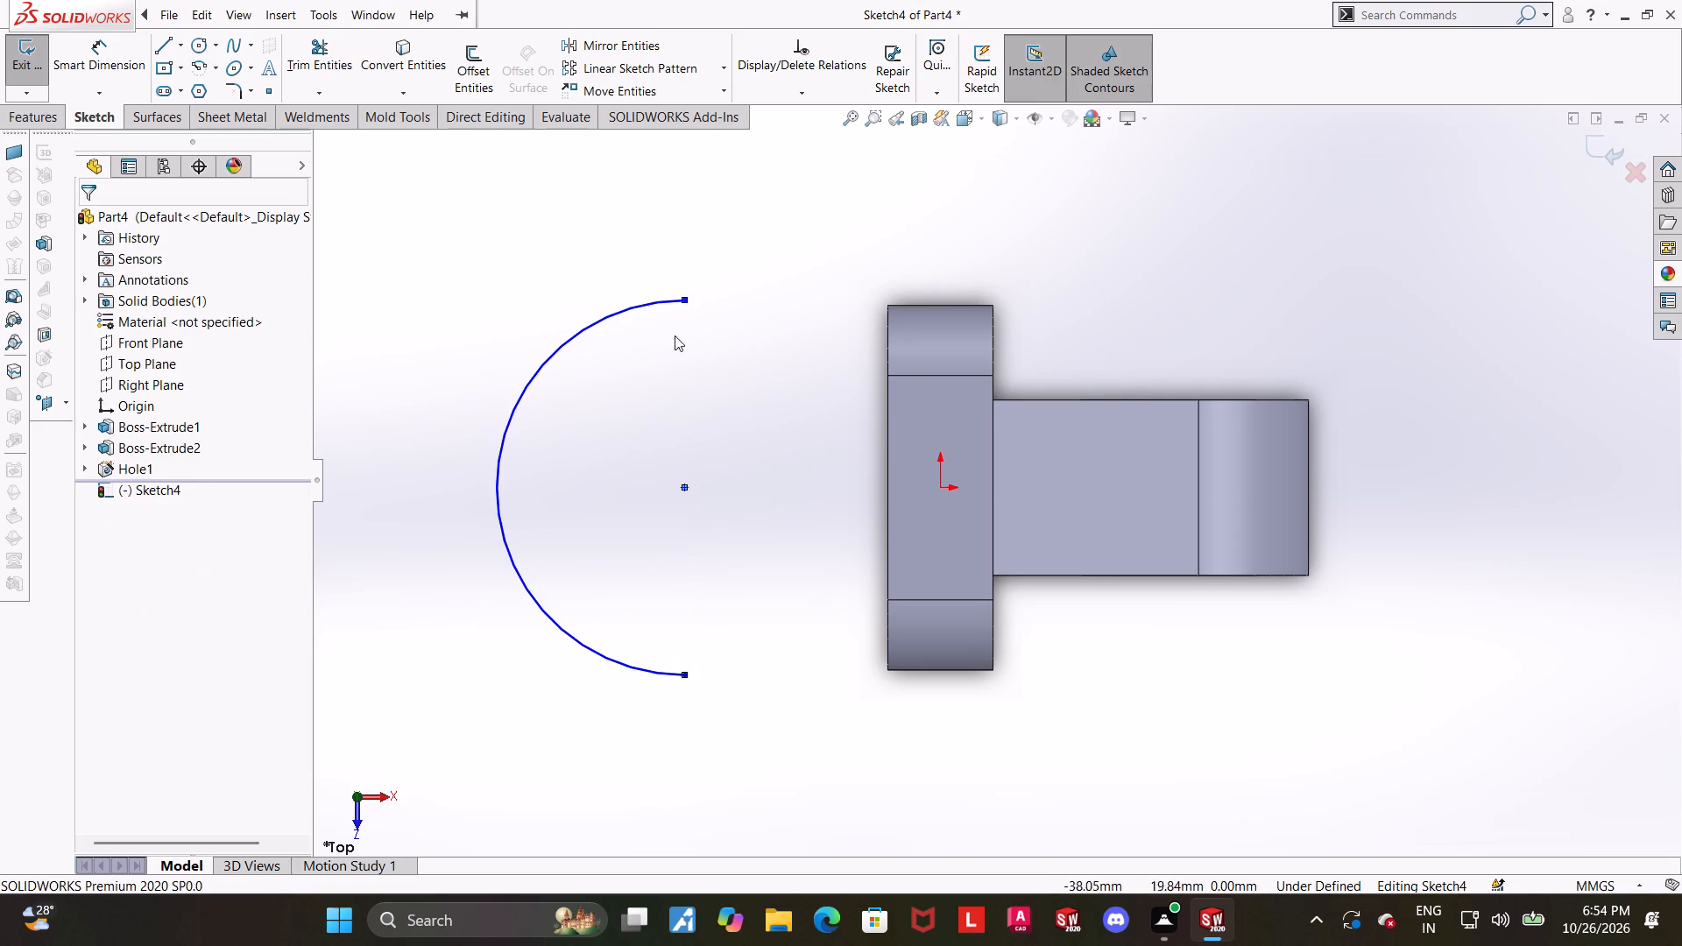
Add a Vertical relation between the arc's centre point and its two endpoints.
click(689, 300)
ctrl+click(687, 491)
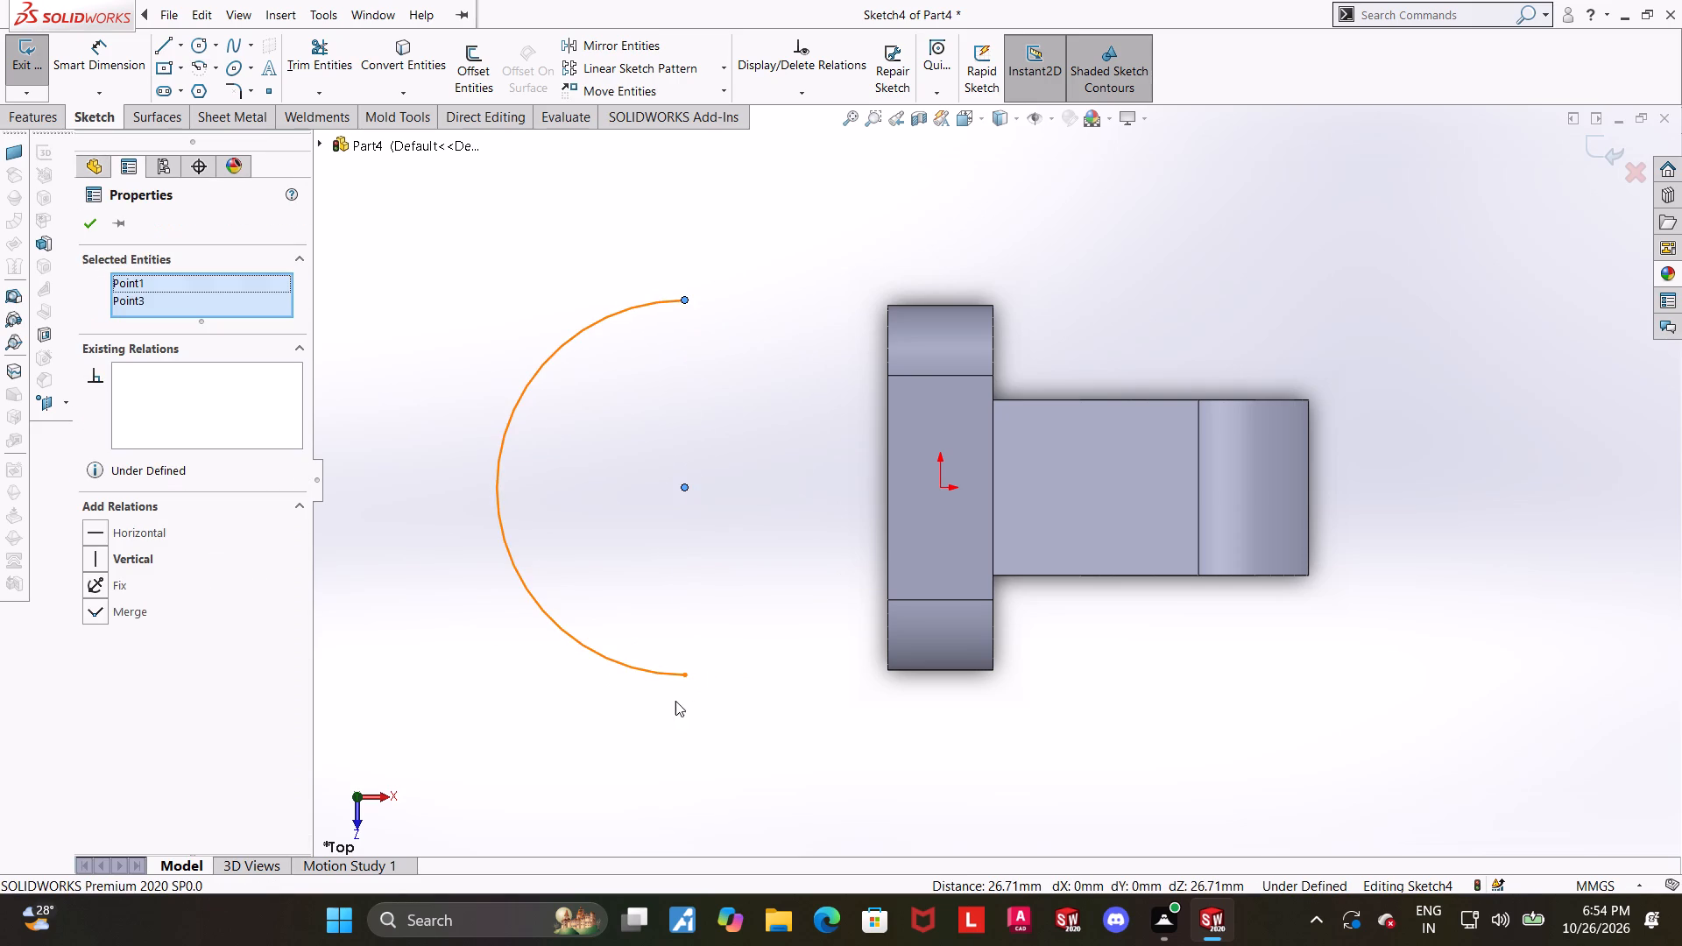
ctrl+click(684, 678)
click(97, 569)
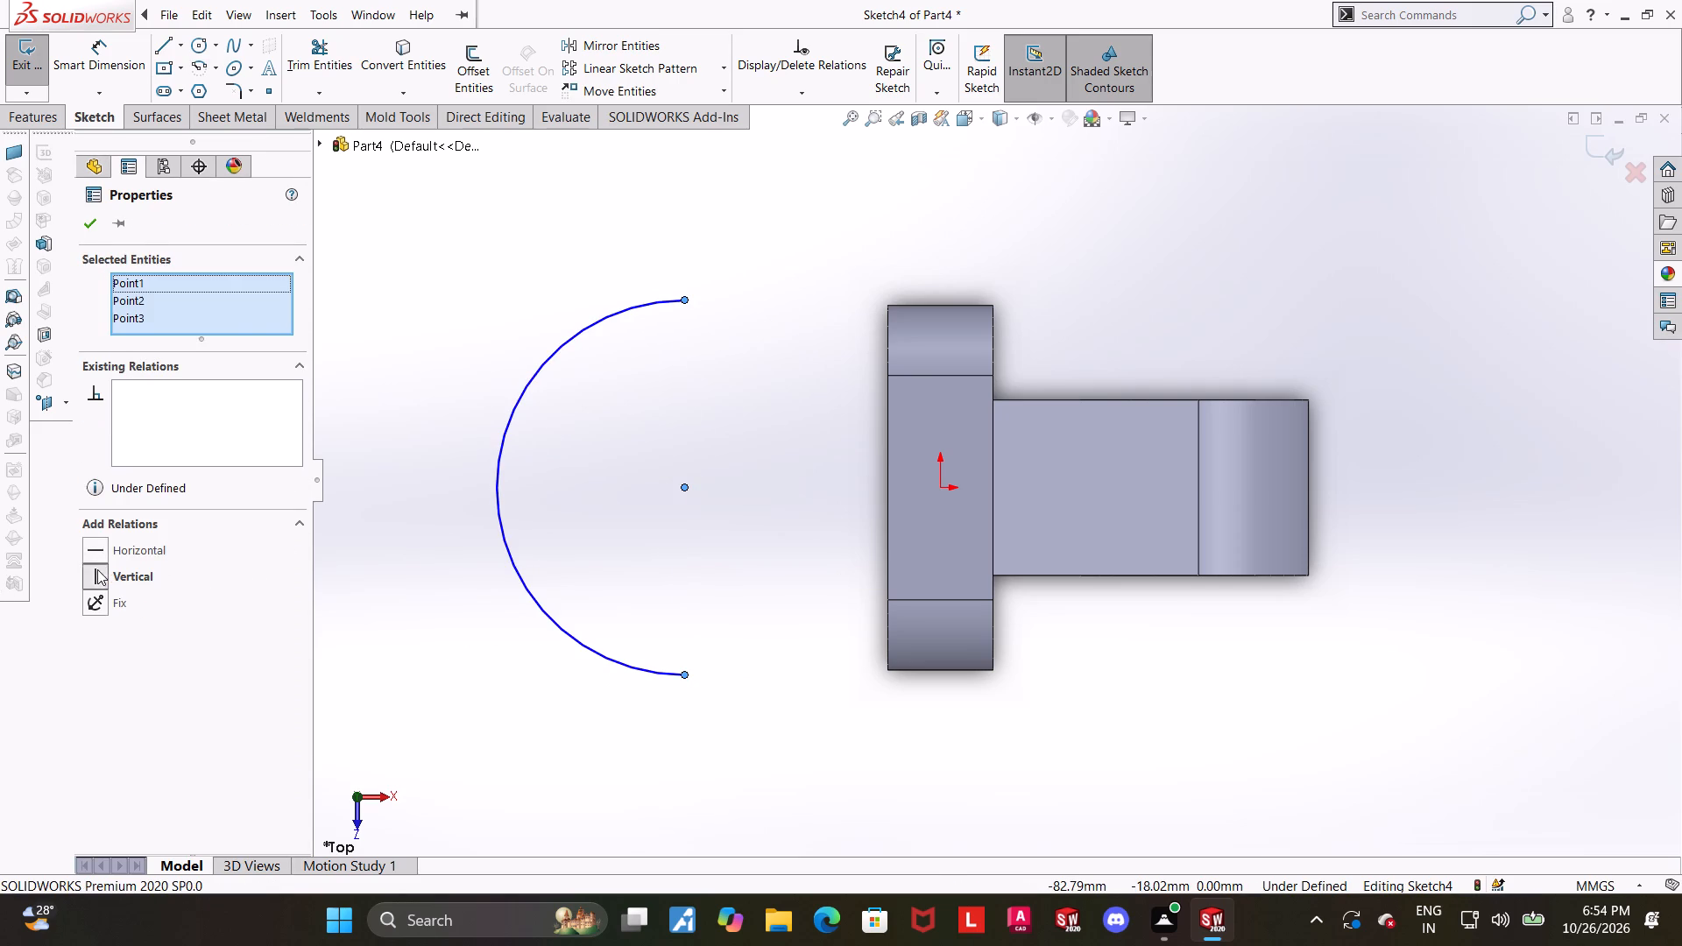
click(562, 660)
Sketch a horizontal line about 28 mm long from the arc's upper endpoint toward the block and make it collinear with the block's upper edge.
click(173, 41)
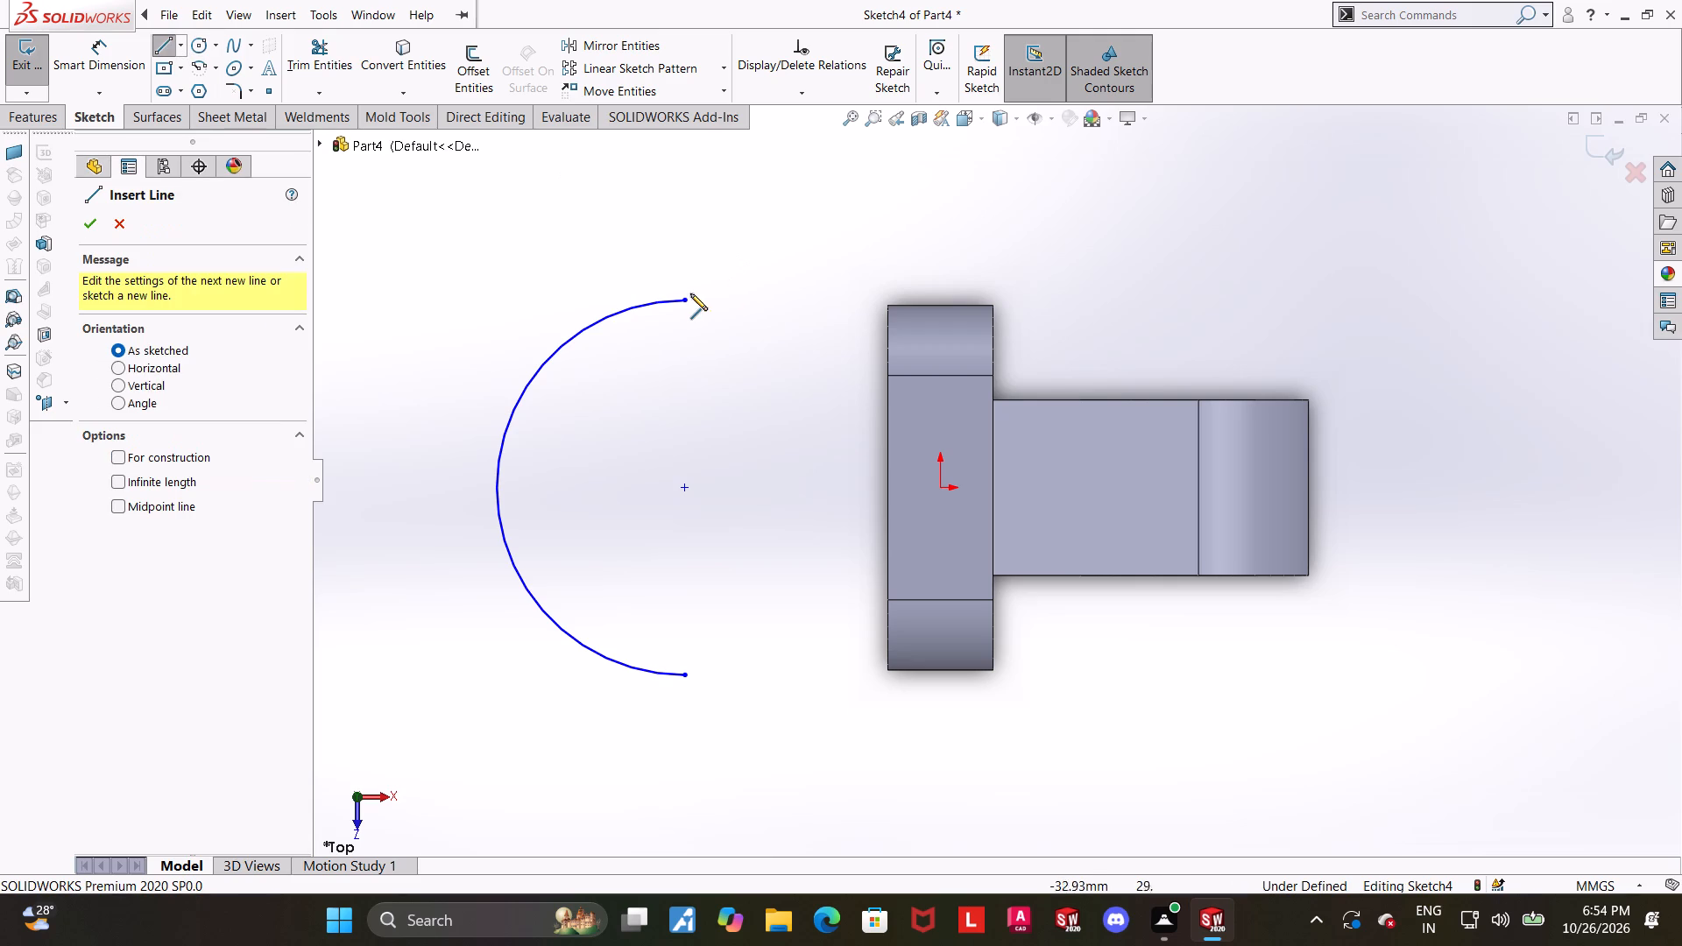
click(685, 297)
click(880, 299)
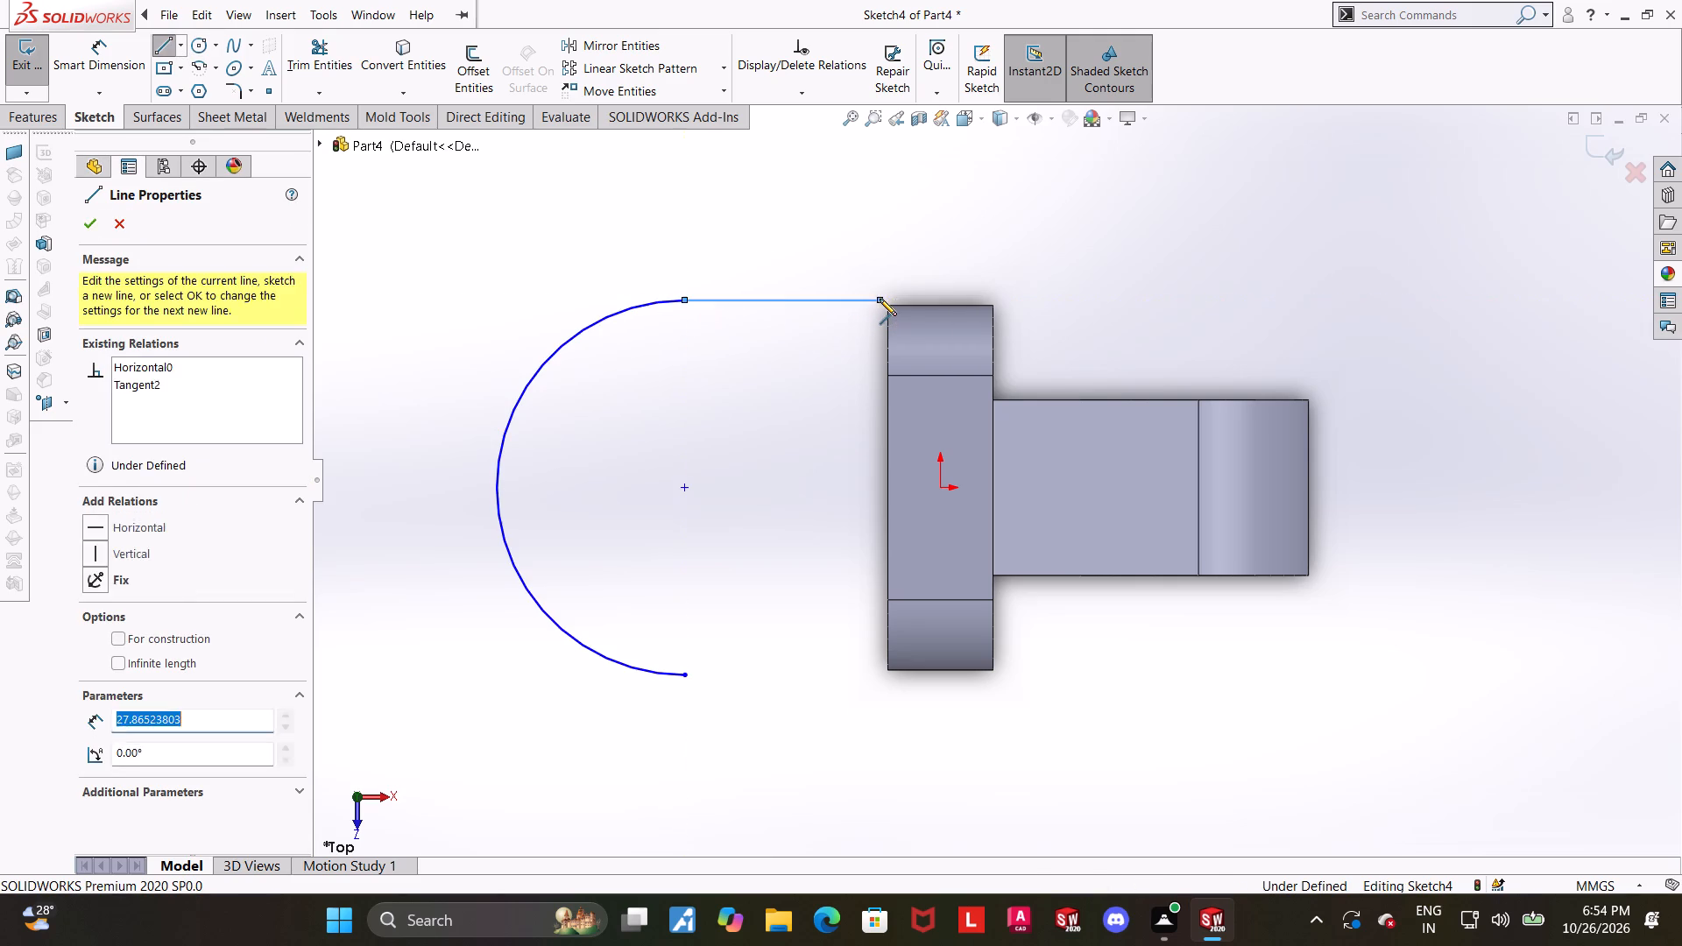
key(Escape)
key(Escape)
click(898, 305)
ctrl+click(866, 300)
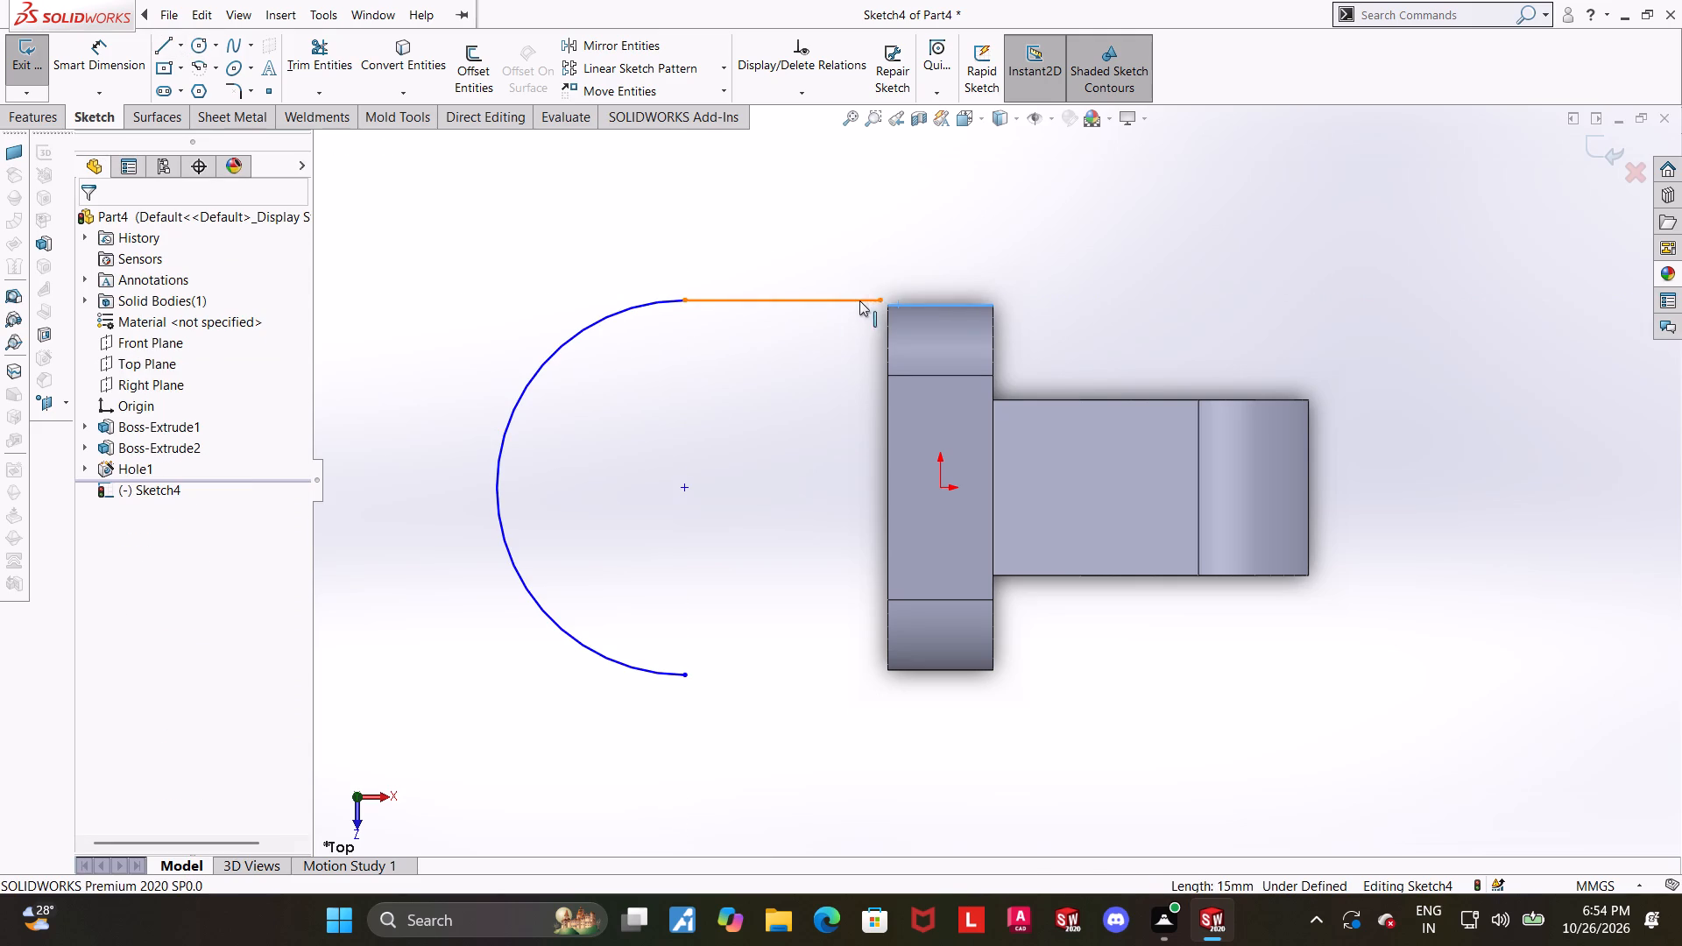
click(97, 526)
click(770, 575)
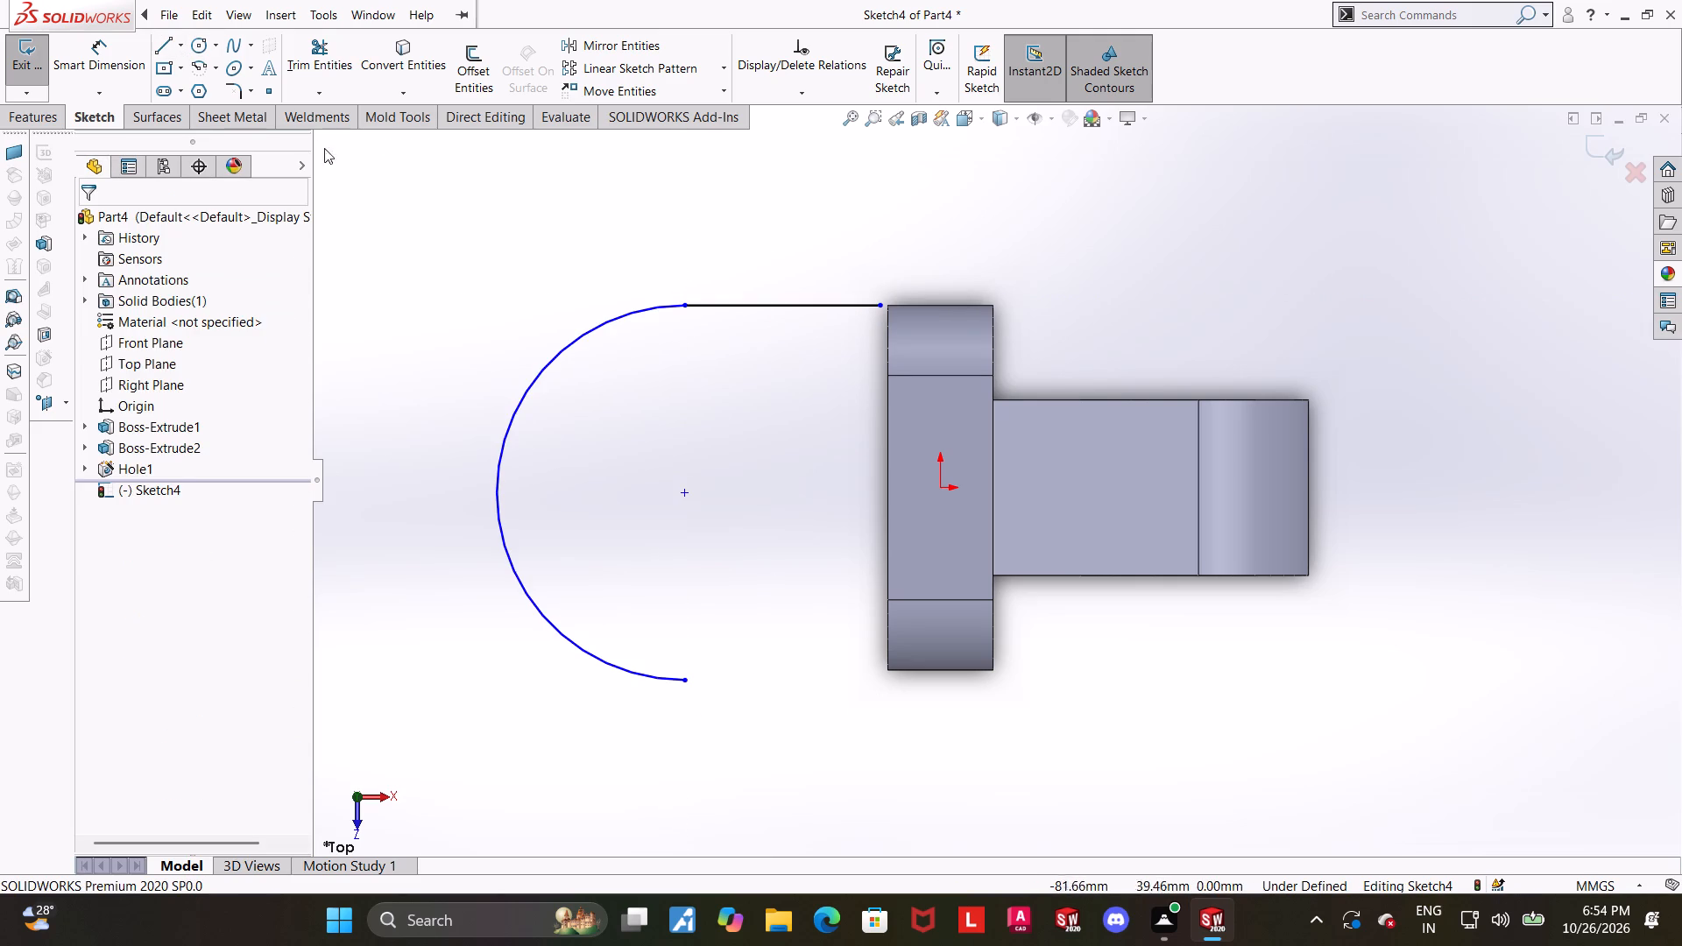
Sketch a horizontal line from the arc's lower endpoint toward the block and make it collinear with the block's lower edge.
click(159, 45)
drag(687, 681, 695, 680)
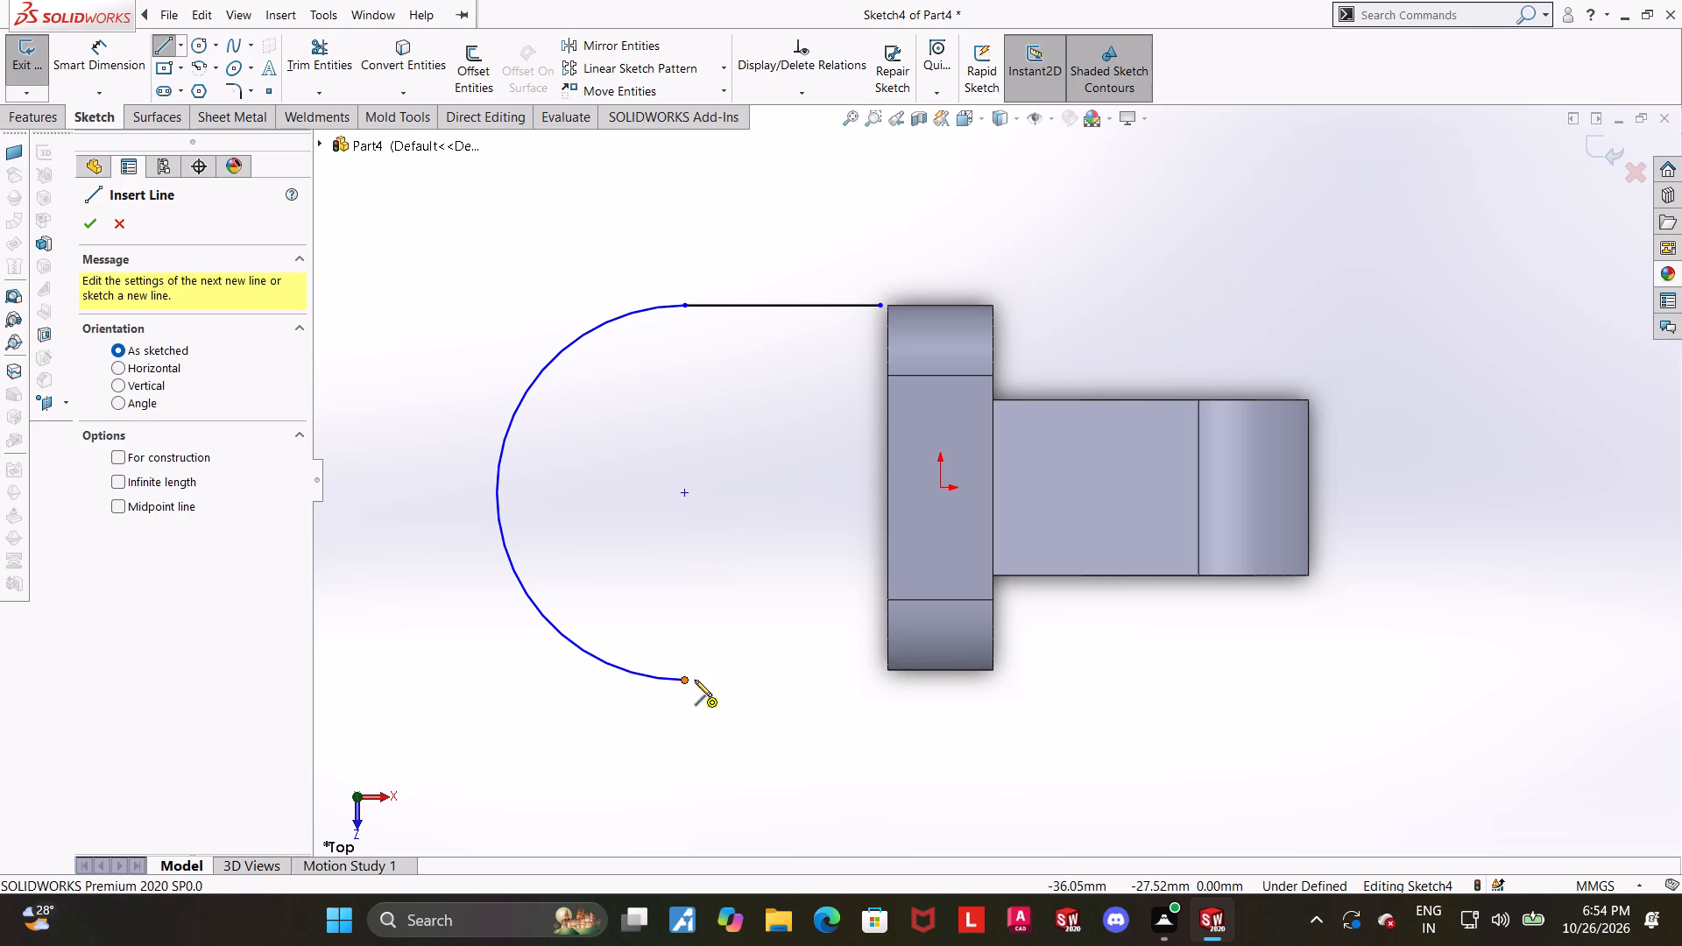
drag(695, 680, 707, 677)
click(854, 675)
key(Escape)
click(948, 672)
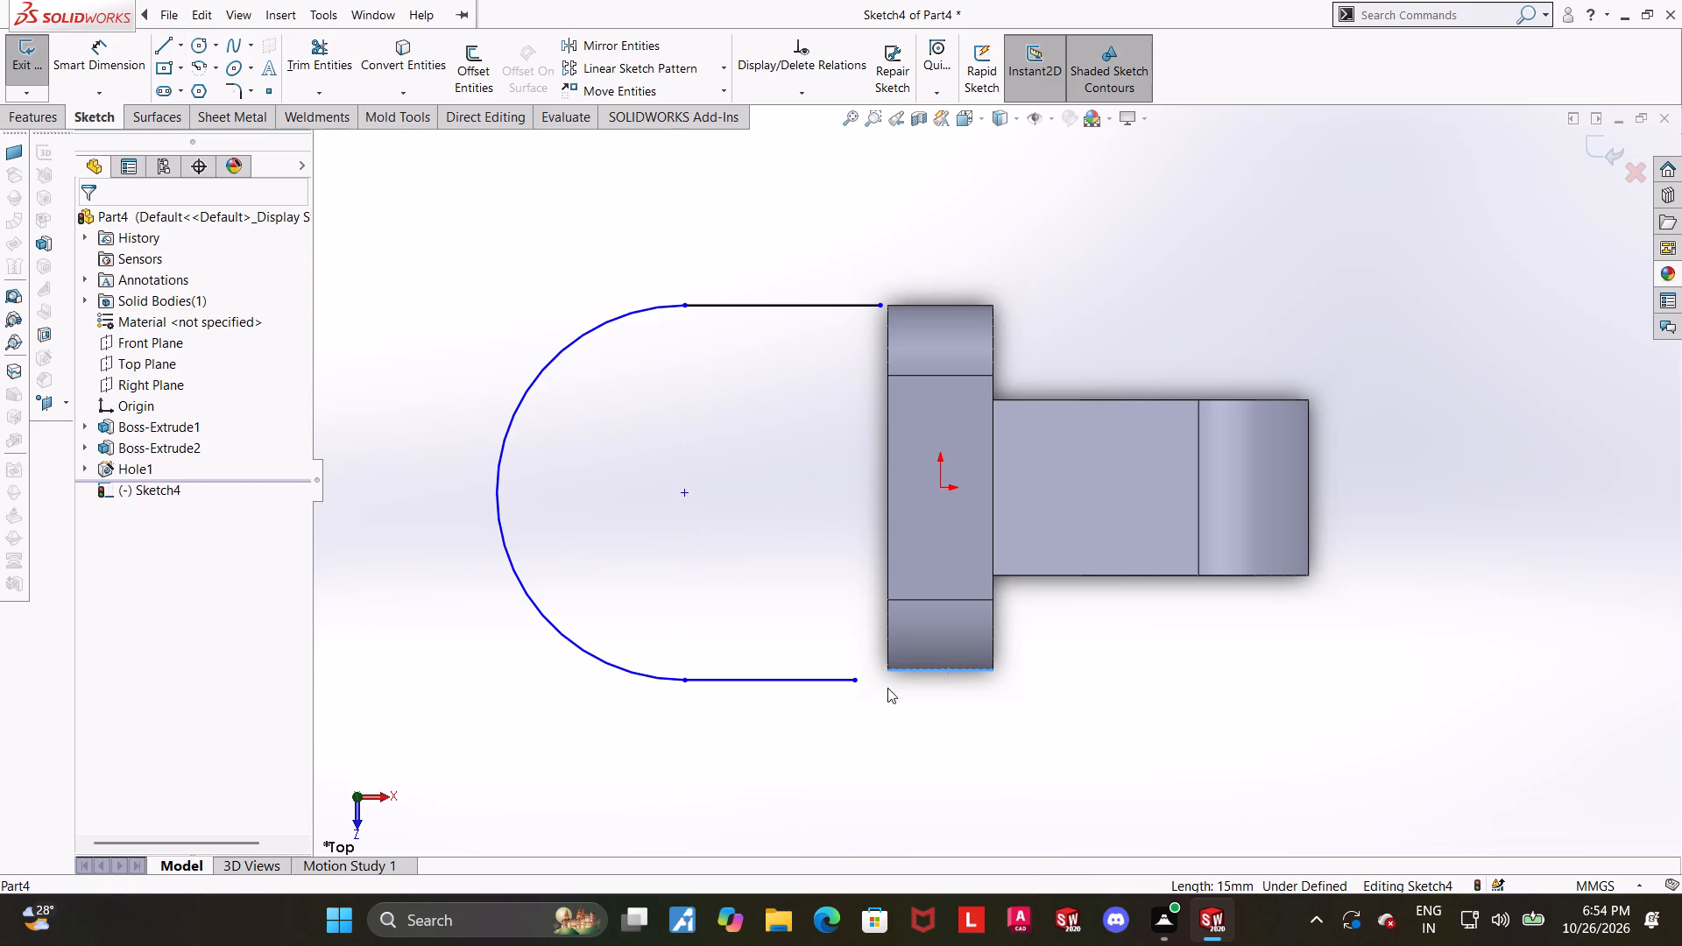
ctrl+click(787, 685)
click(89, 523)
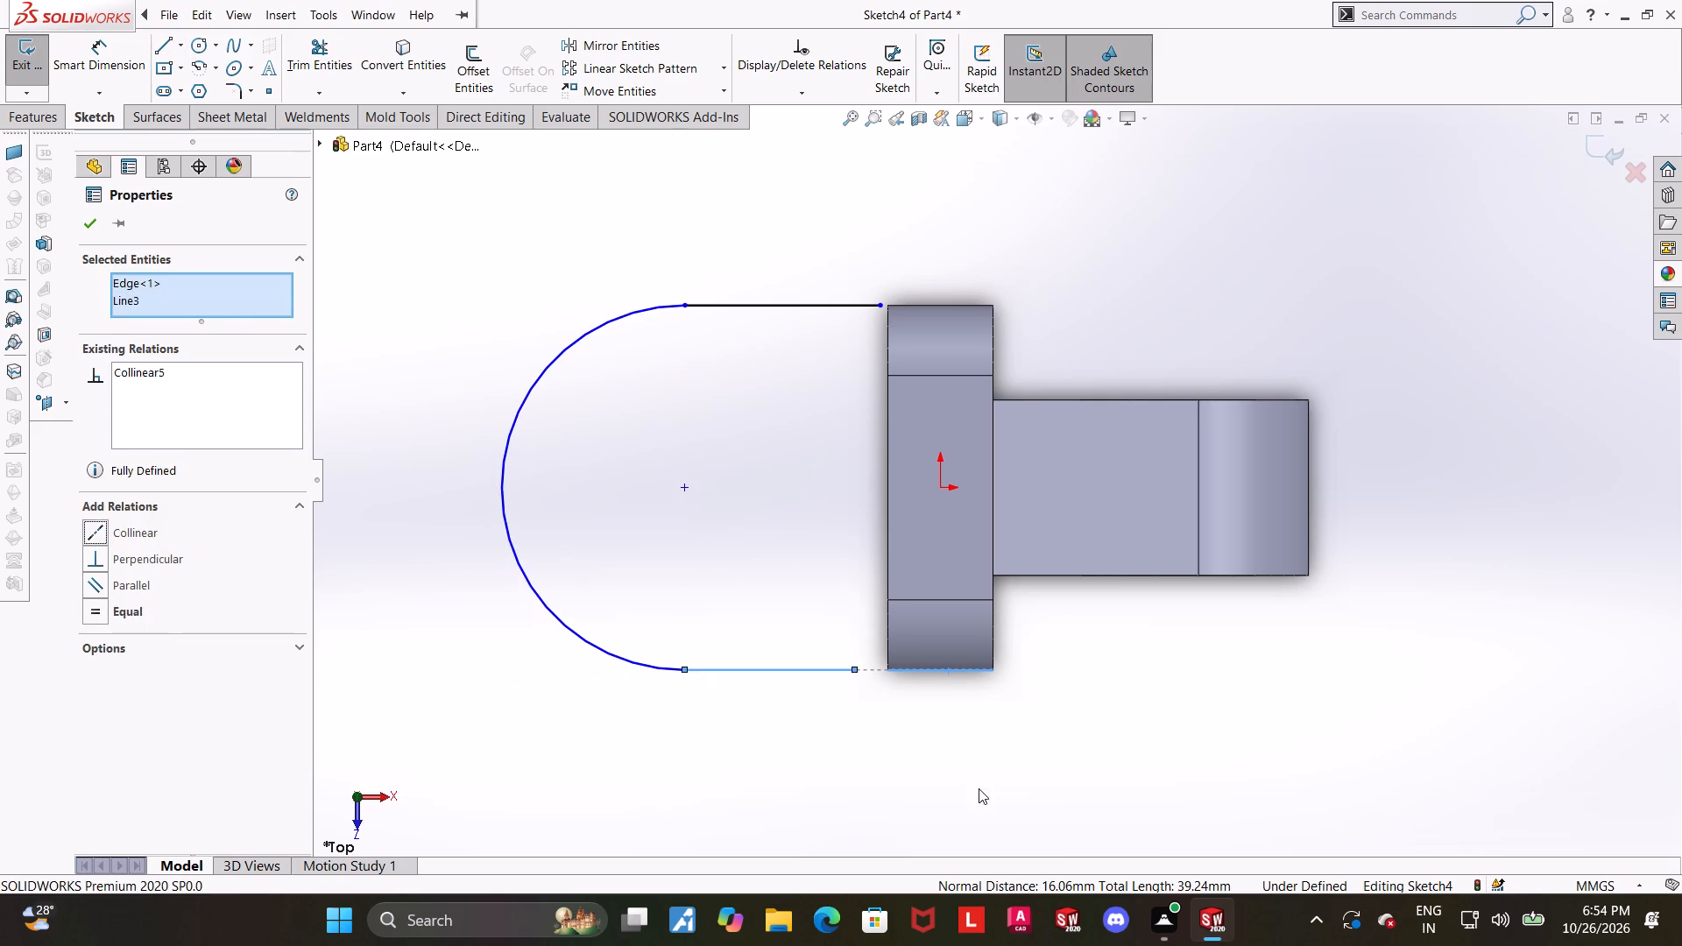
click(979, 788)
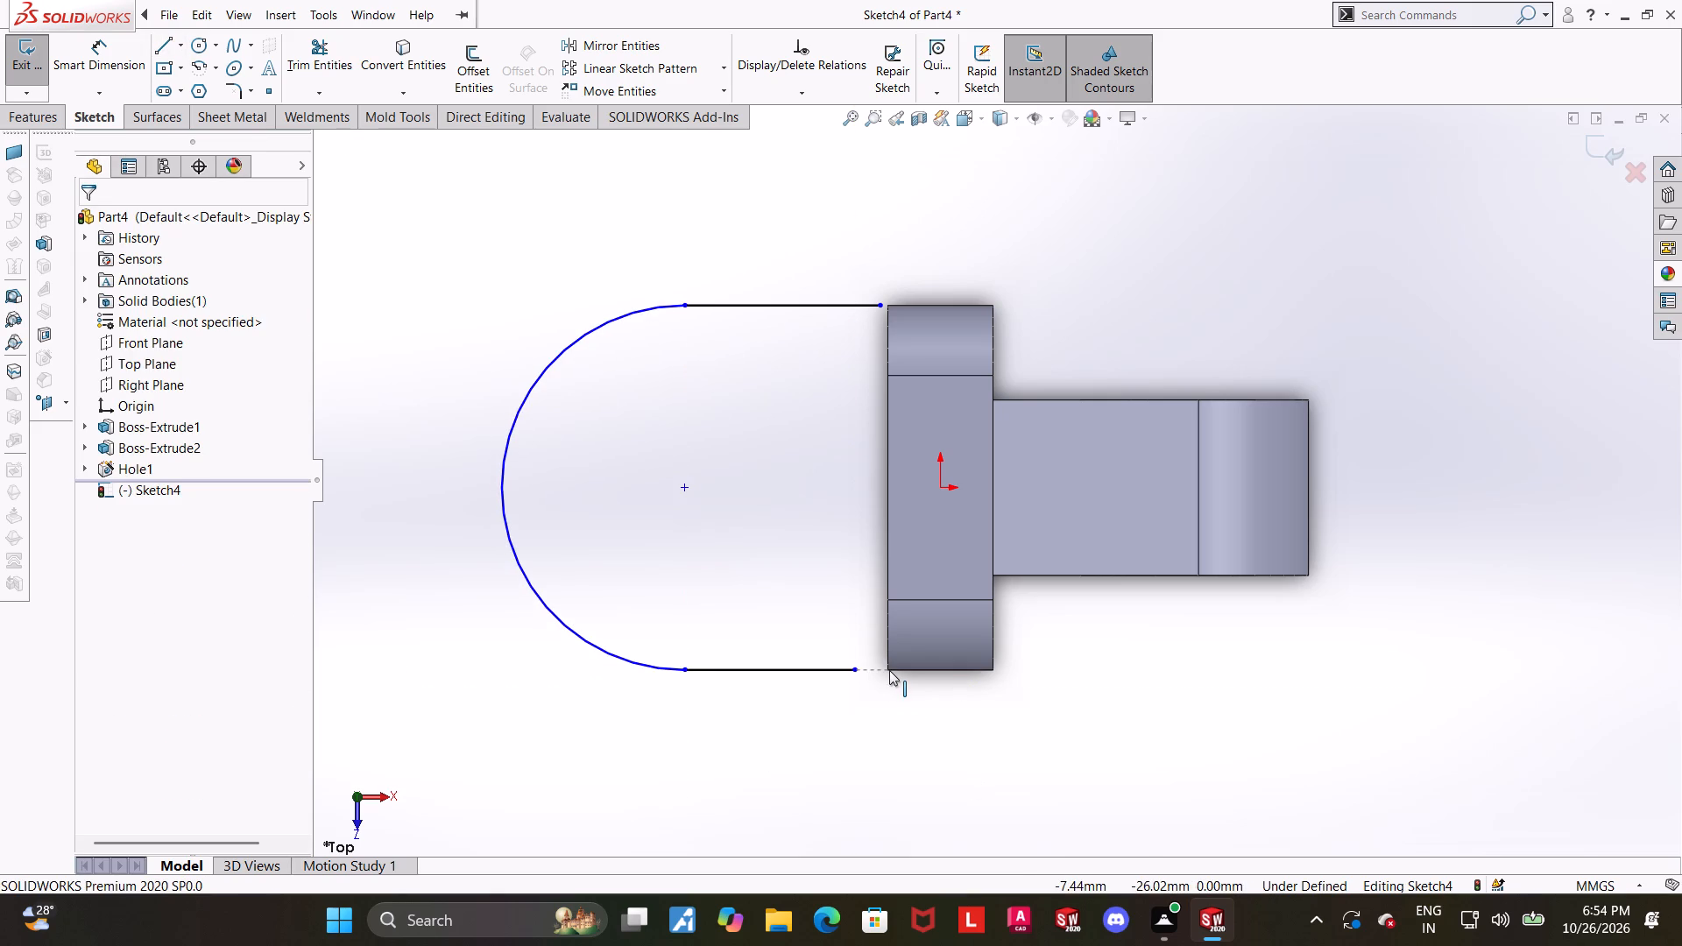
Extend the free end of the lower line to the block's lower corner.
drag(853, 668, 884, 667)
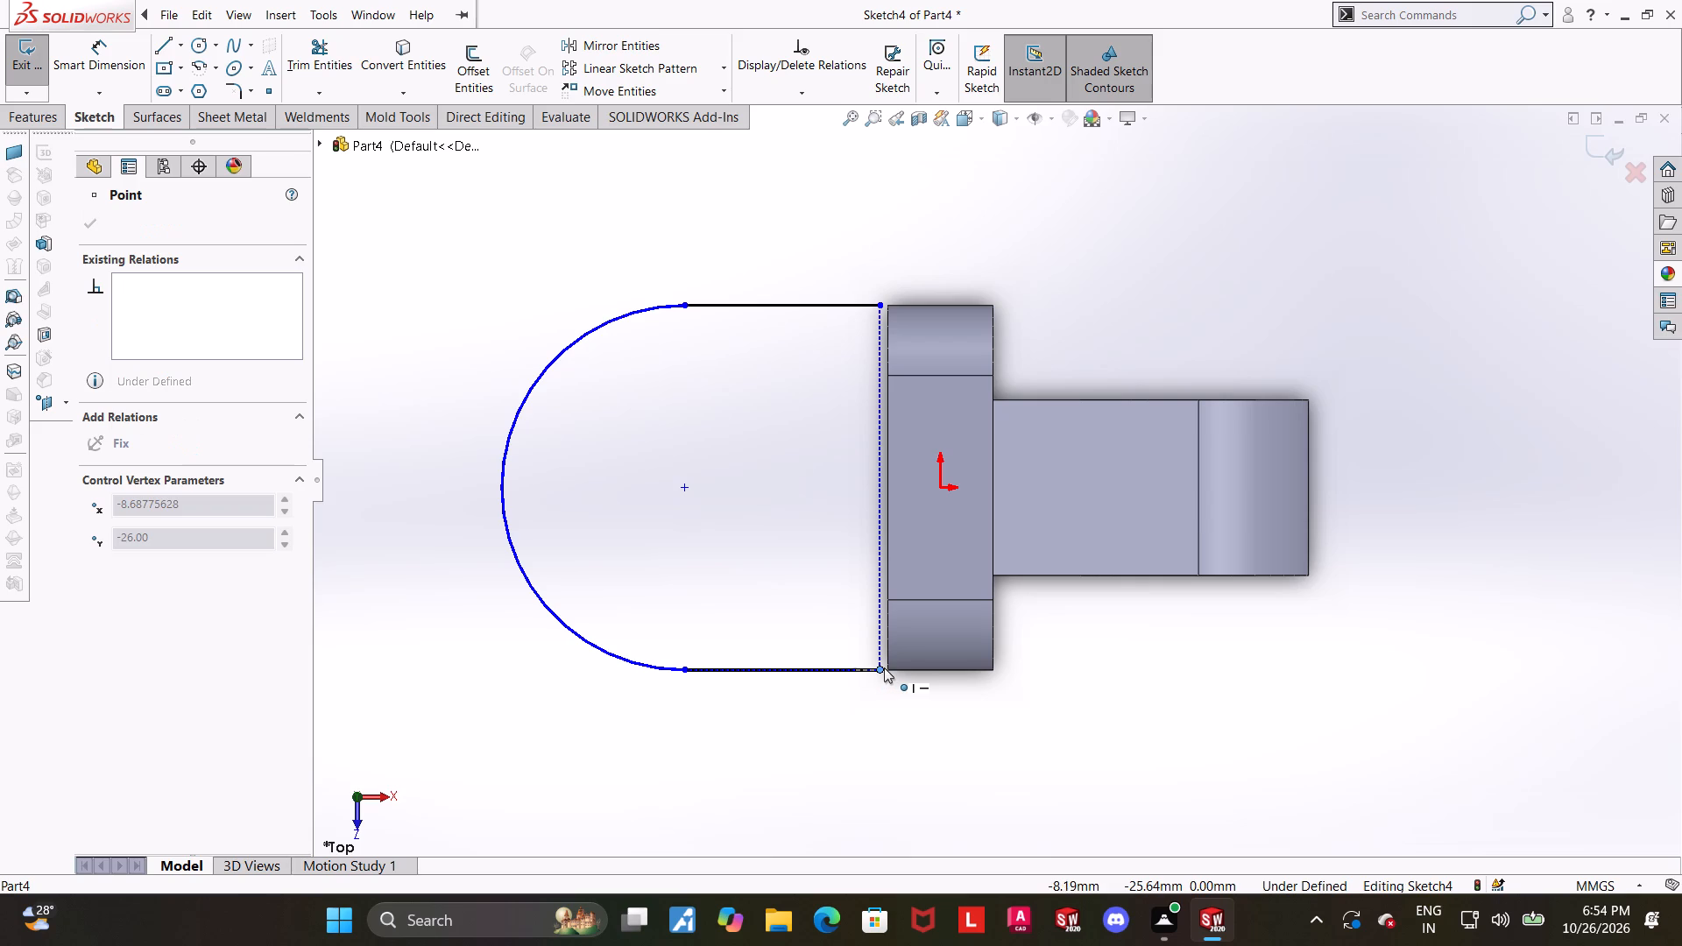
drag(884, 667, 892, 667)
key(Escape)
key(Escape)
Close the profile with a vertical line along the block's side face and merge its upper endpoint with the upper line's free end.
click(162, 41)
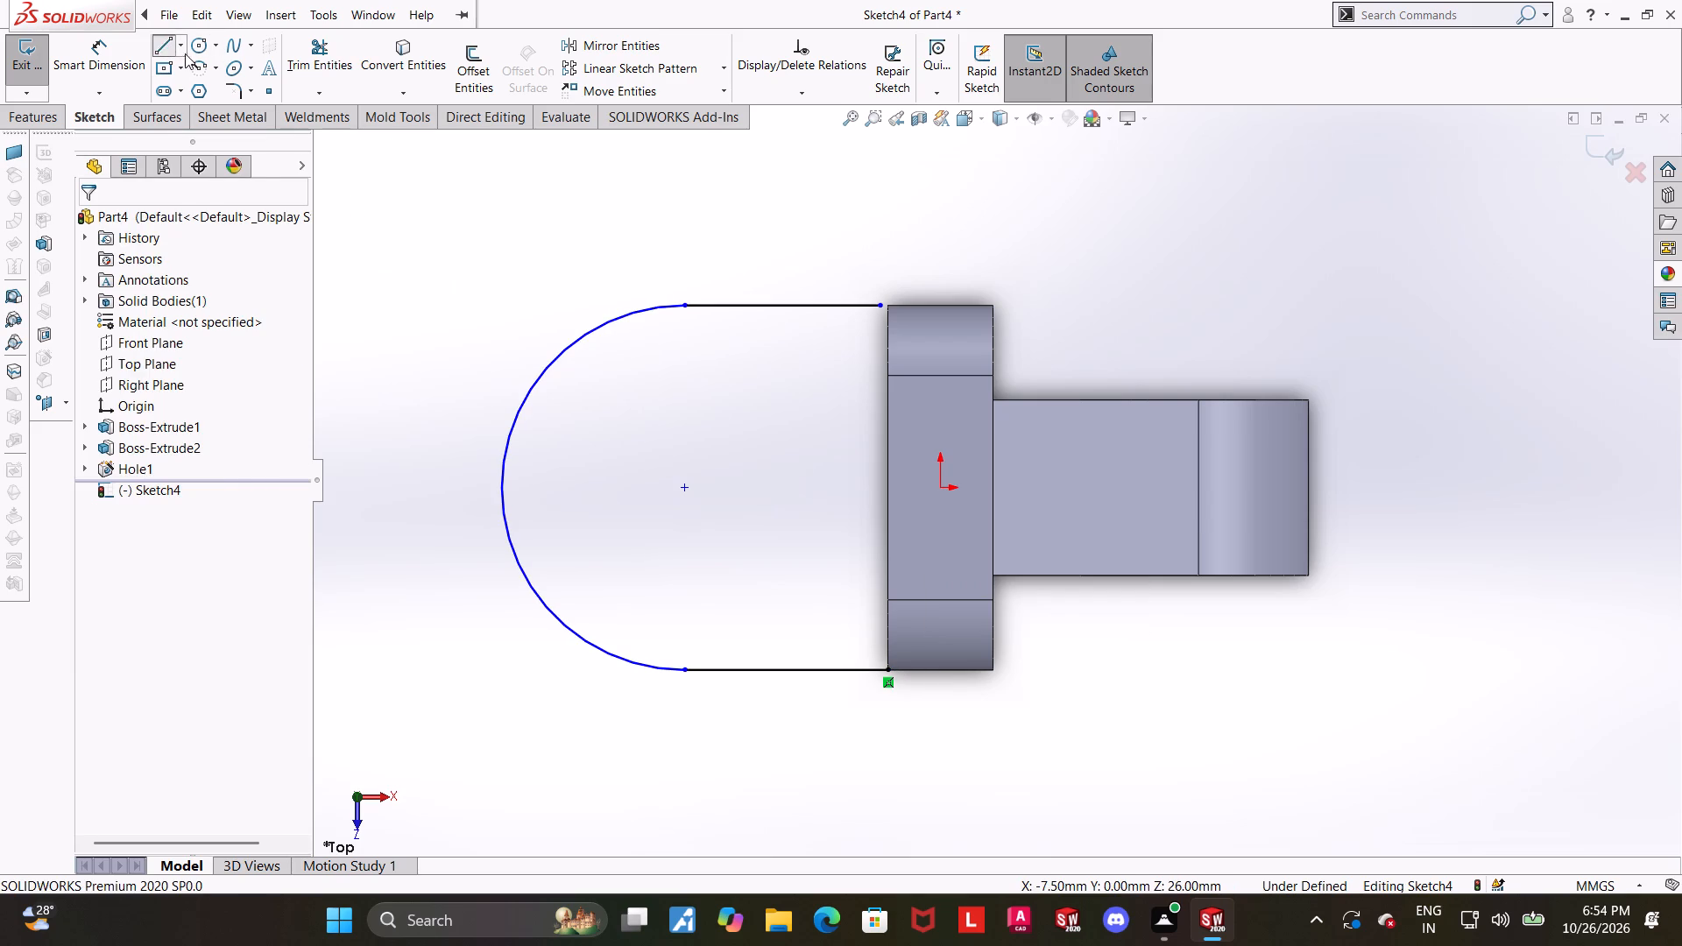
click(887, 669)
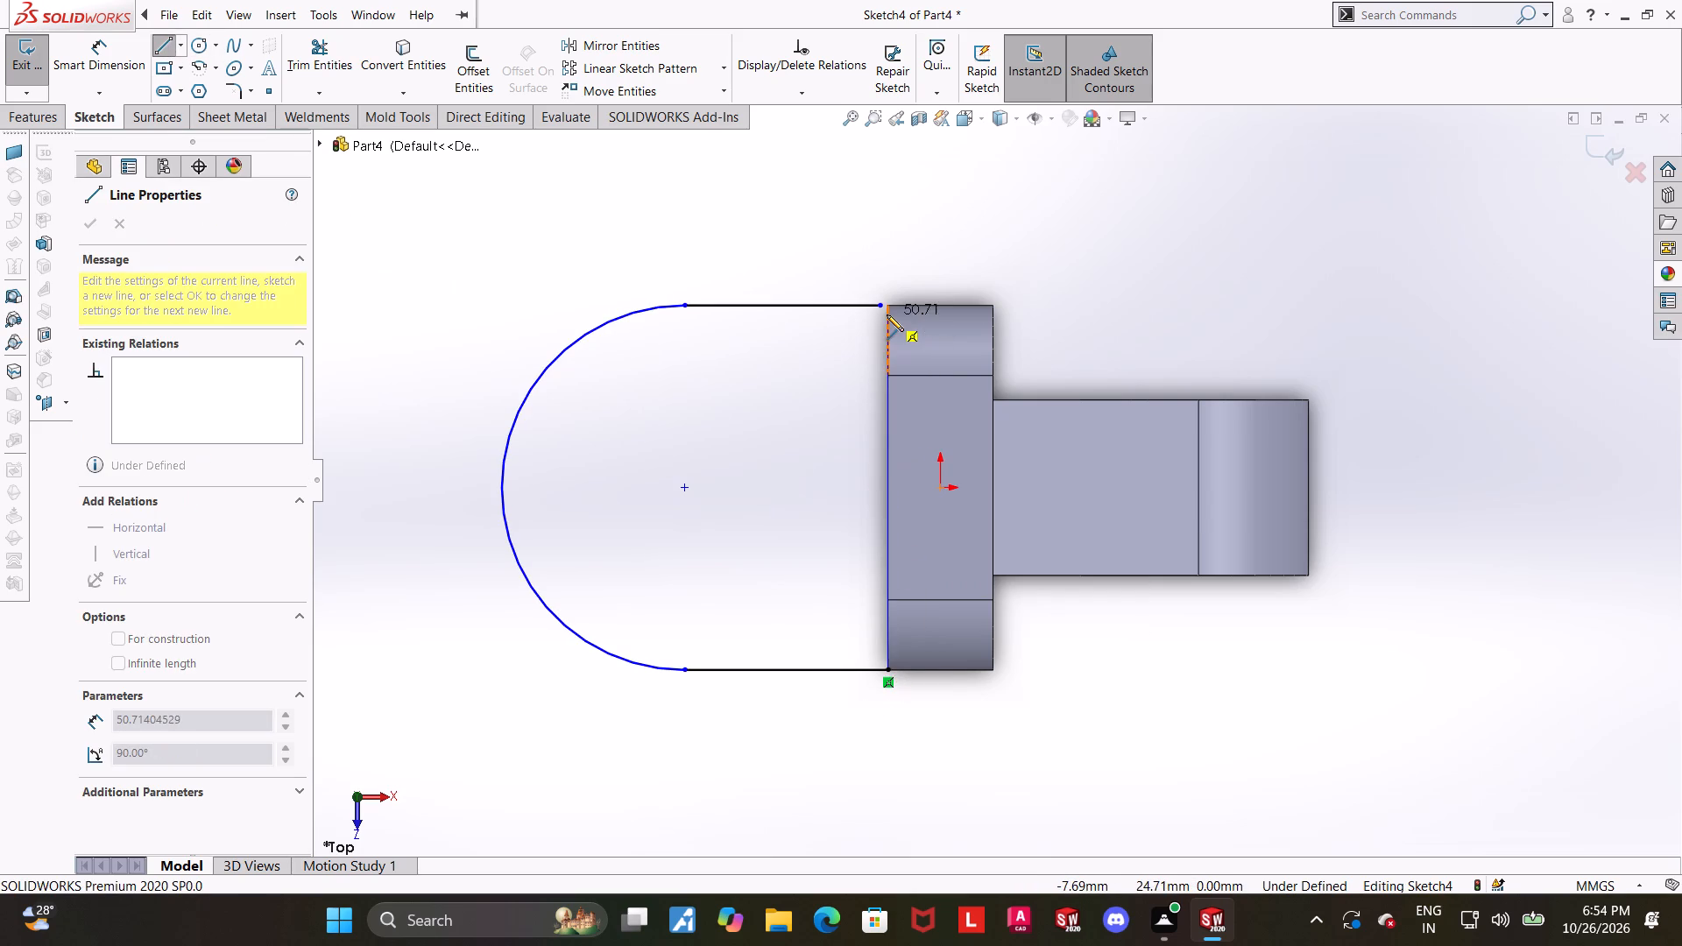
click(886, 304)
key(Escape)
key(Escape)
click(881, 304)
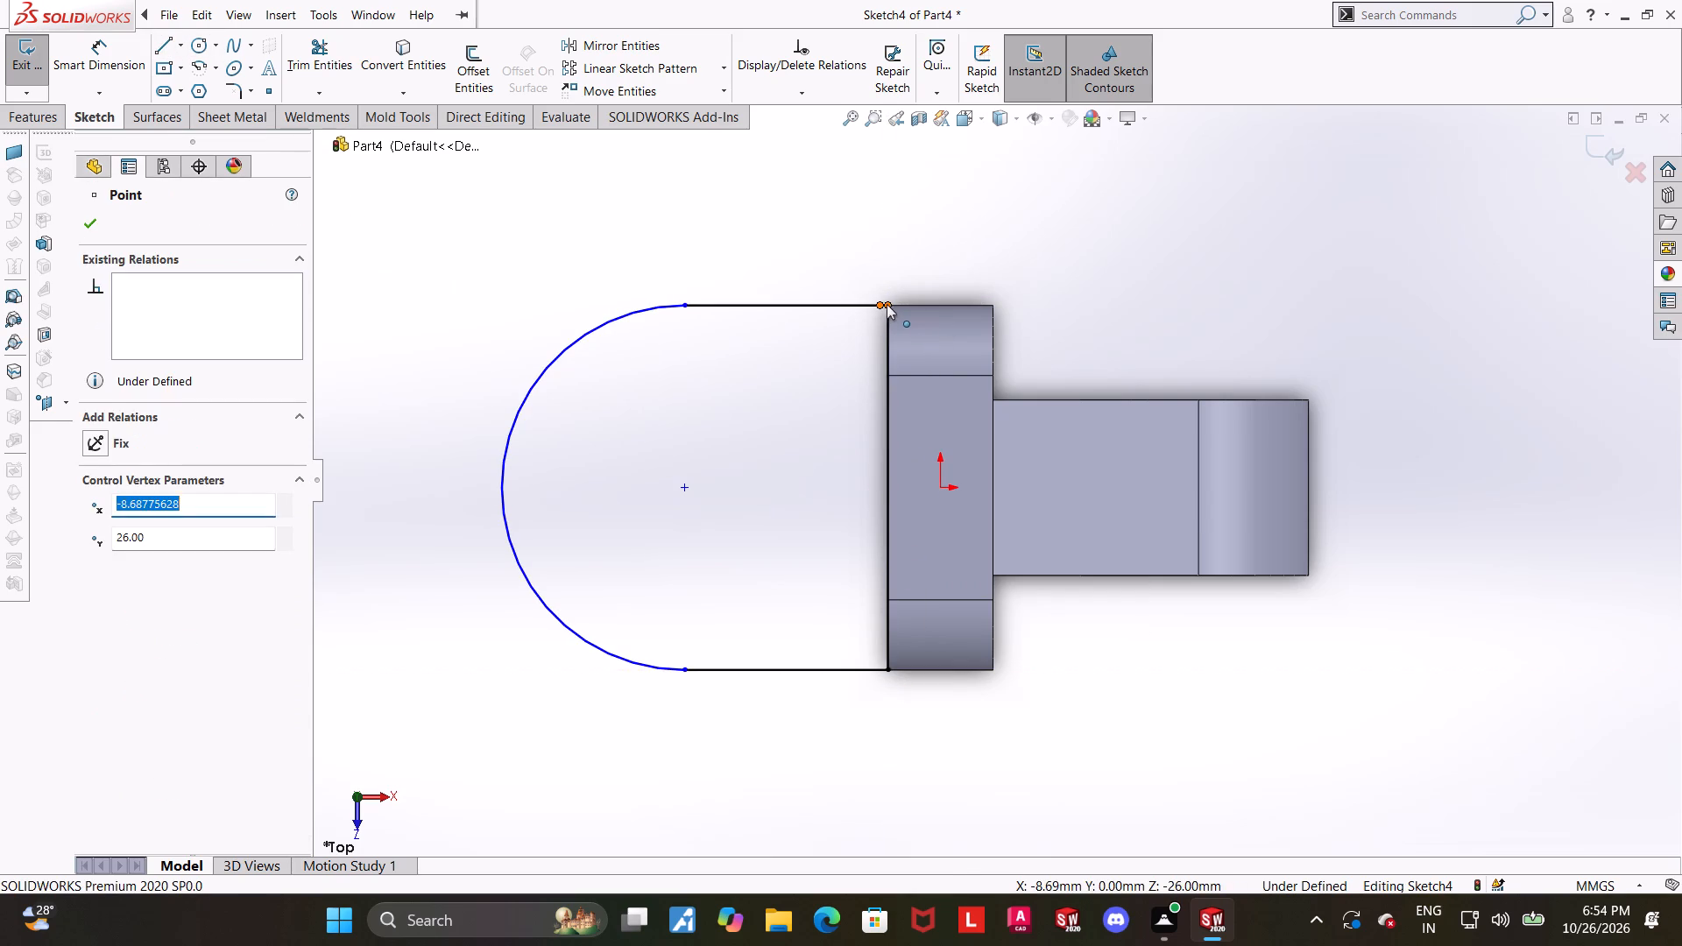
ctrl+click(888, 304)
click(93, 607)
click(1205, 782)
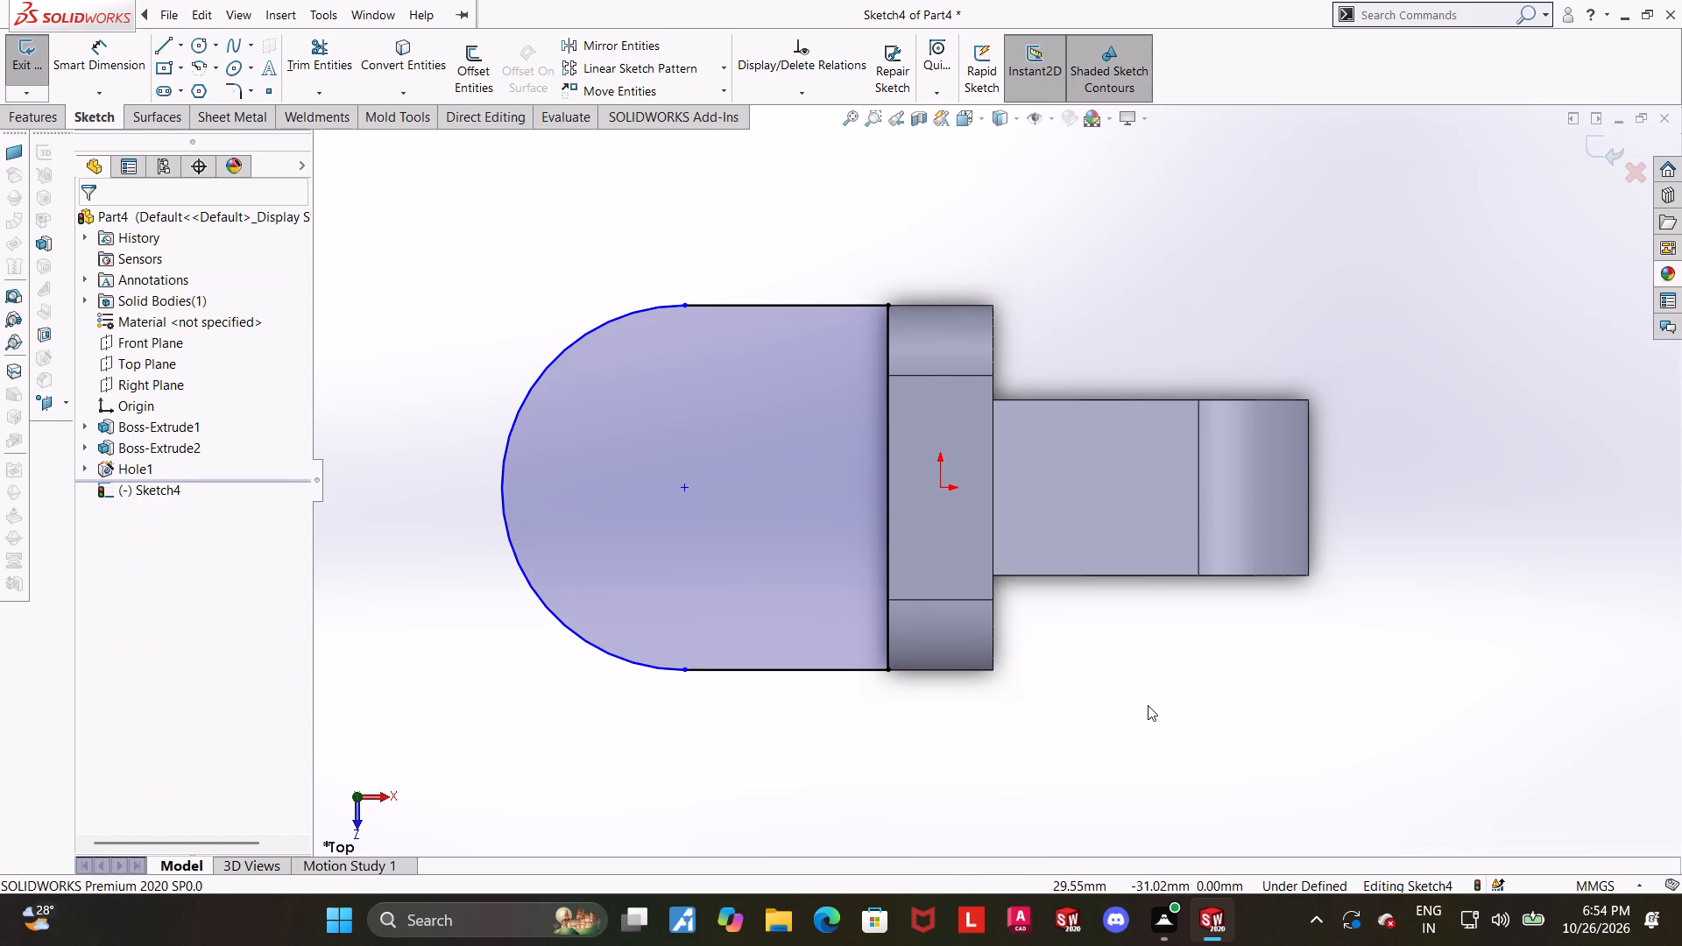
Dimension the distance from the arc's centre to the vertical closing line as 18 mm.
scroll(1146, 706, up, 1)
scroll(950, 466, down, 1)
key(Escape)
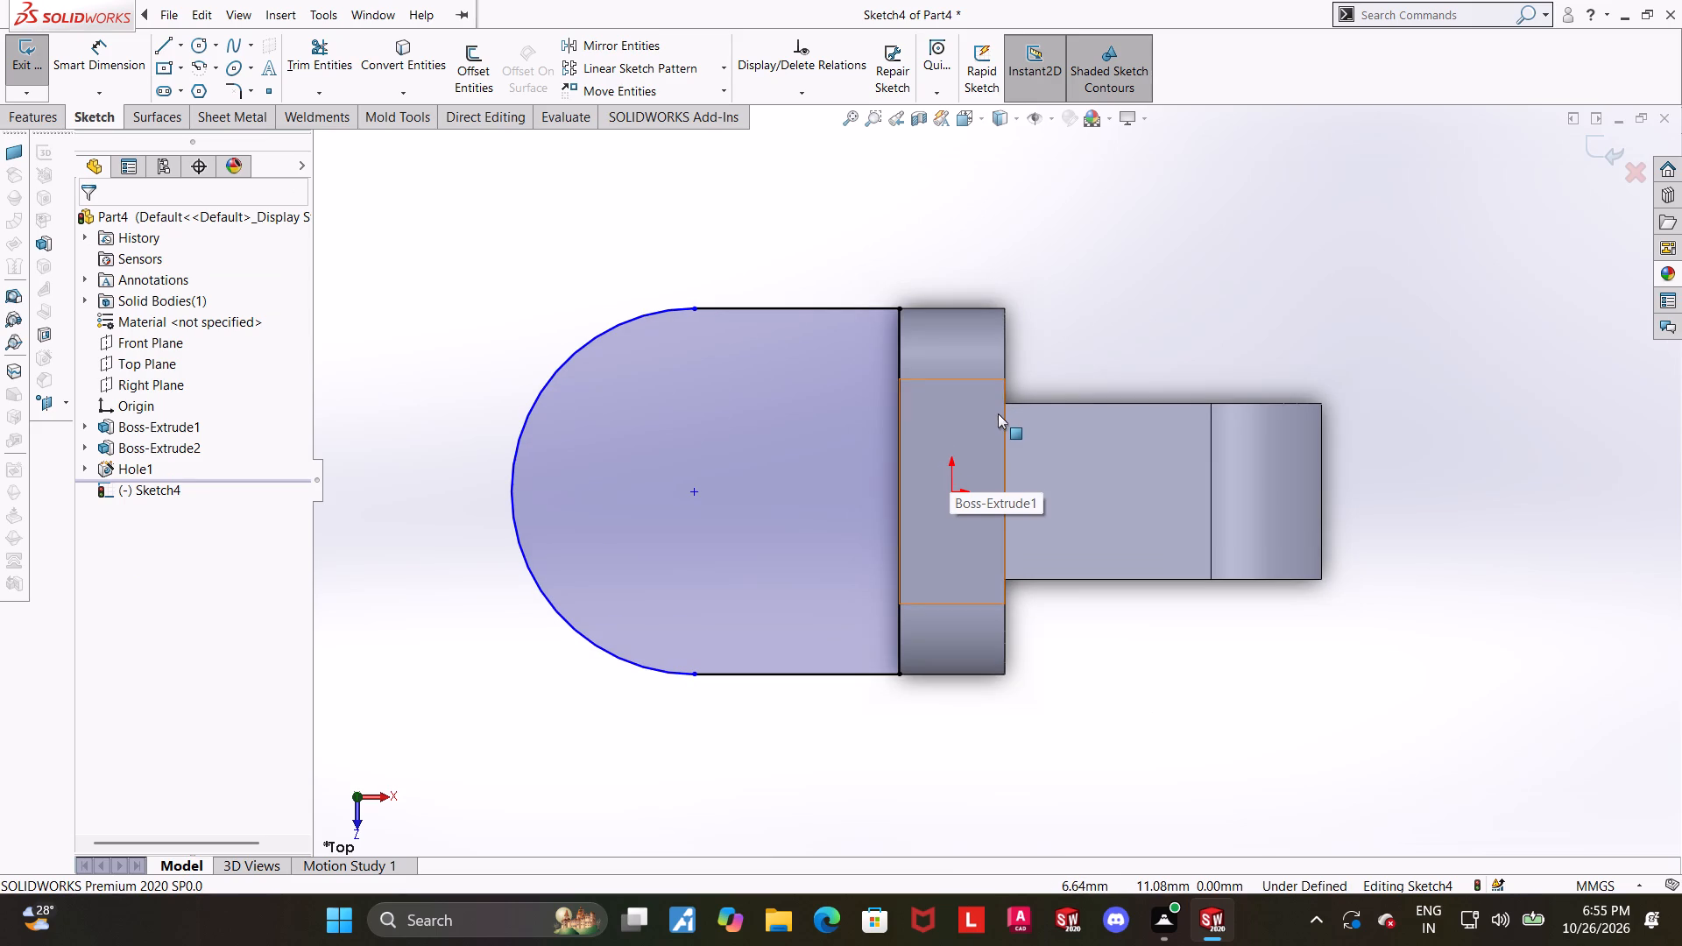
scroll(998, 413, down, 1)
scroll(969, 386, up, 1)
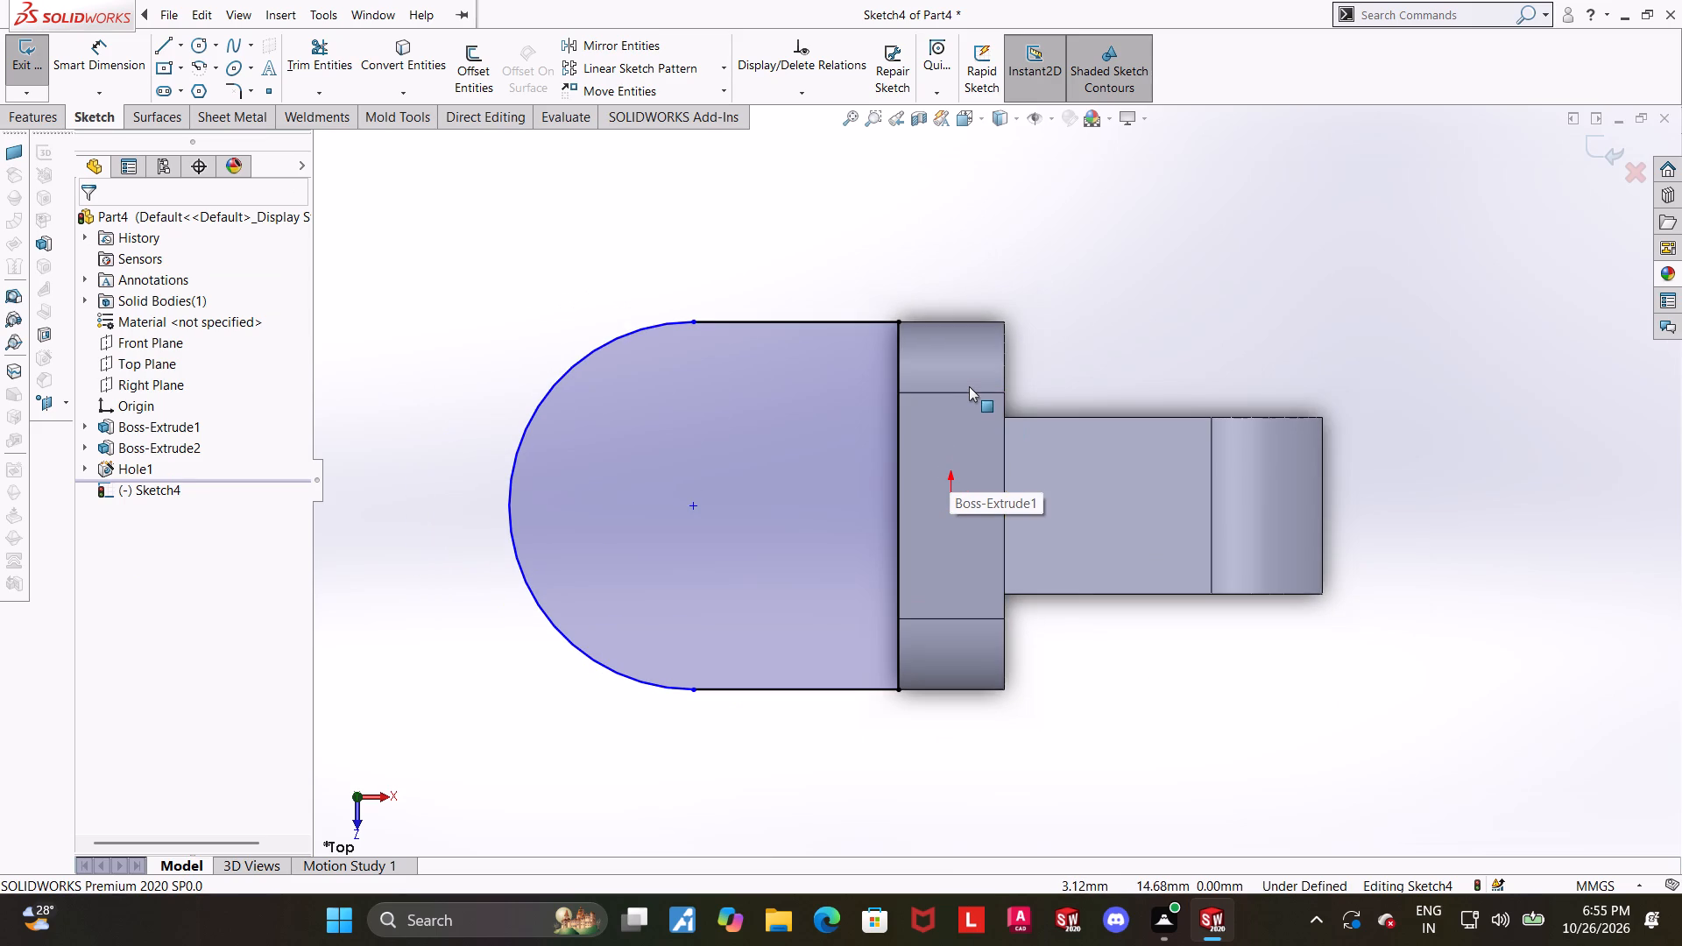
click(109, 60)
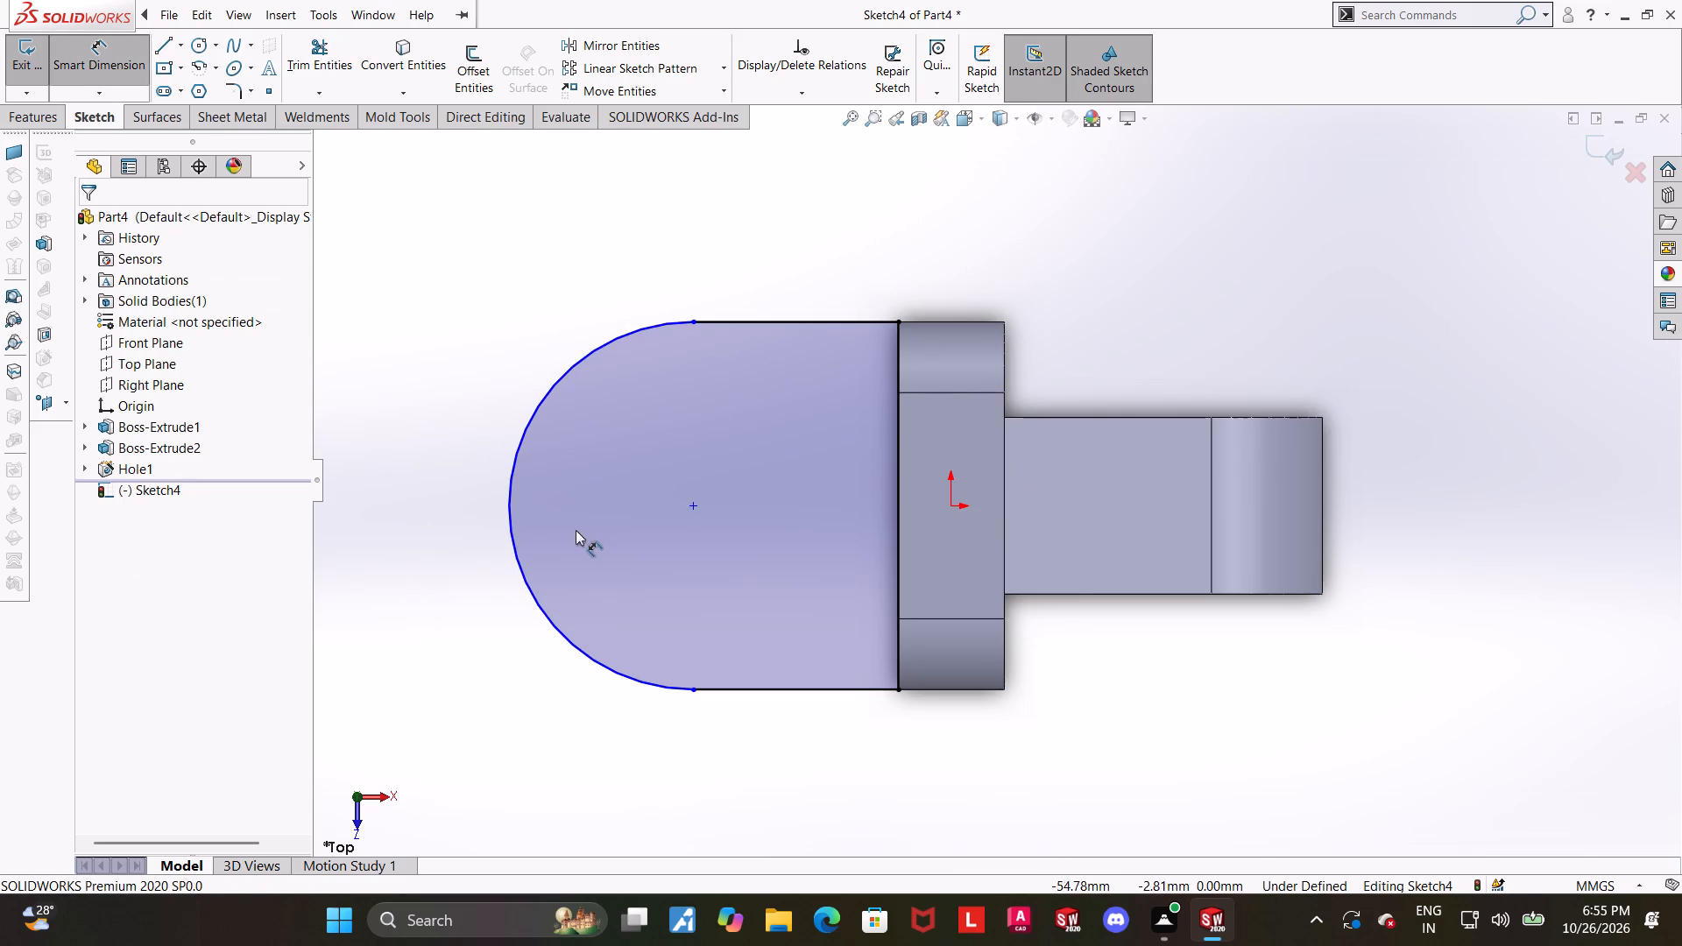
click(697, 507)
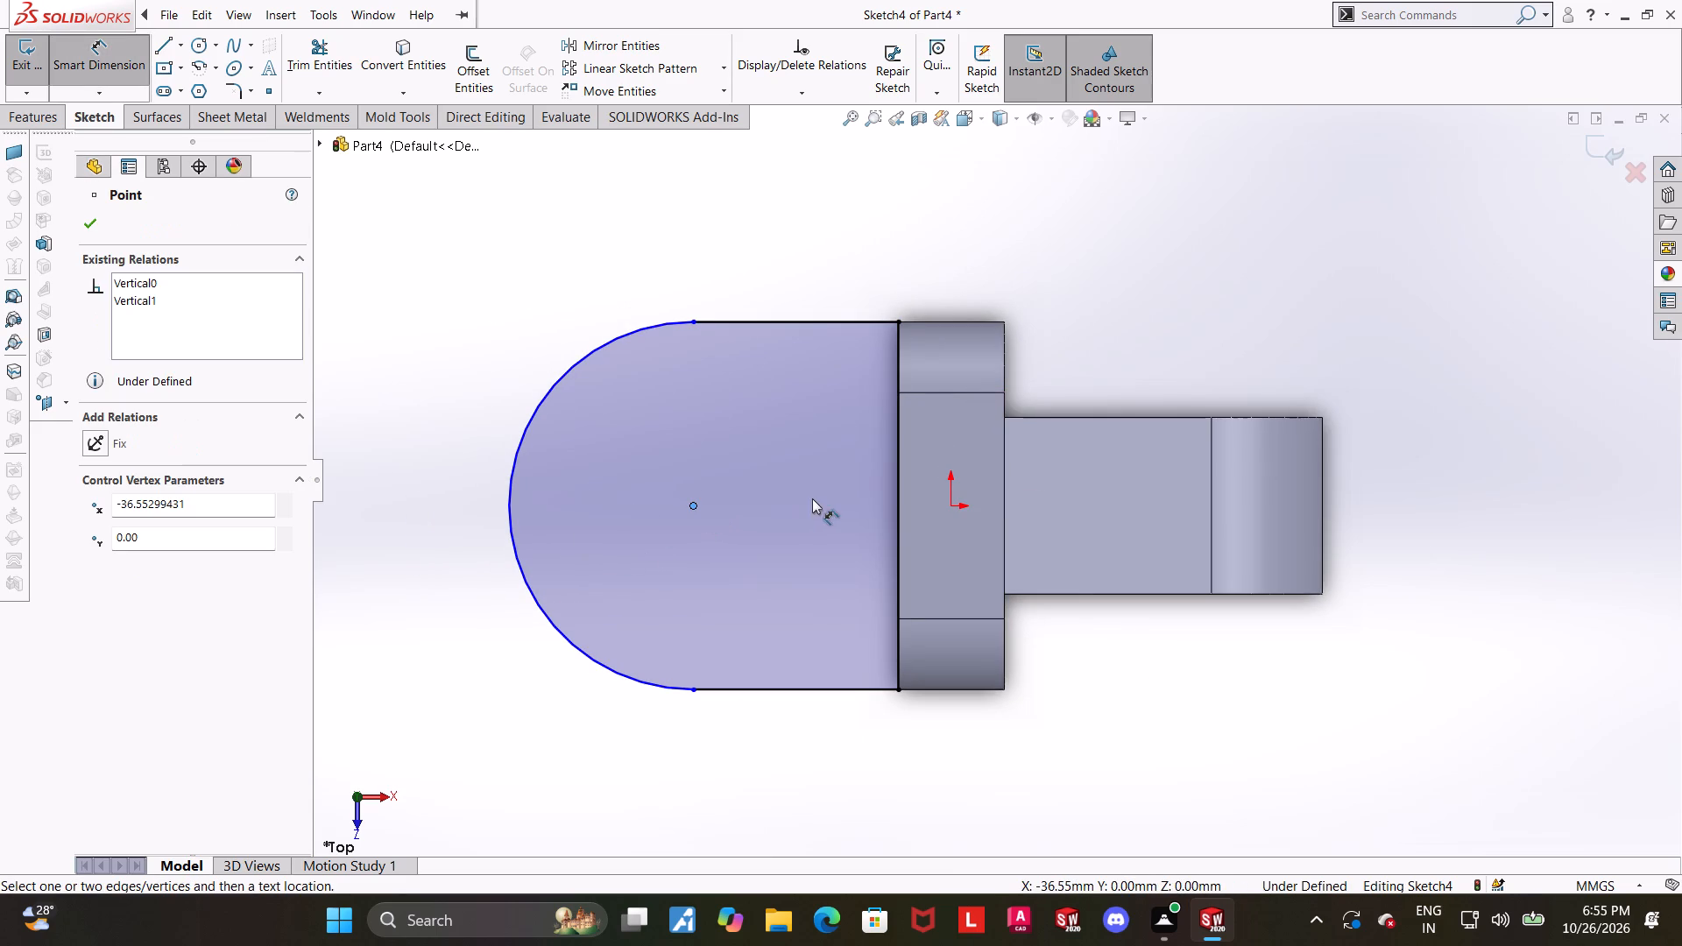
click(894, 517)
click(828, 256)
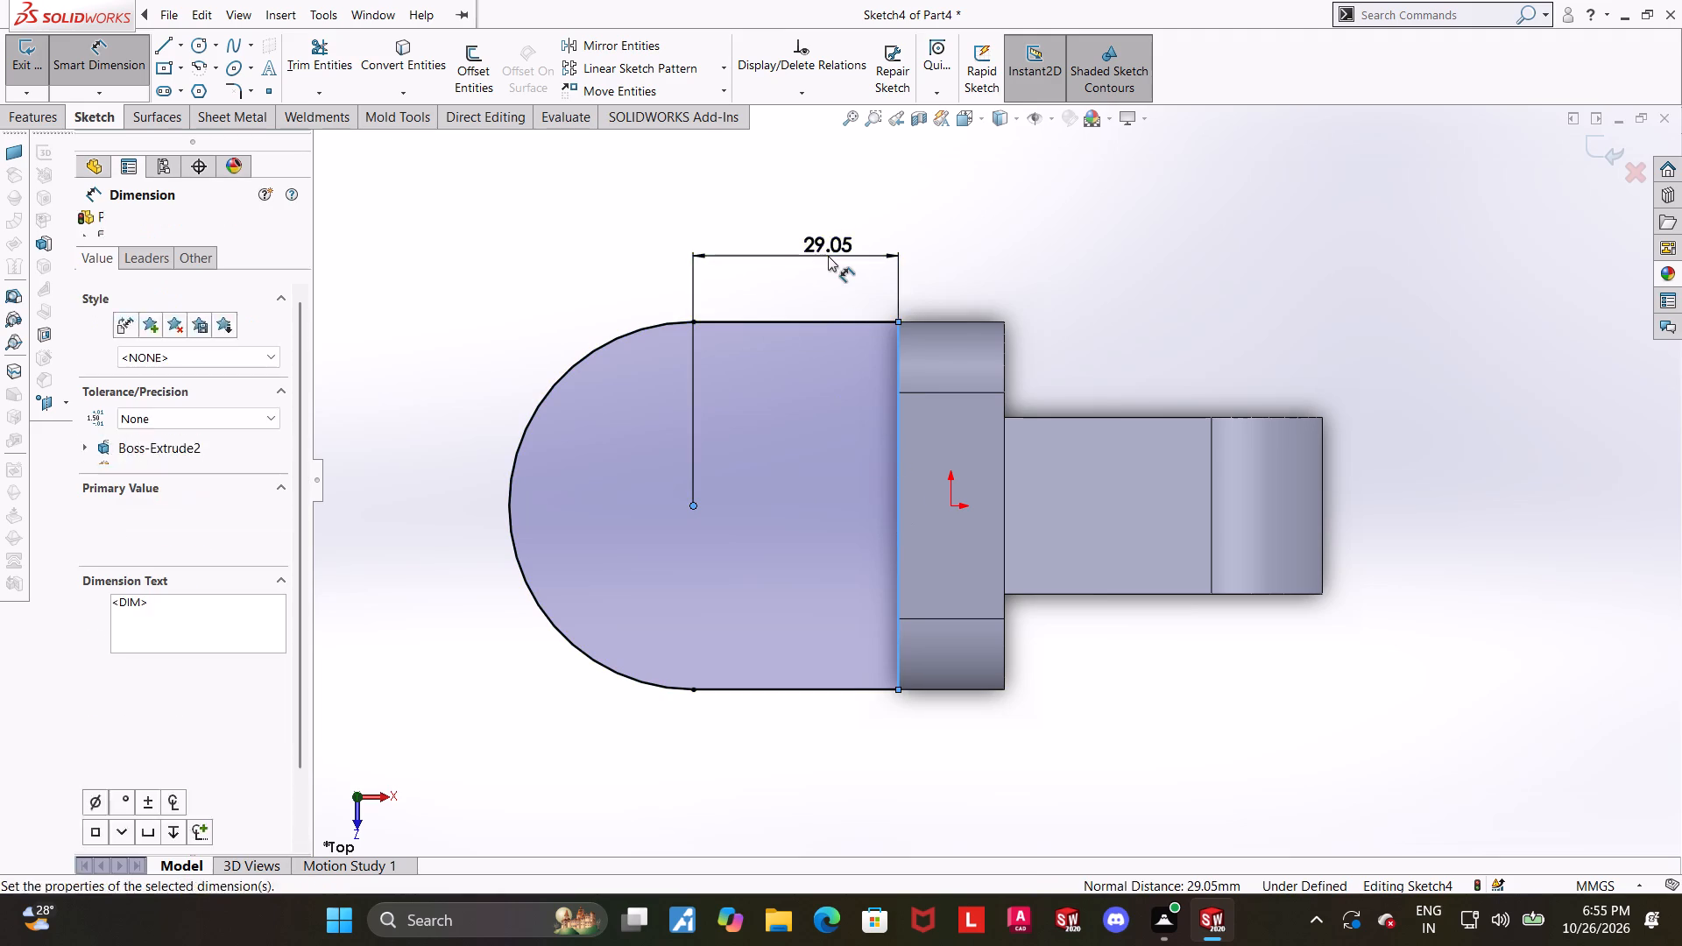
key(1)
key(8)
key(Return)
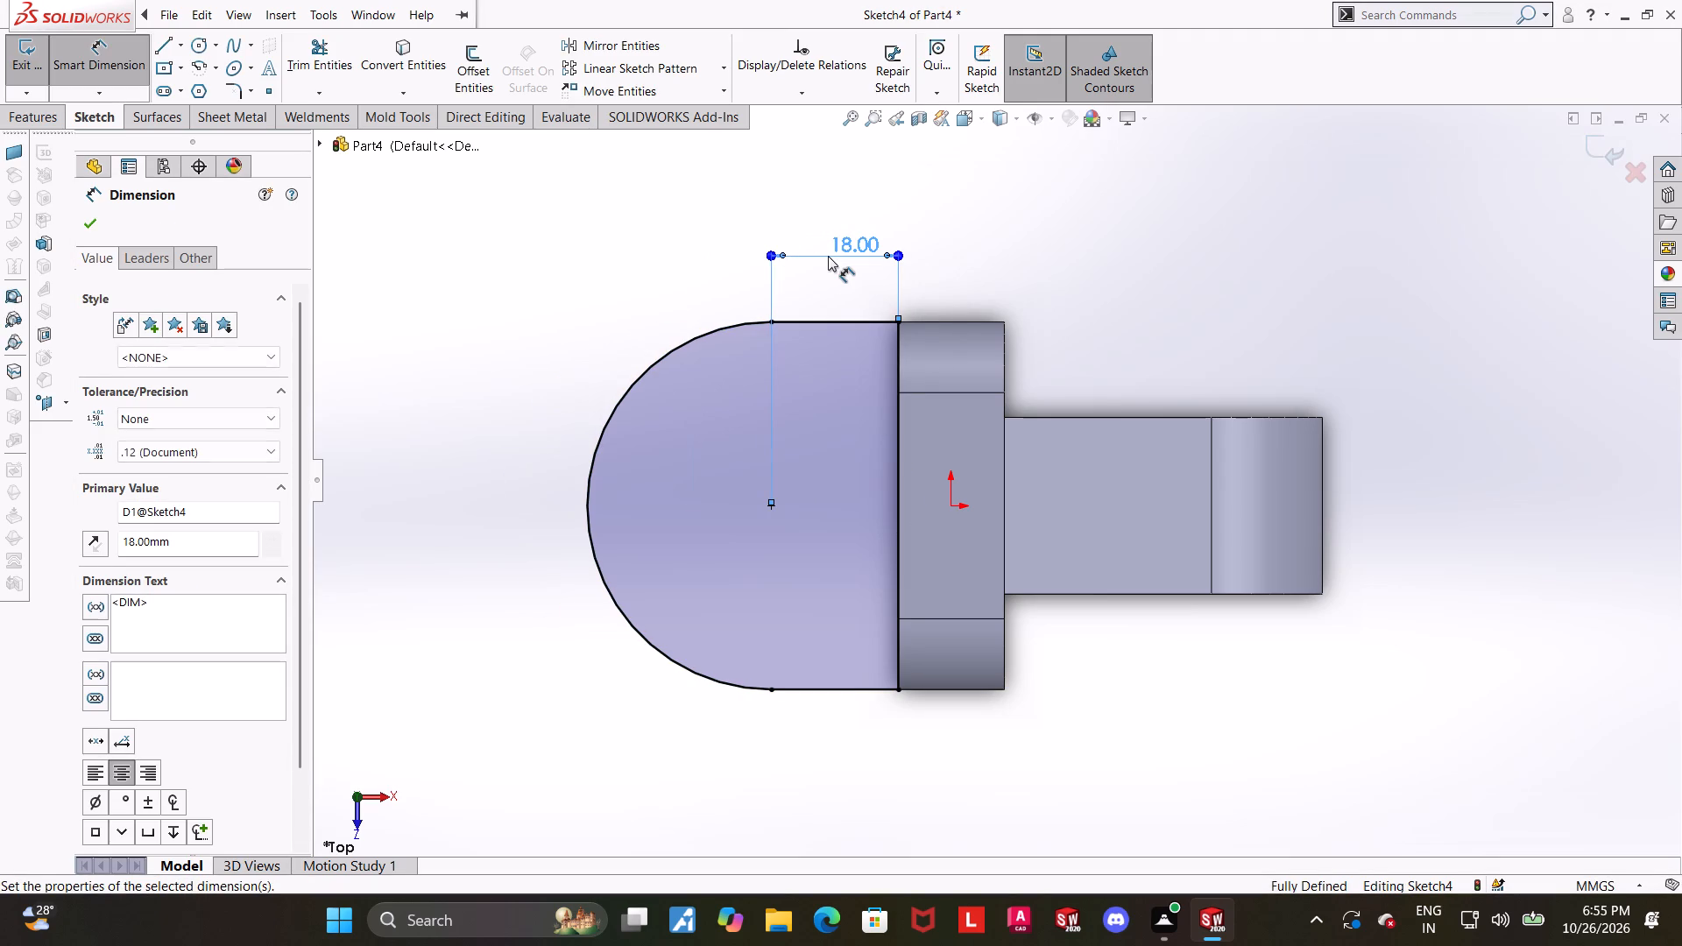
Sketch a circle of about 9 mm radius centred on the arc's centre point.
scroll(936, 517, up, 1)
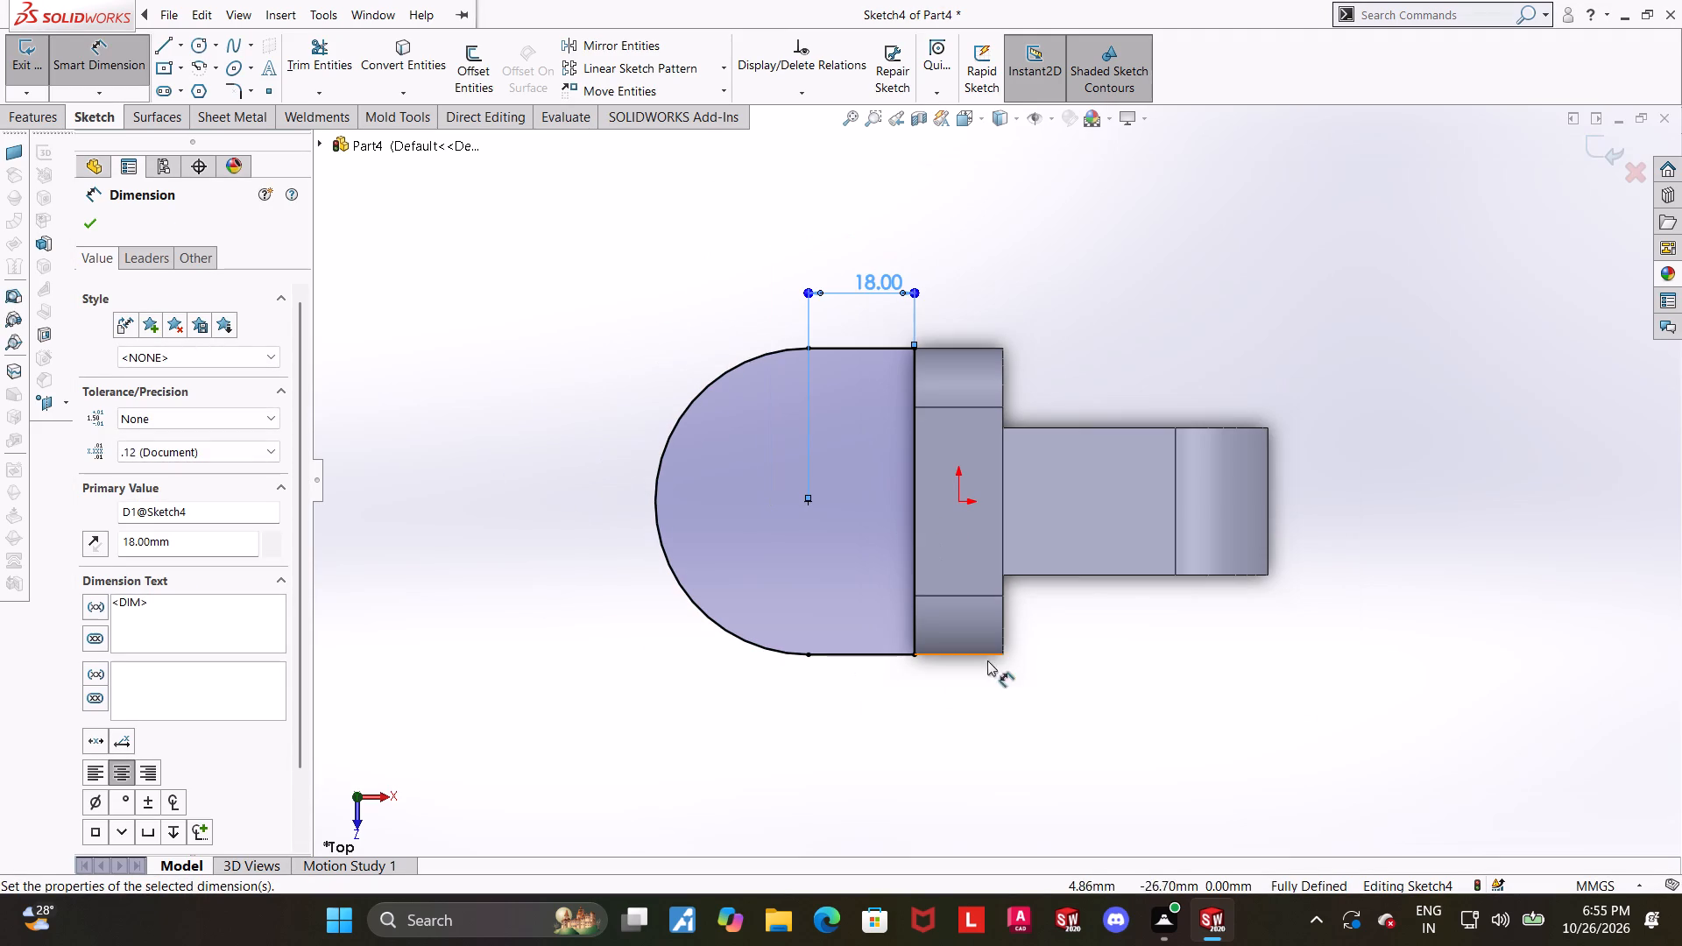
scroll(819, 492, down, 1)
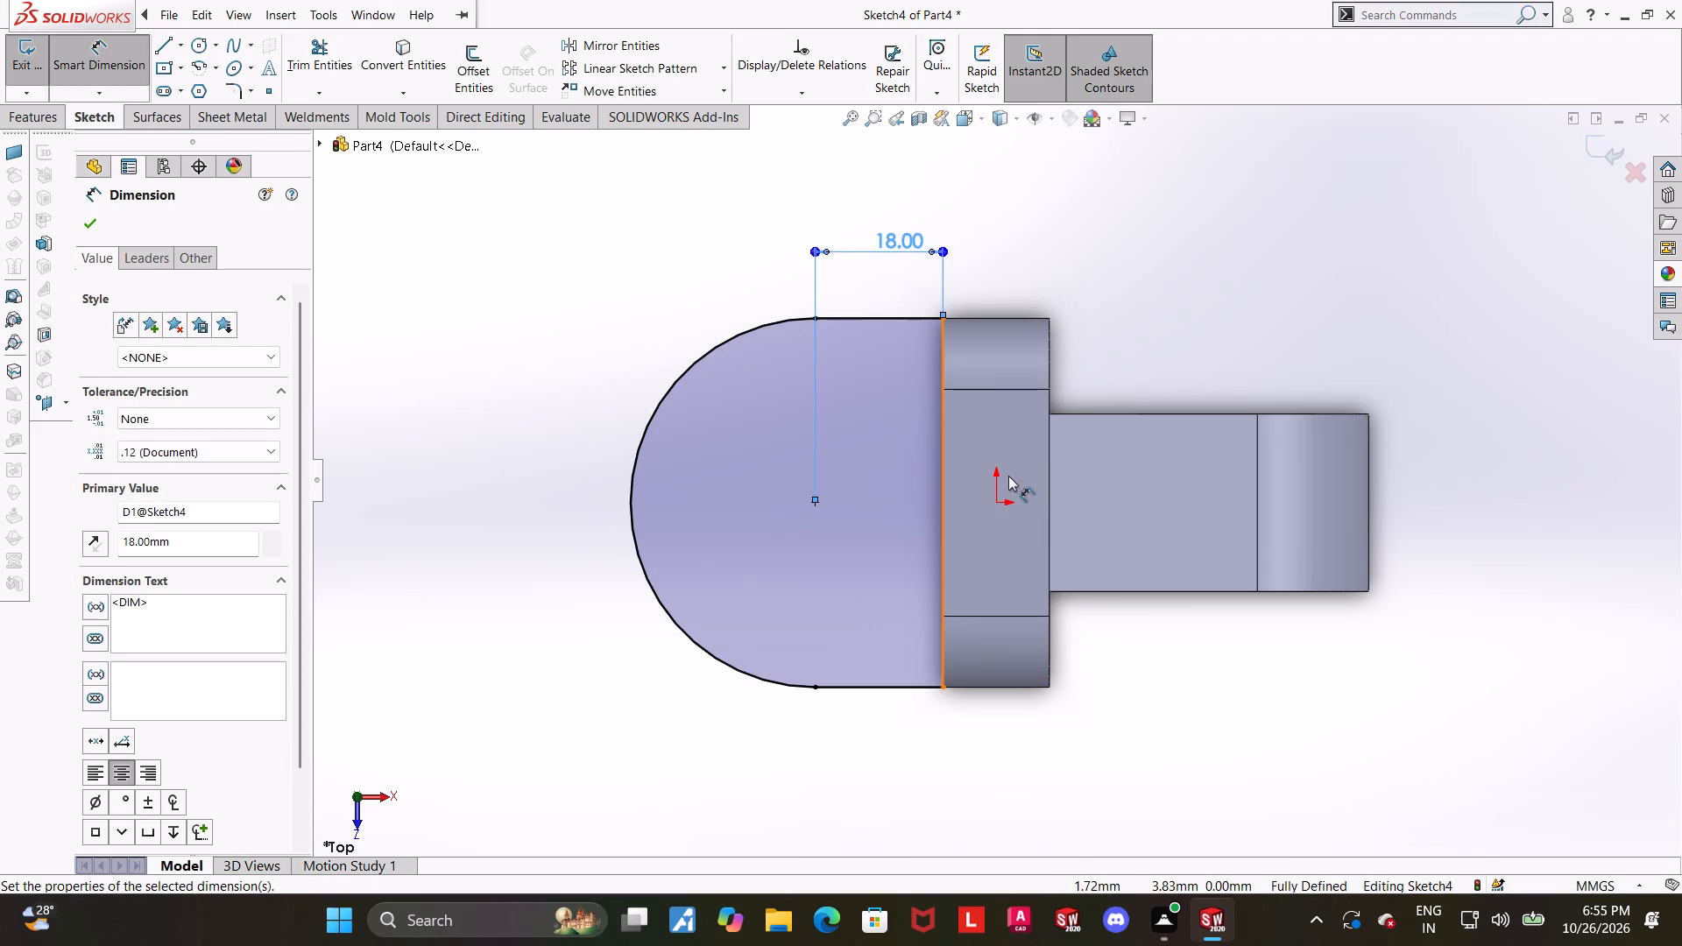
scroll(1020, 488, up, 1)
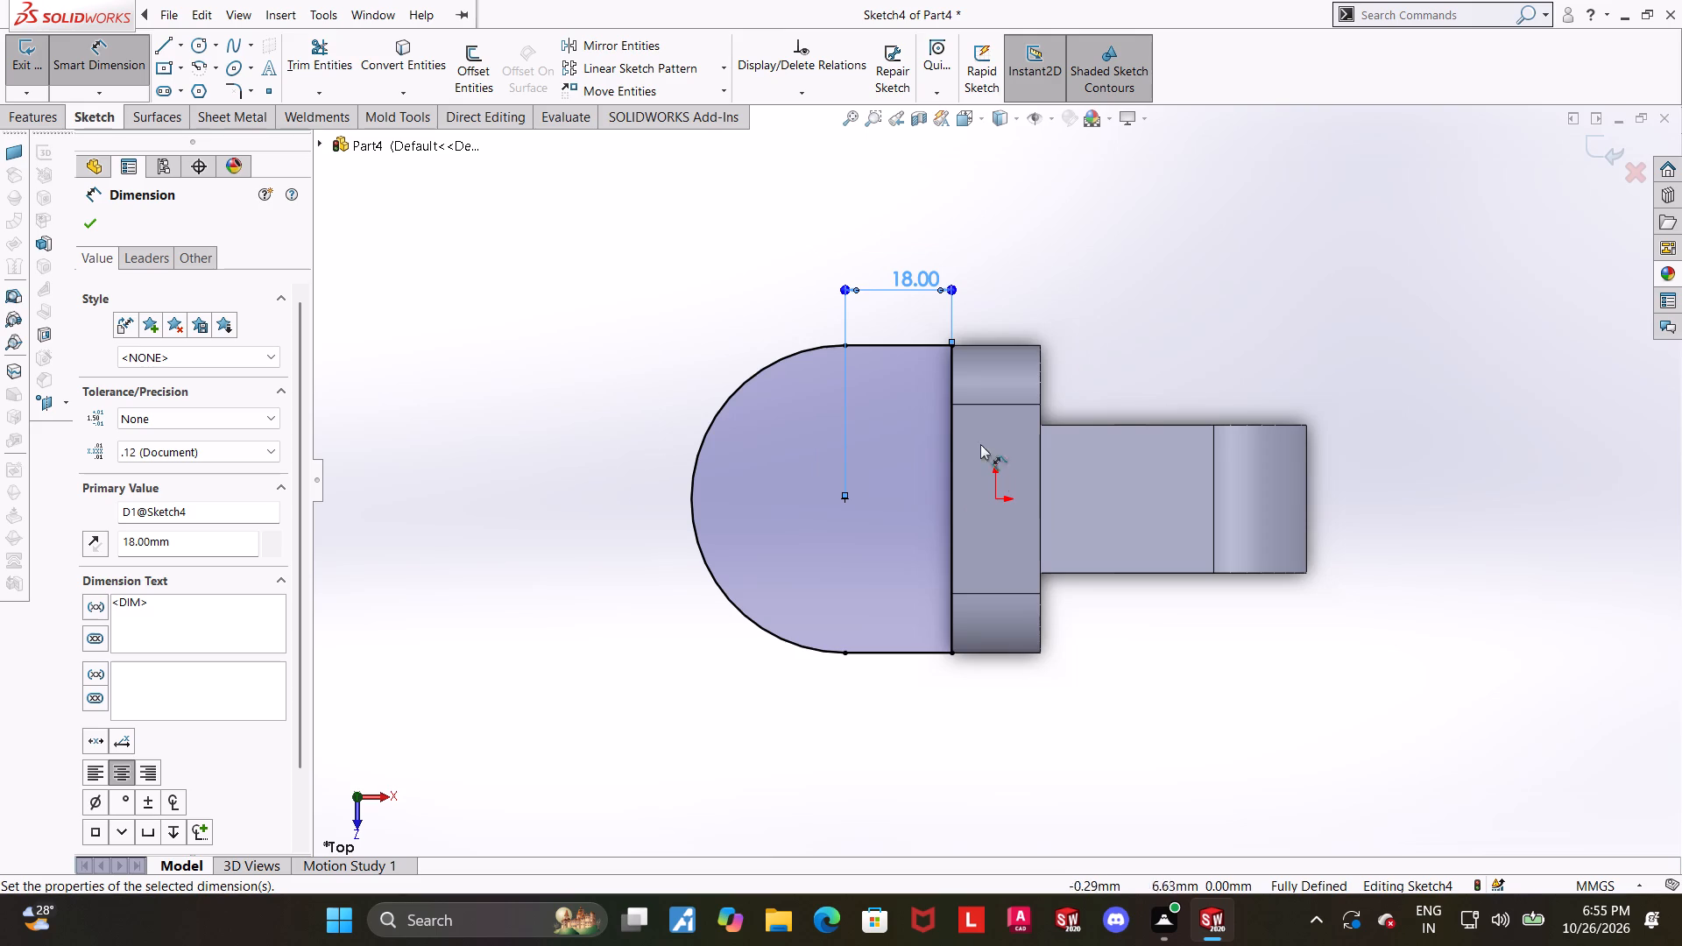
click(202, 44)
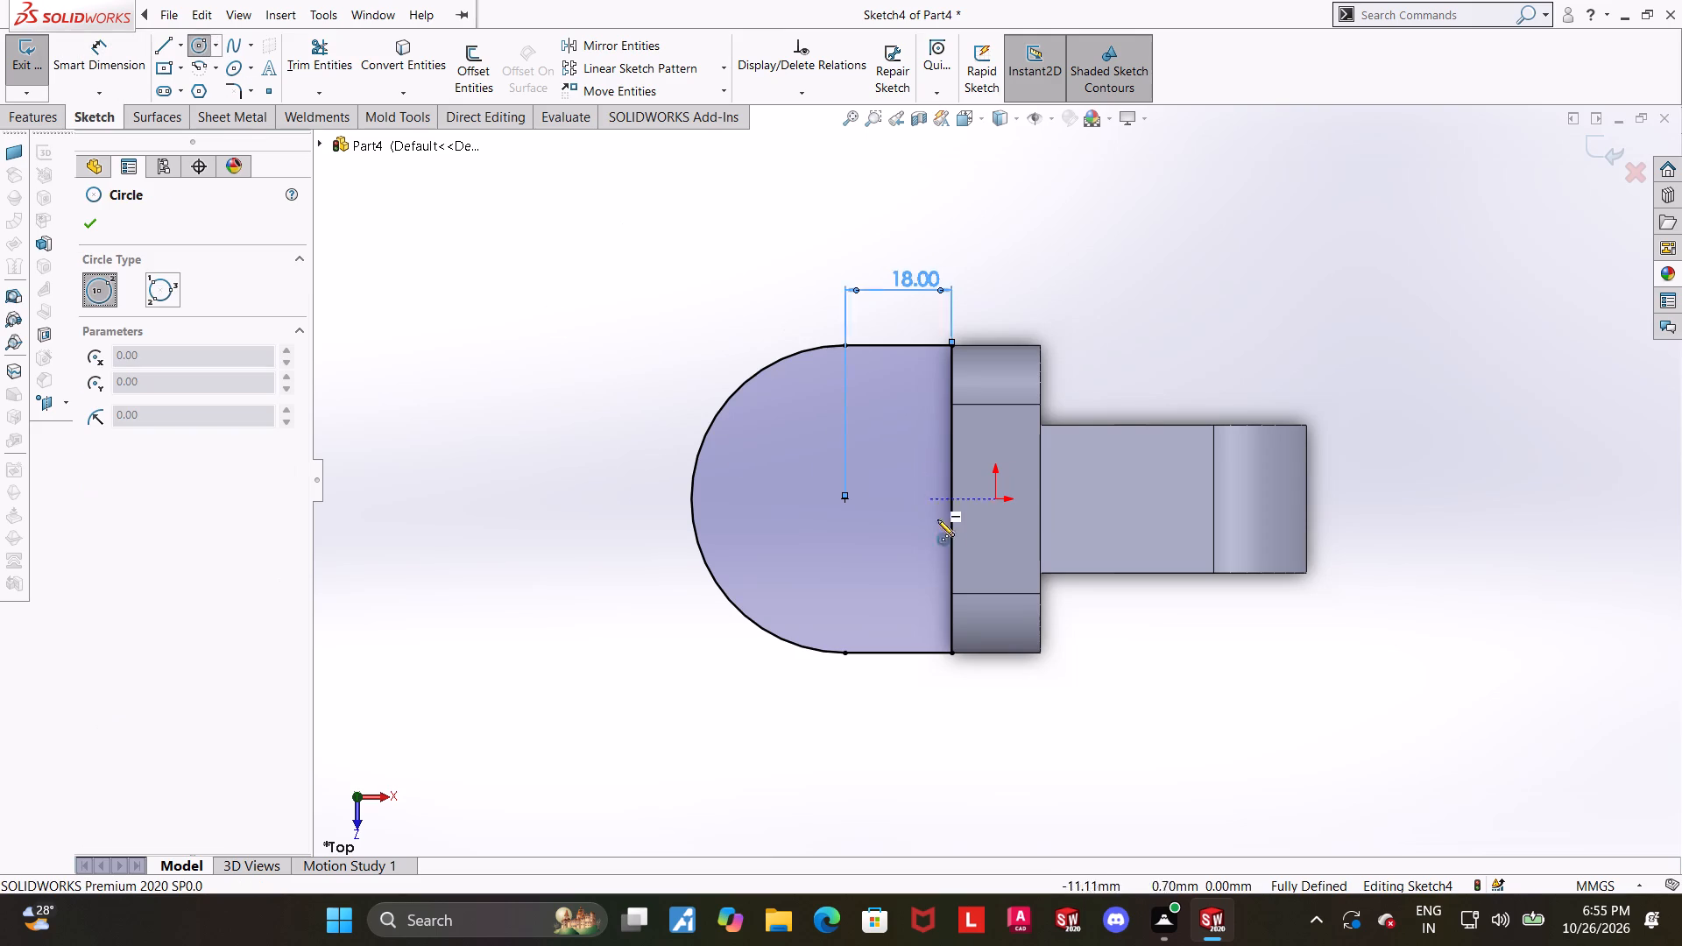
click(847, 498)
click(891, 471)
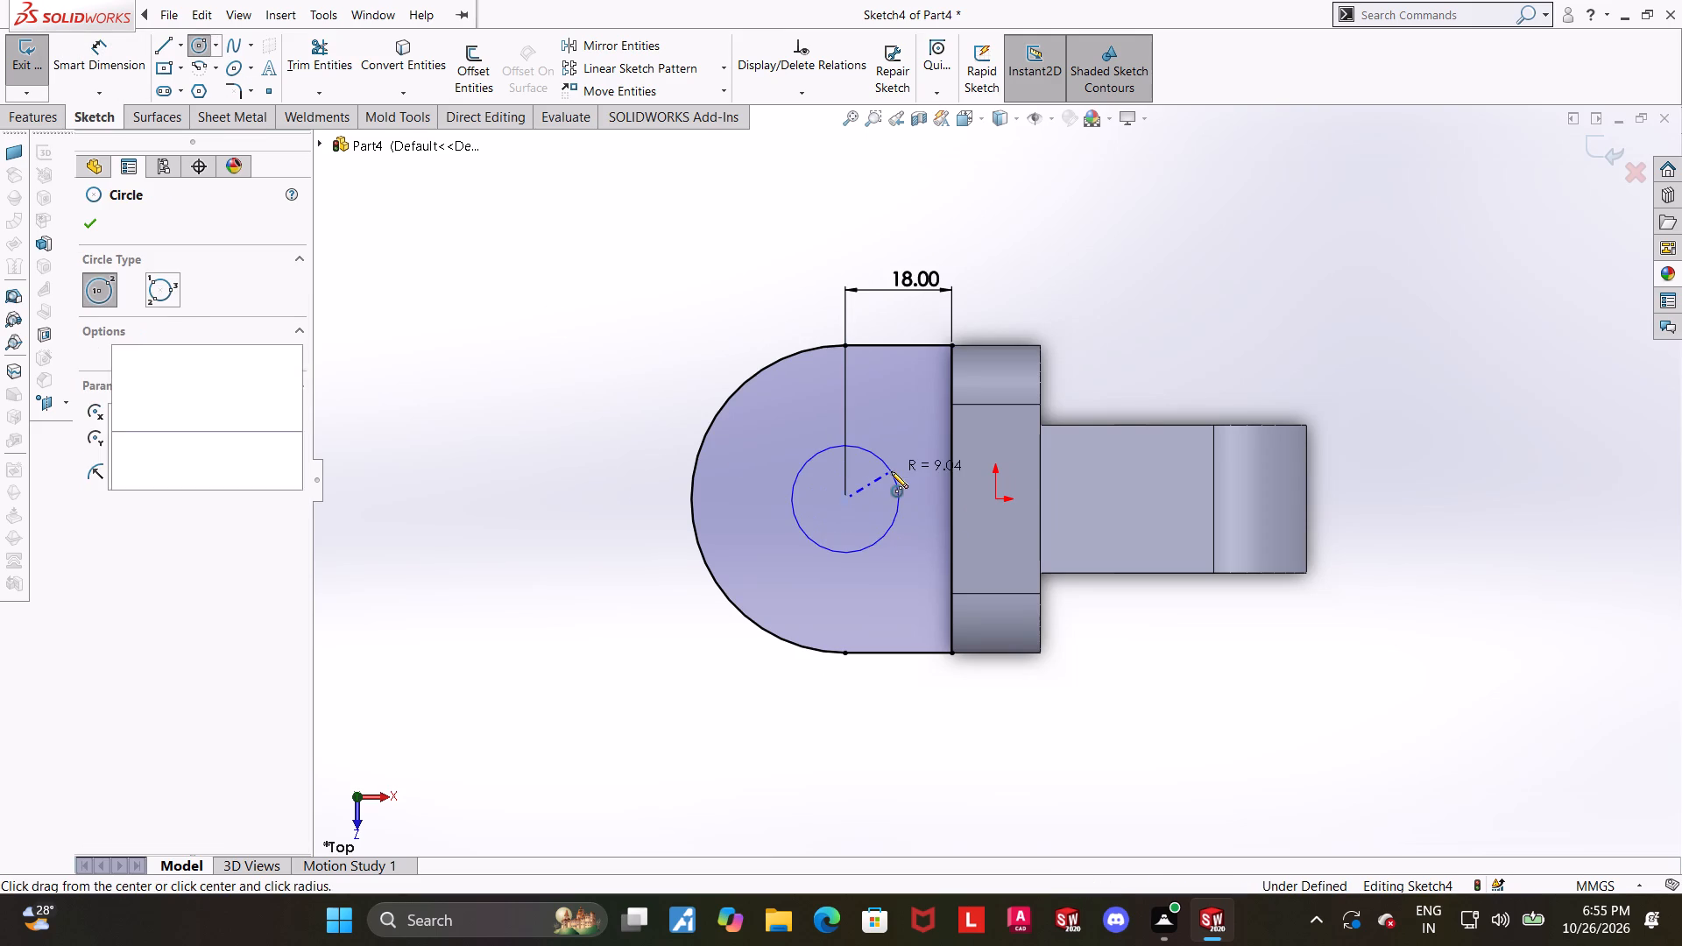
key(Escape)
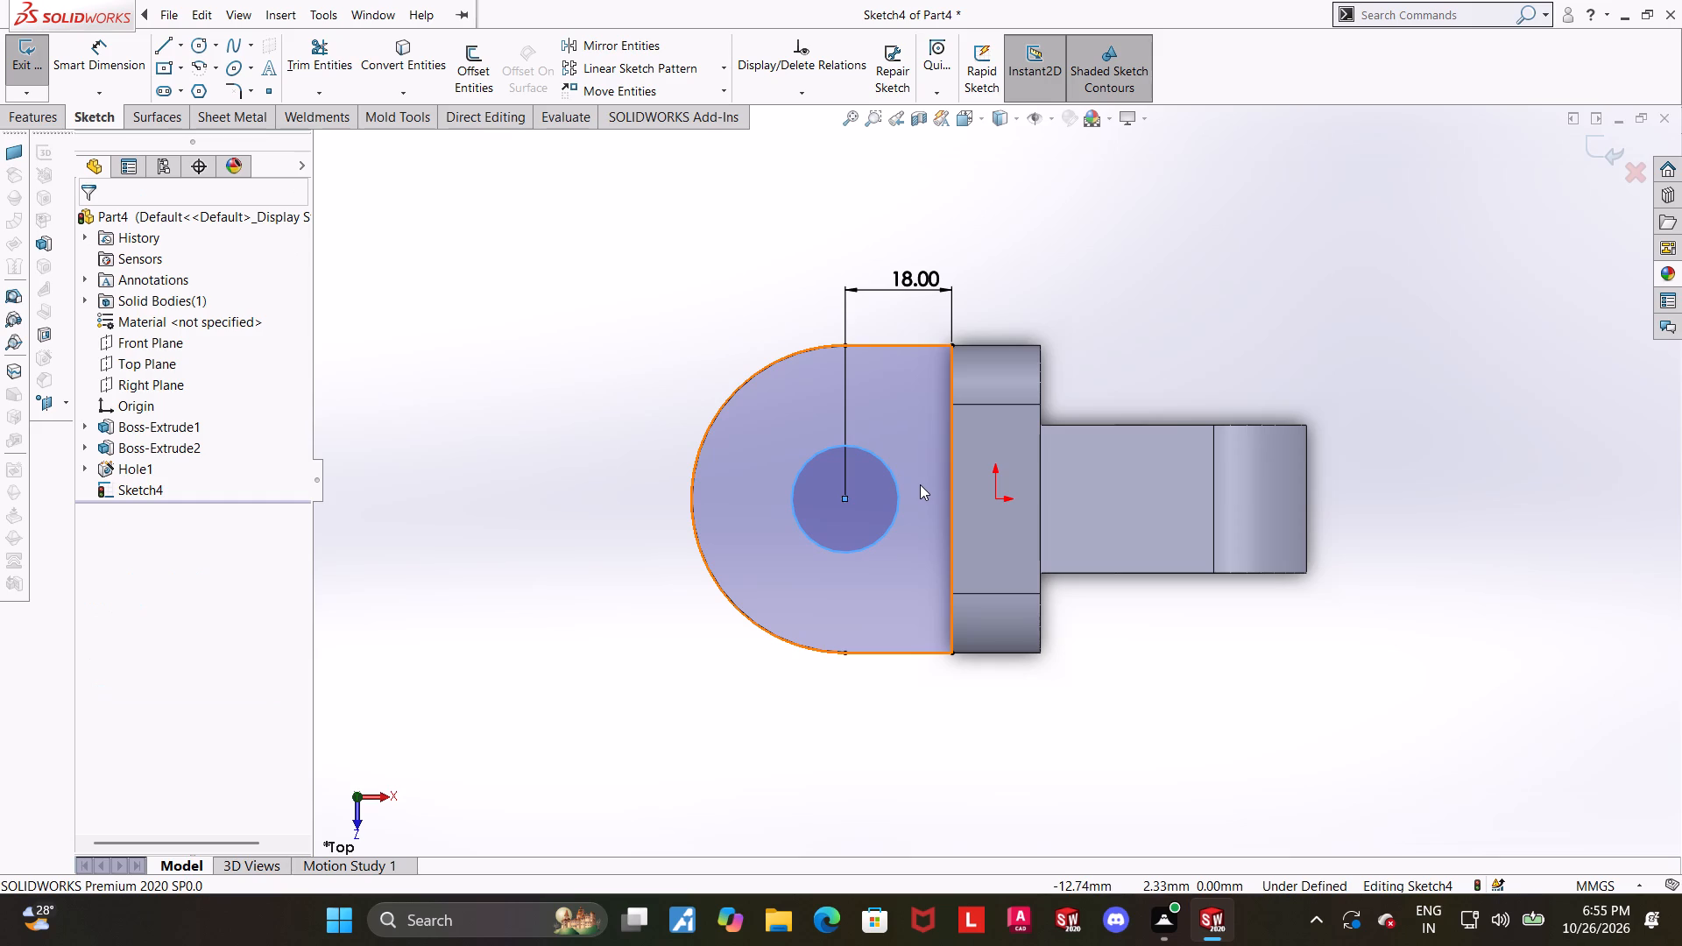
Dimension the circle's diameter as 20 mm.
click(134, 56)
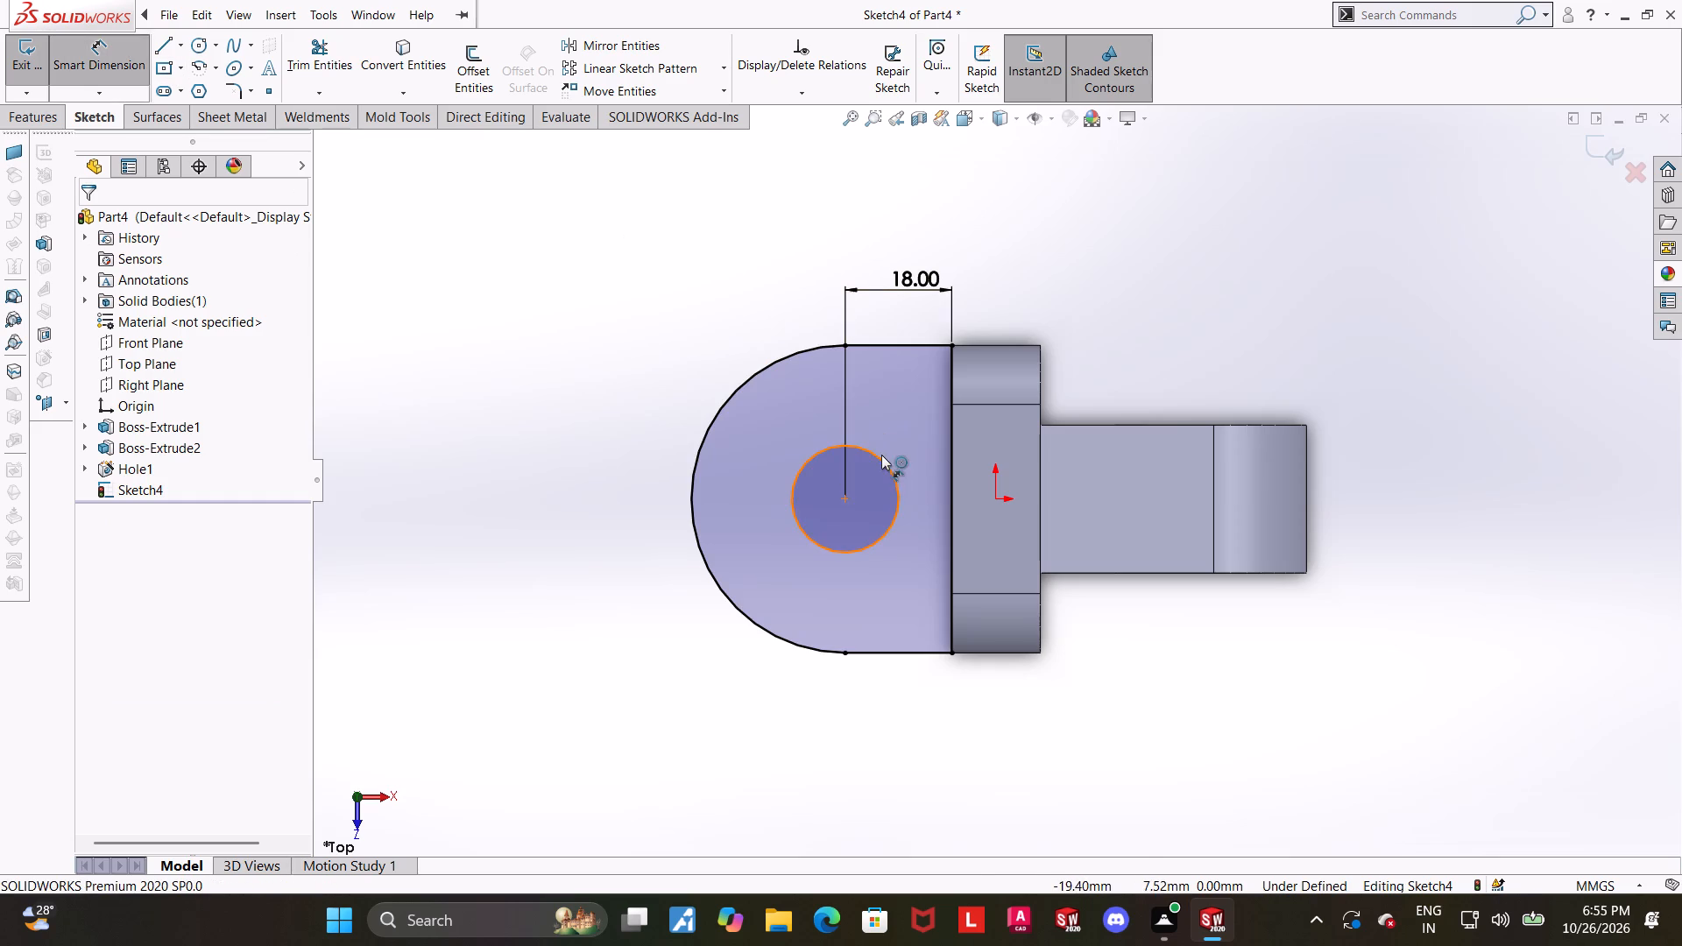
click(881, 455)
click(1027, 467)
text(20)
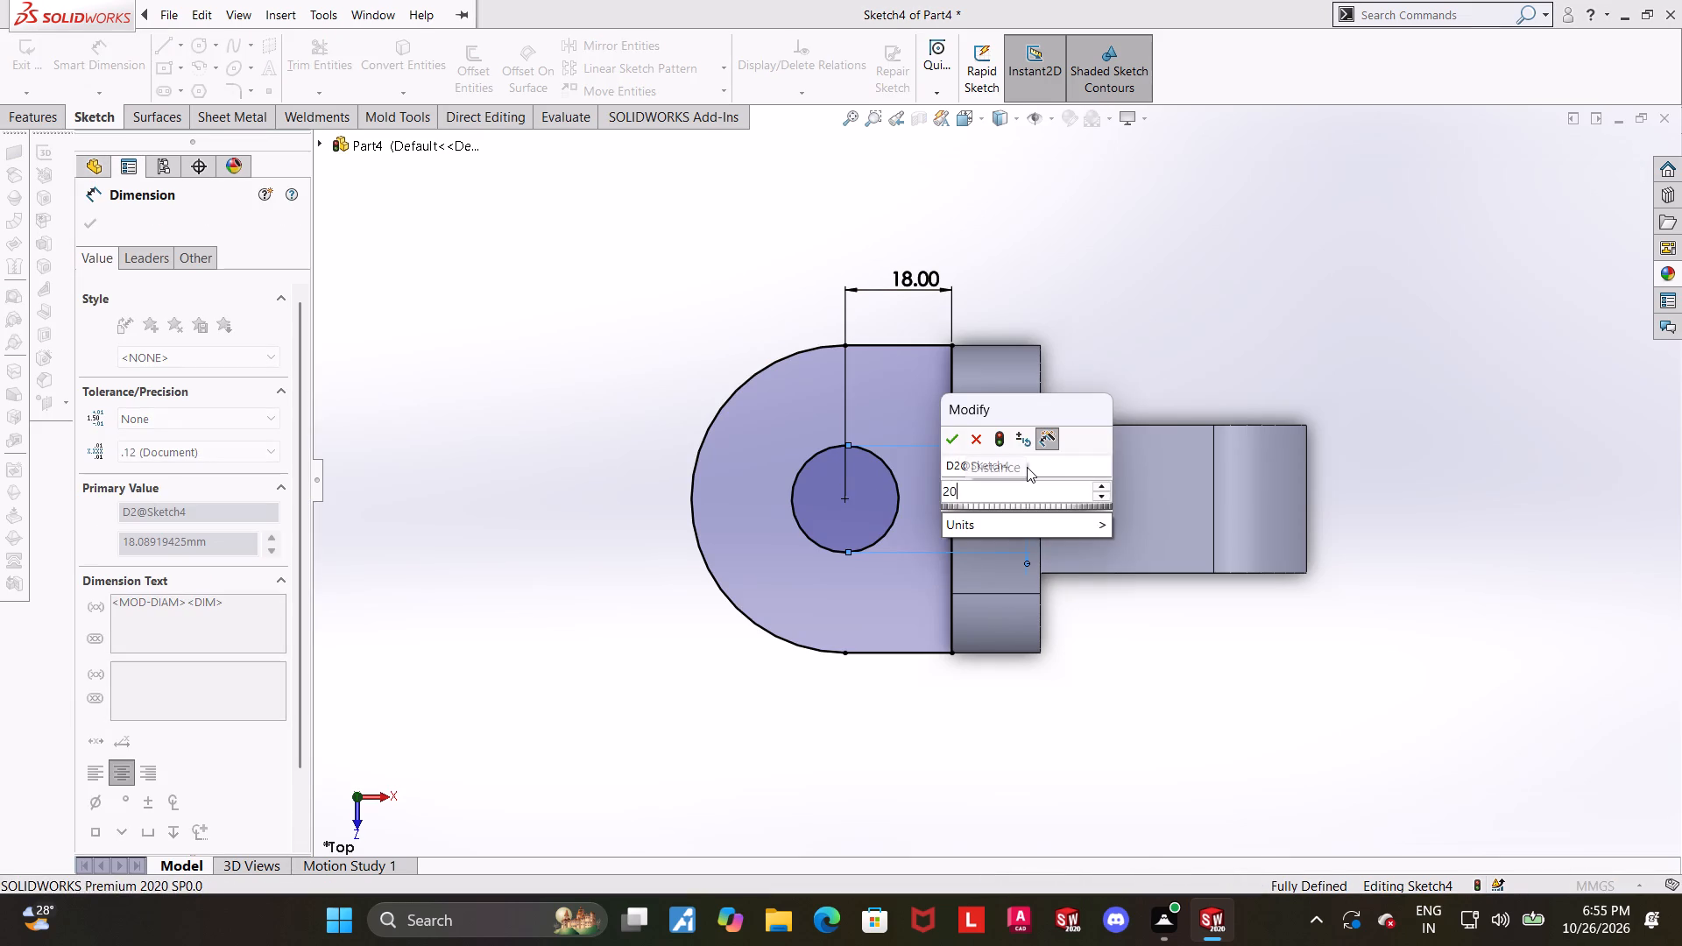
key(Return)
key(Escape)
scroll(1093, 463, up, 1)
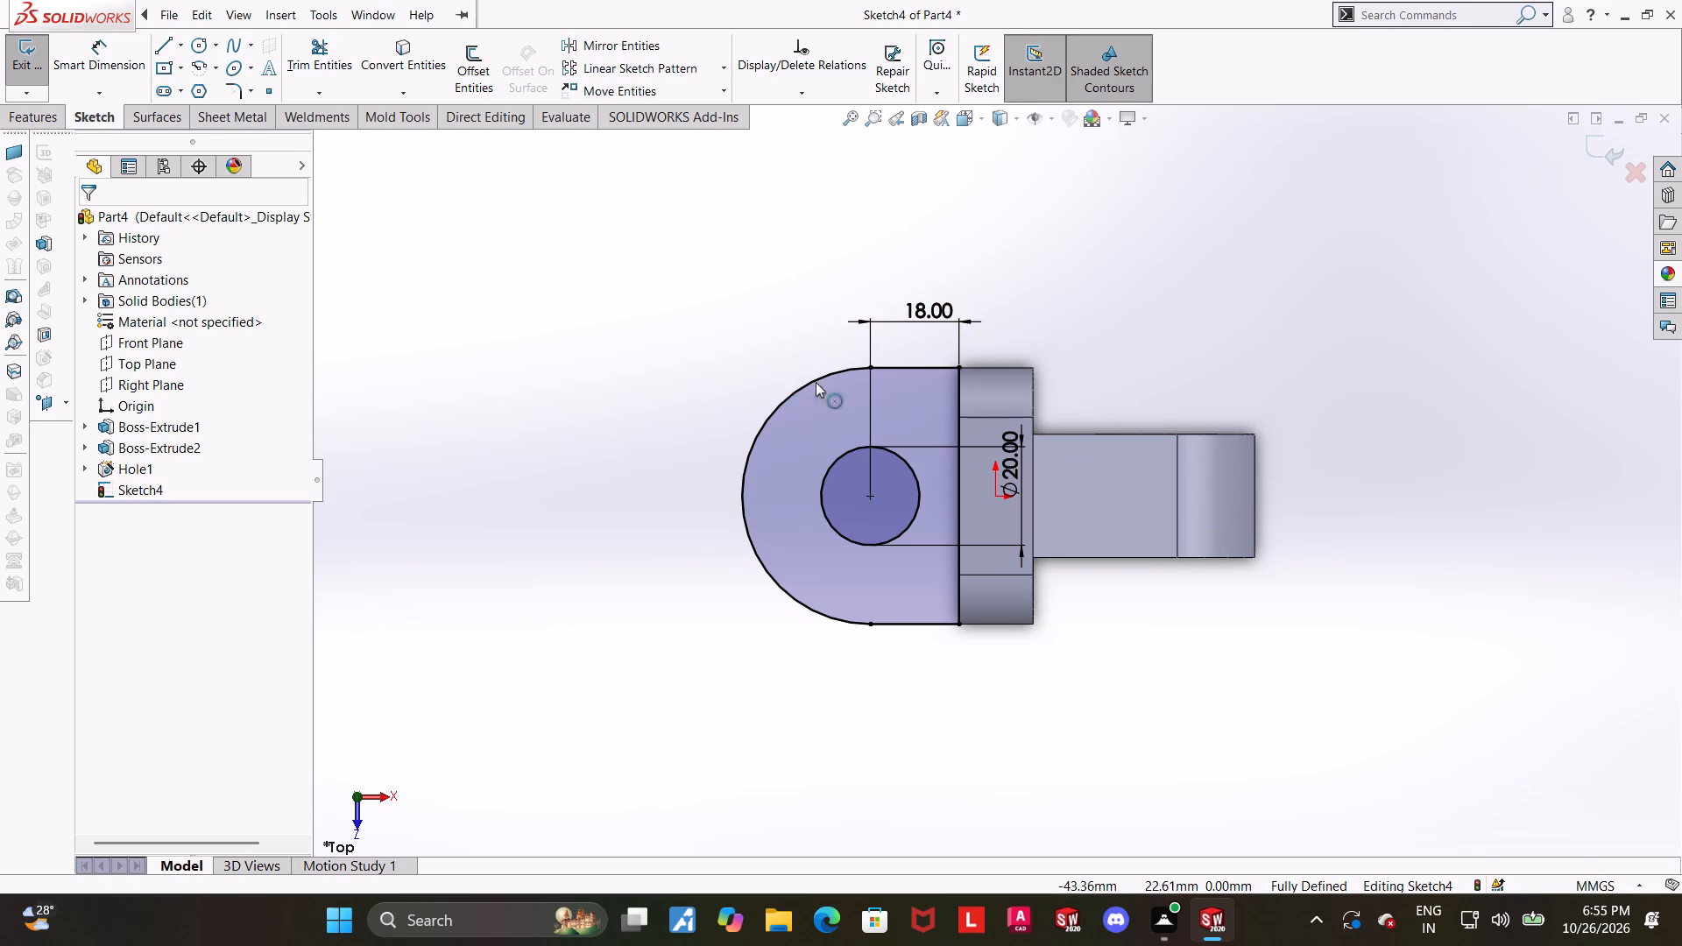
scroll(1073, 428, up, 1)
scroll(1042, 496, down, 1)
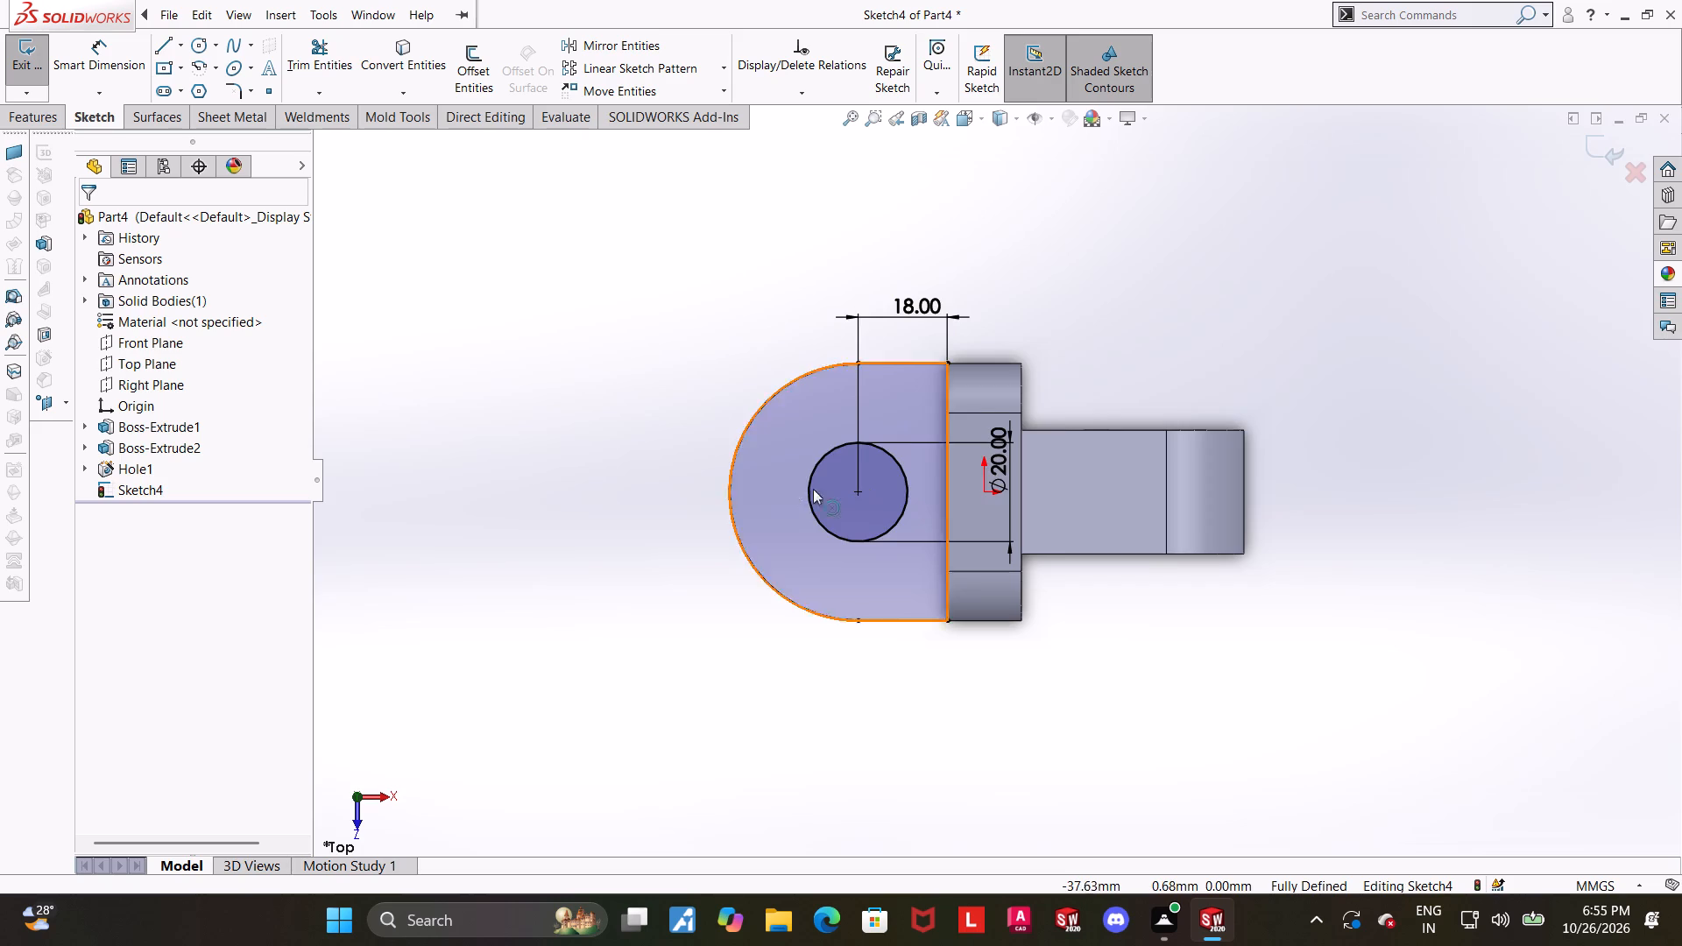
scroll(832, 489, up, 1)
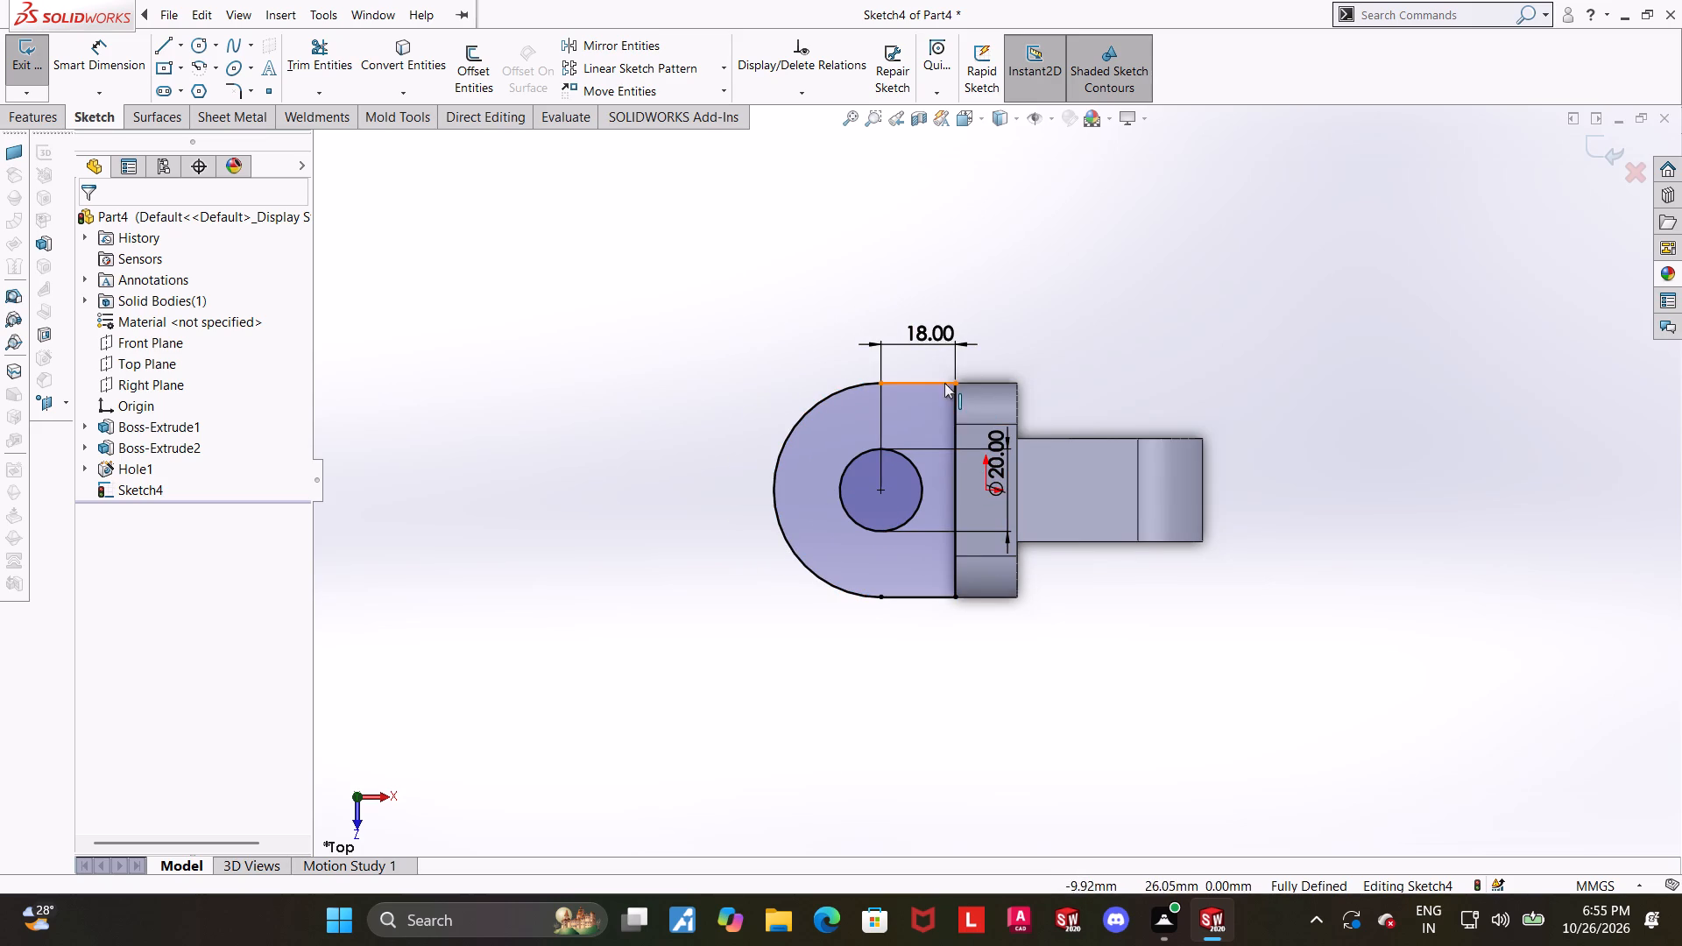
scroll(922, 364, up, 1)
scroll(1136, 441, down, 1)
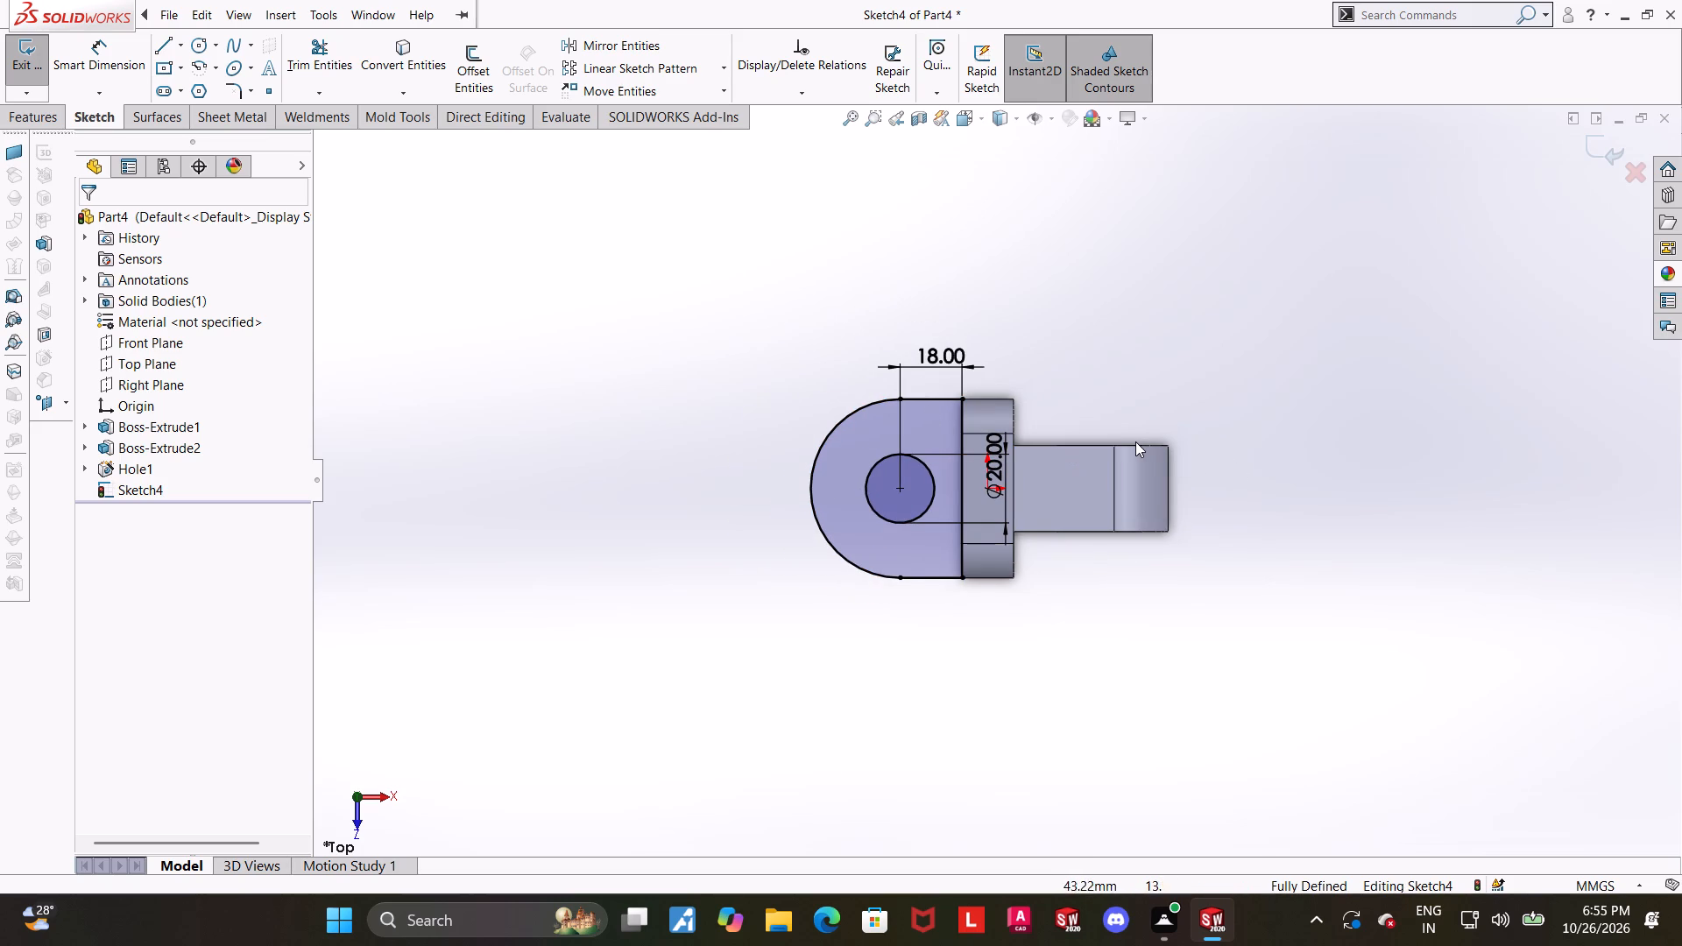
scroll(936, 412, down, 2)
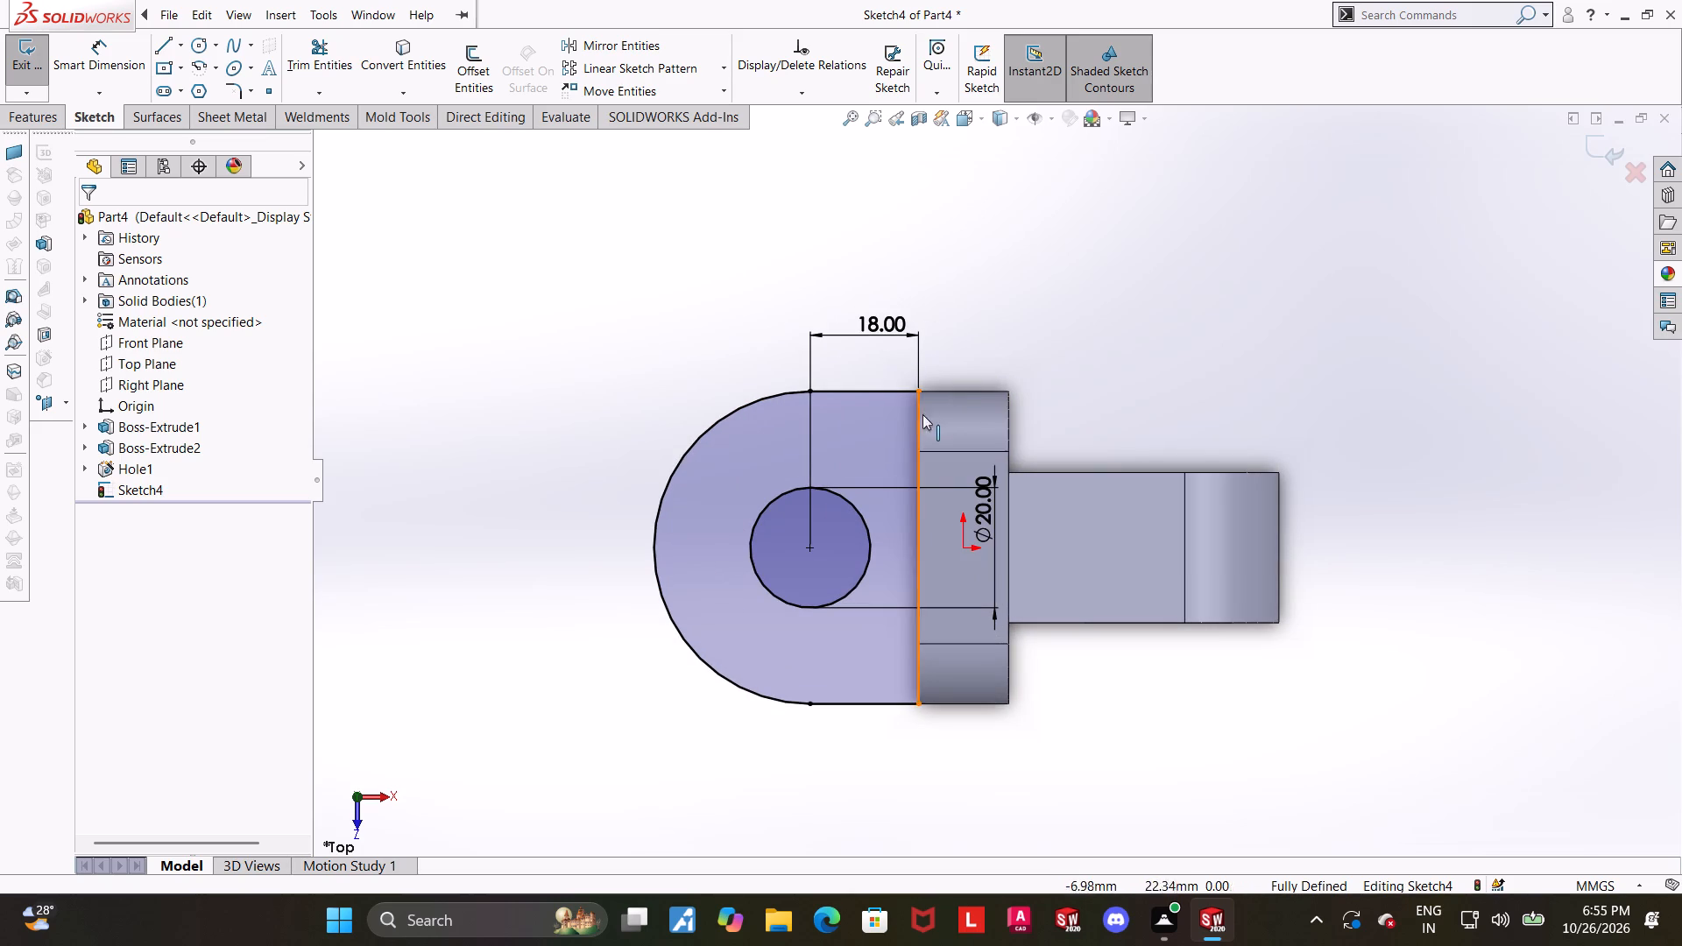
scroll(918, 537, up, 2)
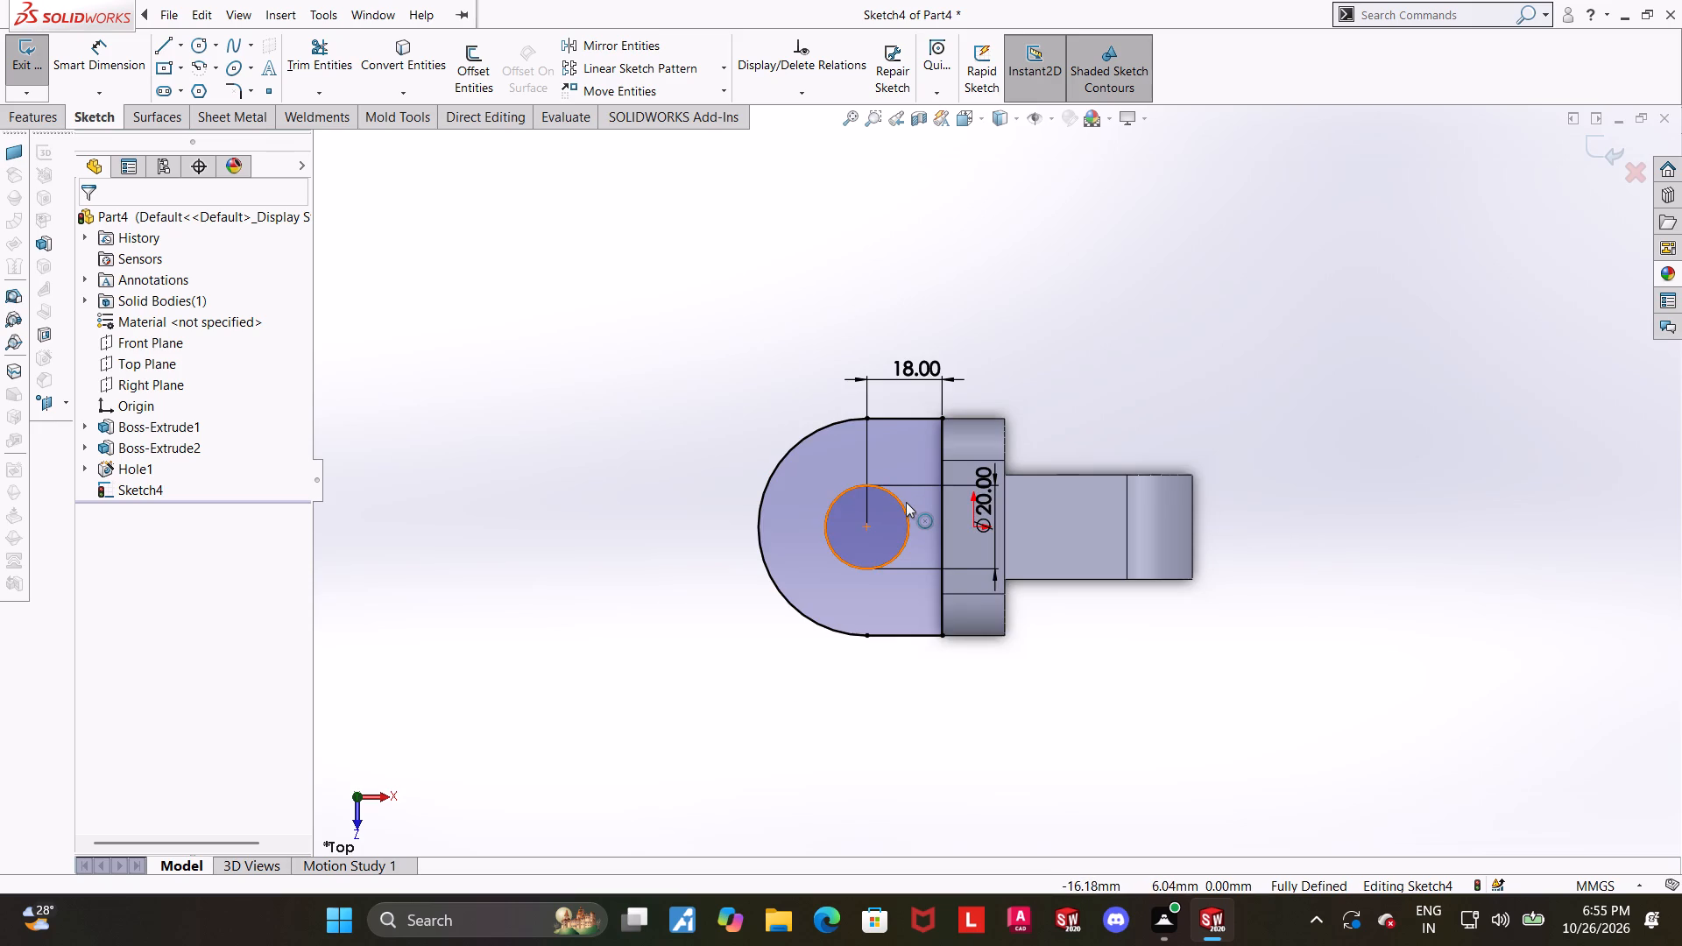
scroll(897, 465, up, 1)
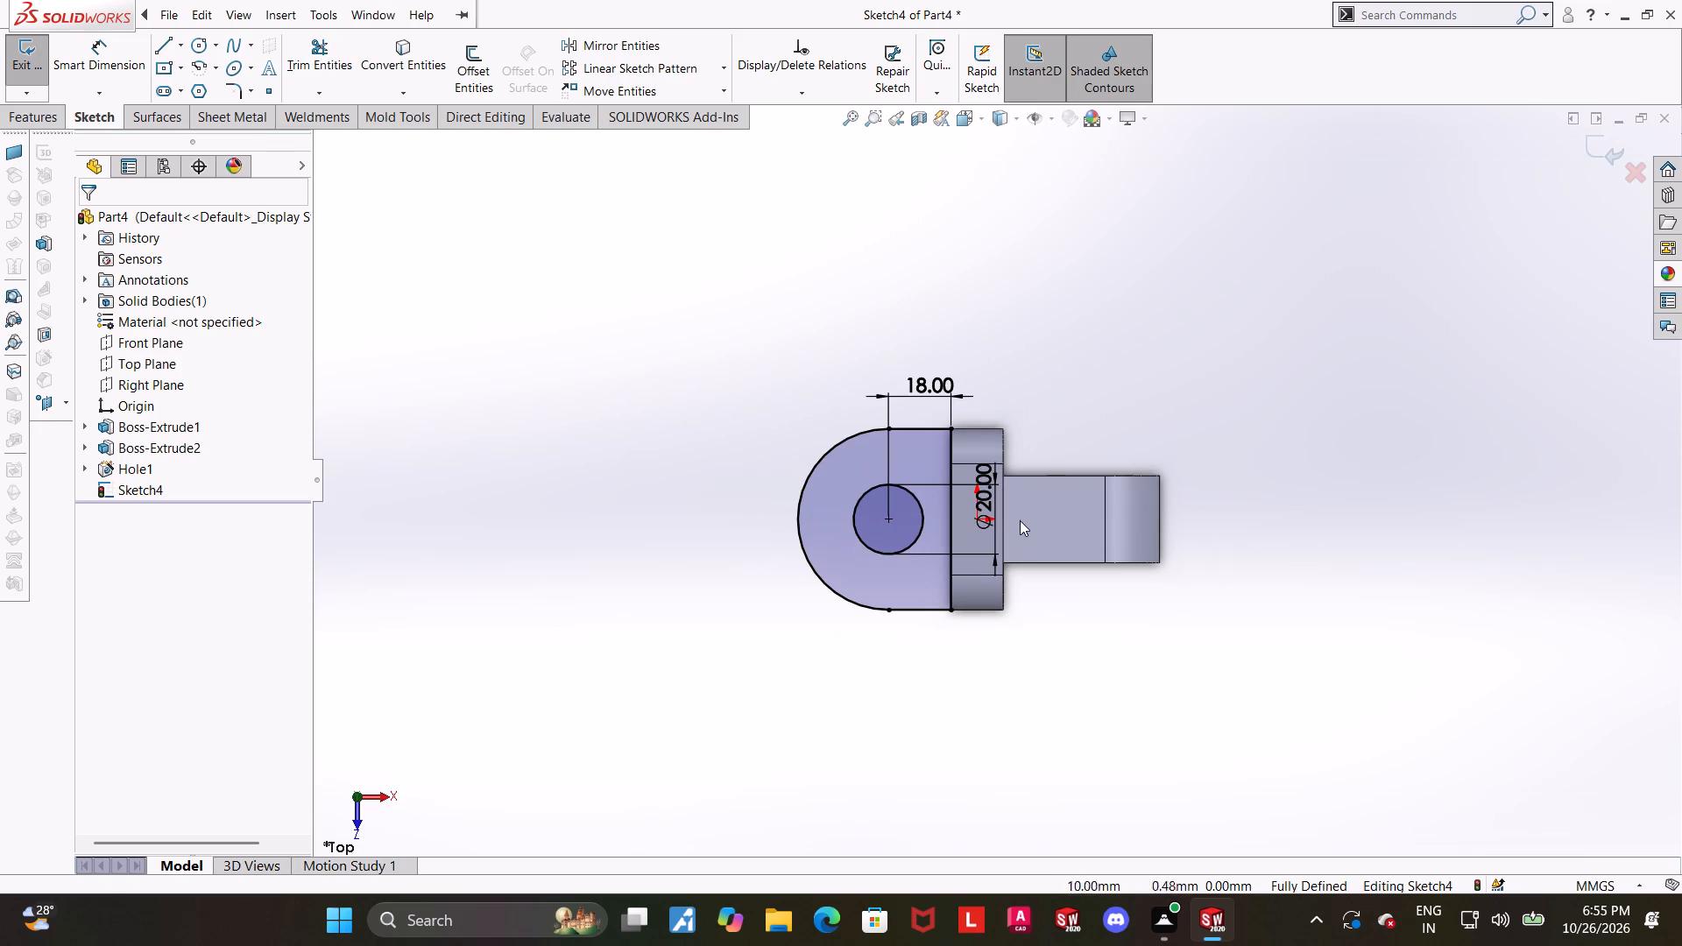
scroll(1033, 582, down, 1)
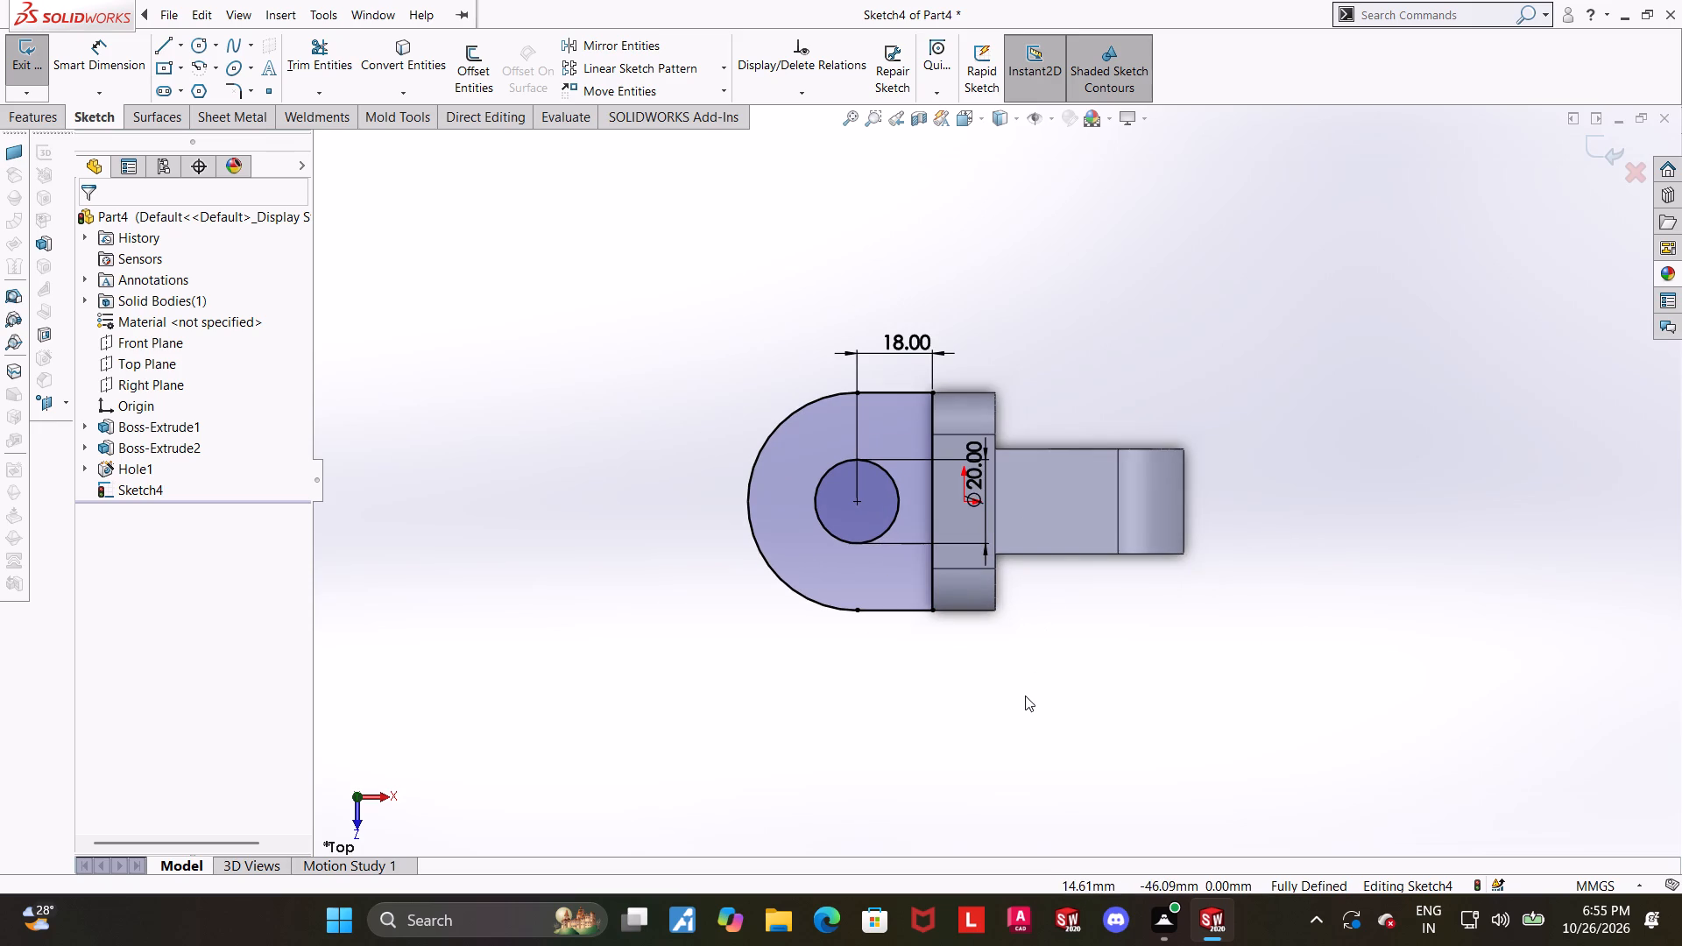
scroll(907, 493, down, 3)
Sketch a horizontal centreline about 40 mm long from the hole's centre outward past the rounded end.
key(Escape)
click(173, 39)
key(Escape)
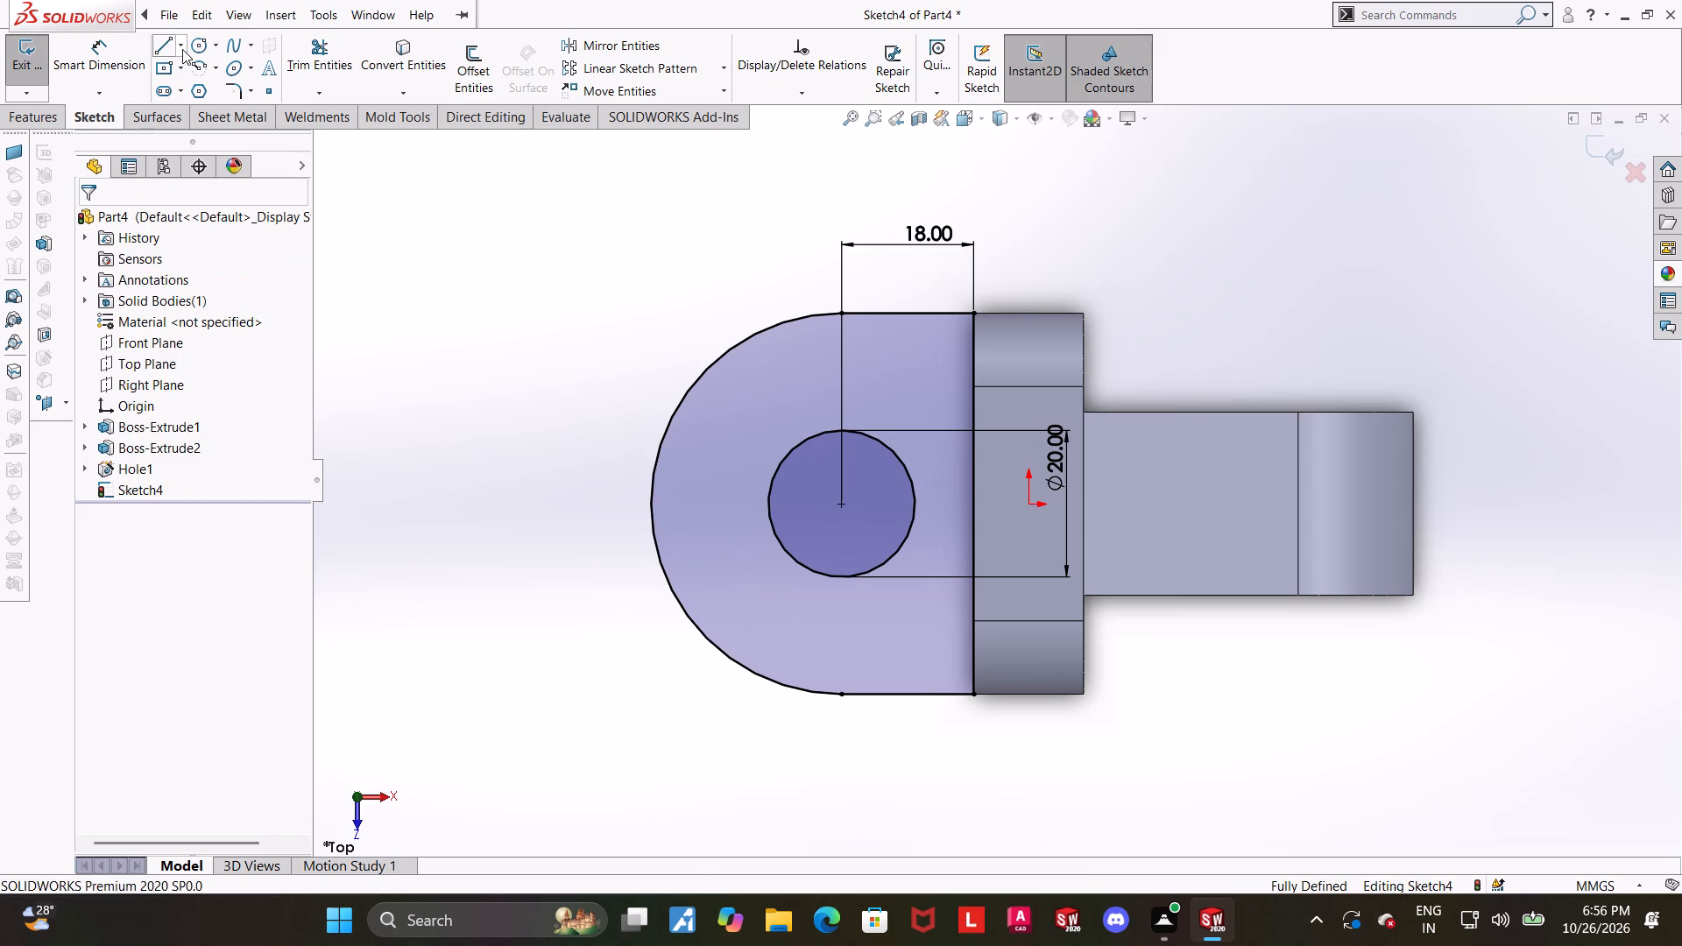
click(182, 49)
click(187, 95)
click(841, 506)
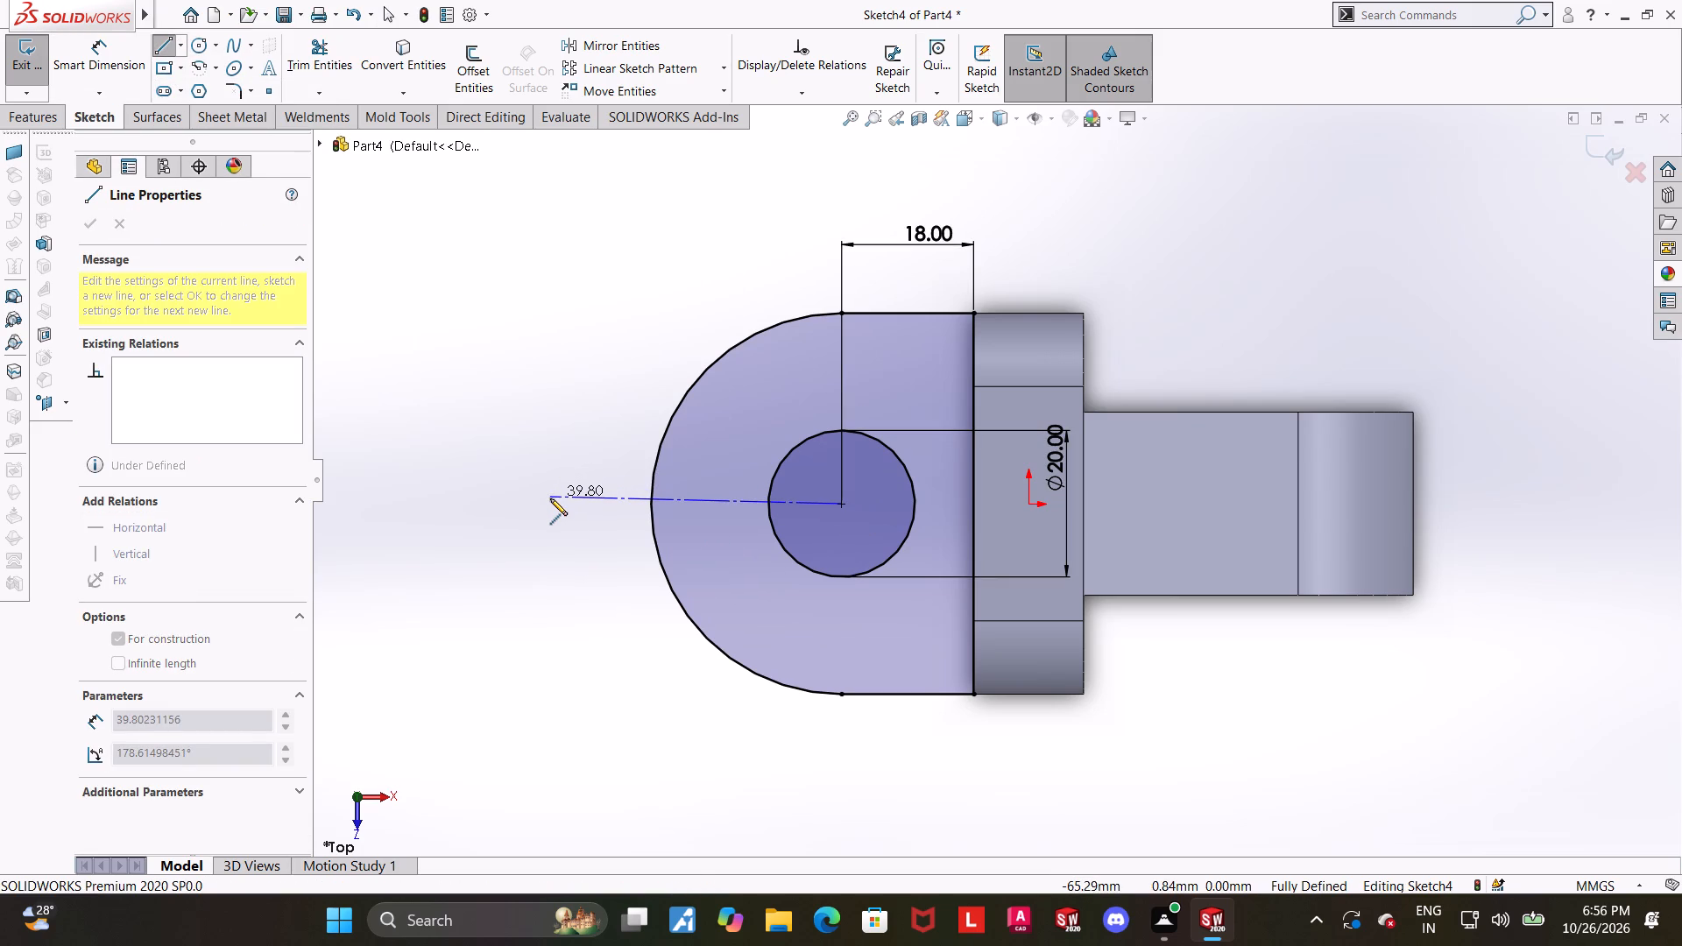
click(549, 500)
key(Escape)
key(Escape)
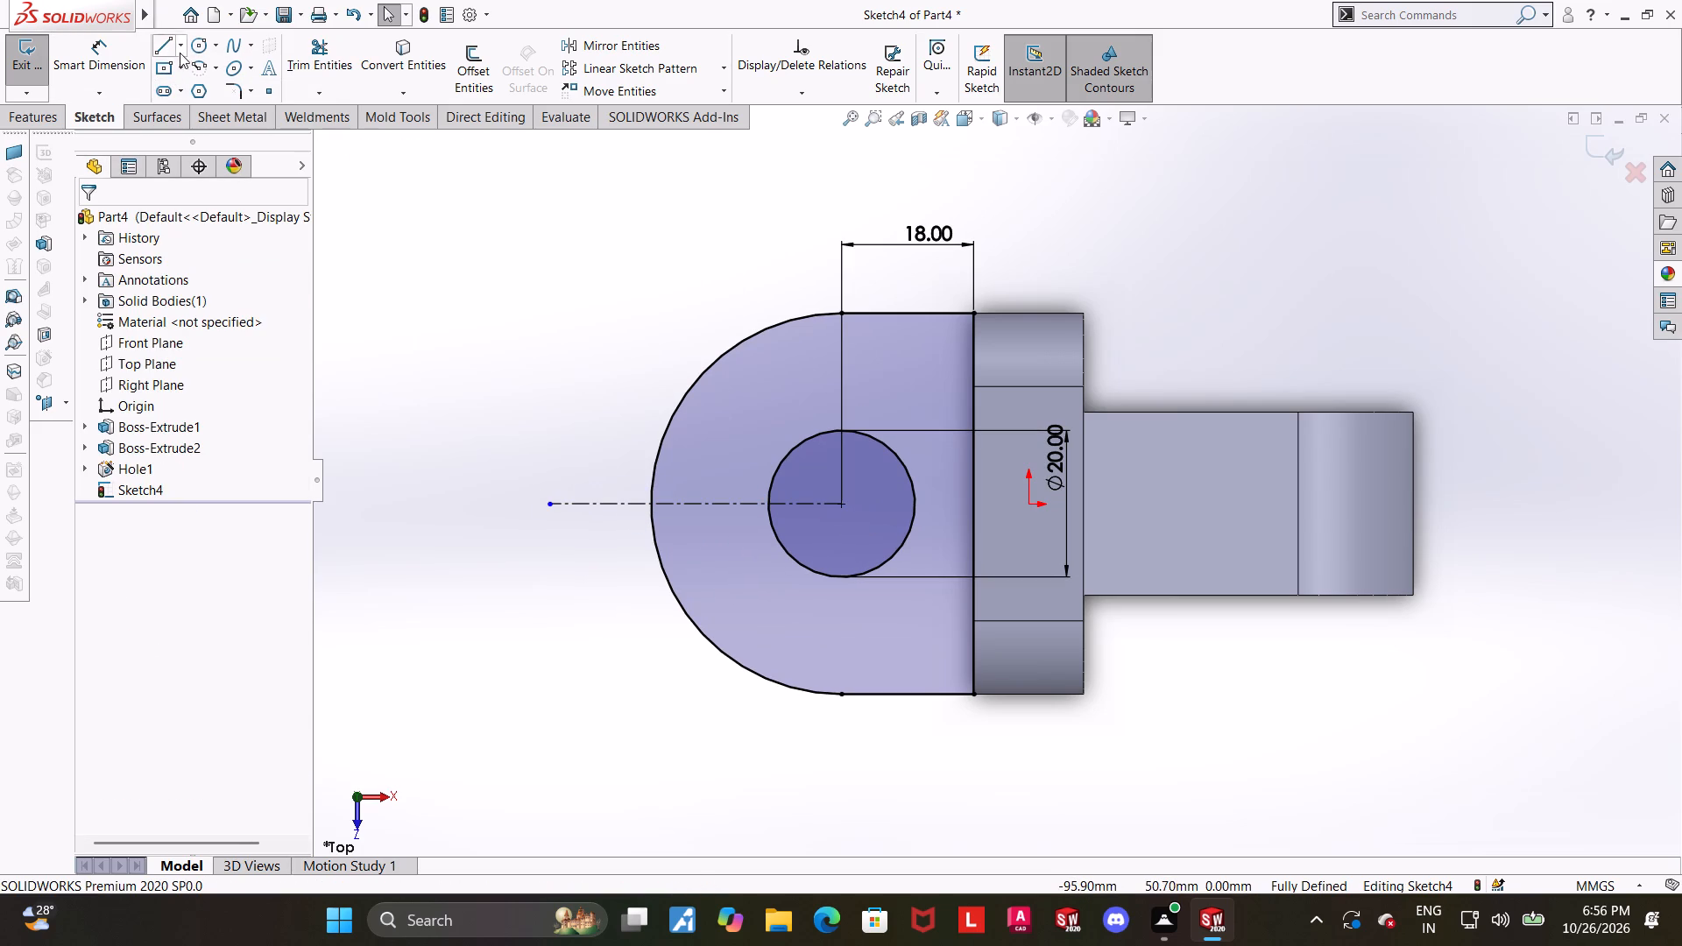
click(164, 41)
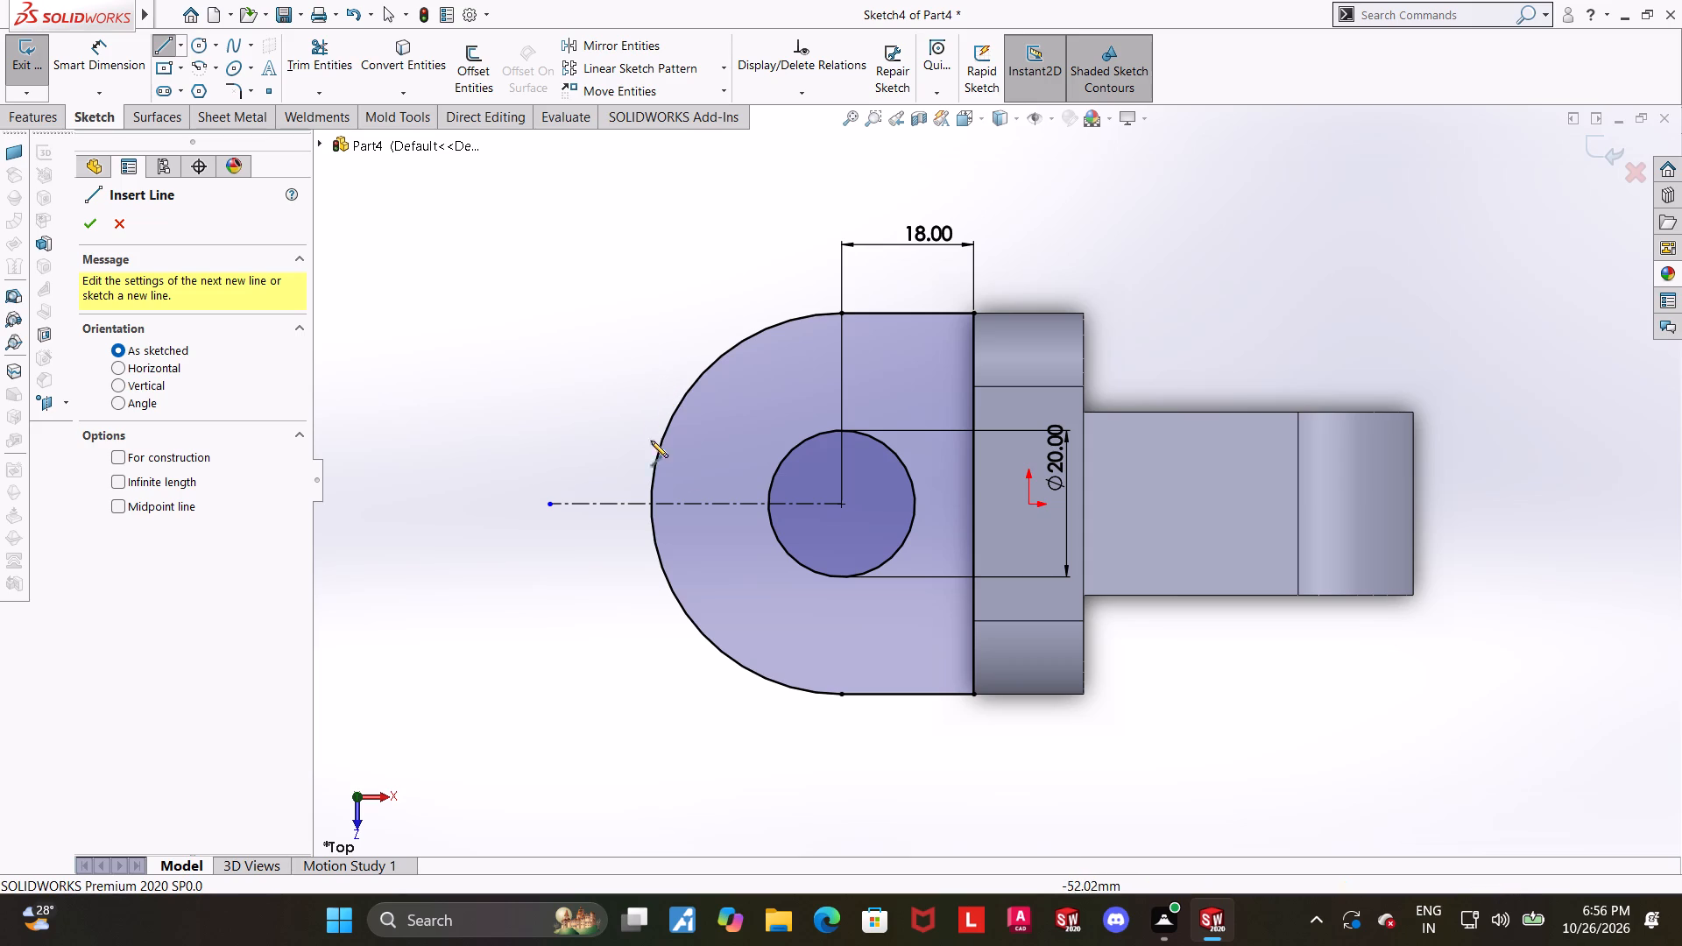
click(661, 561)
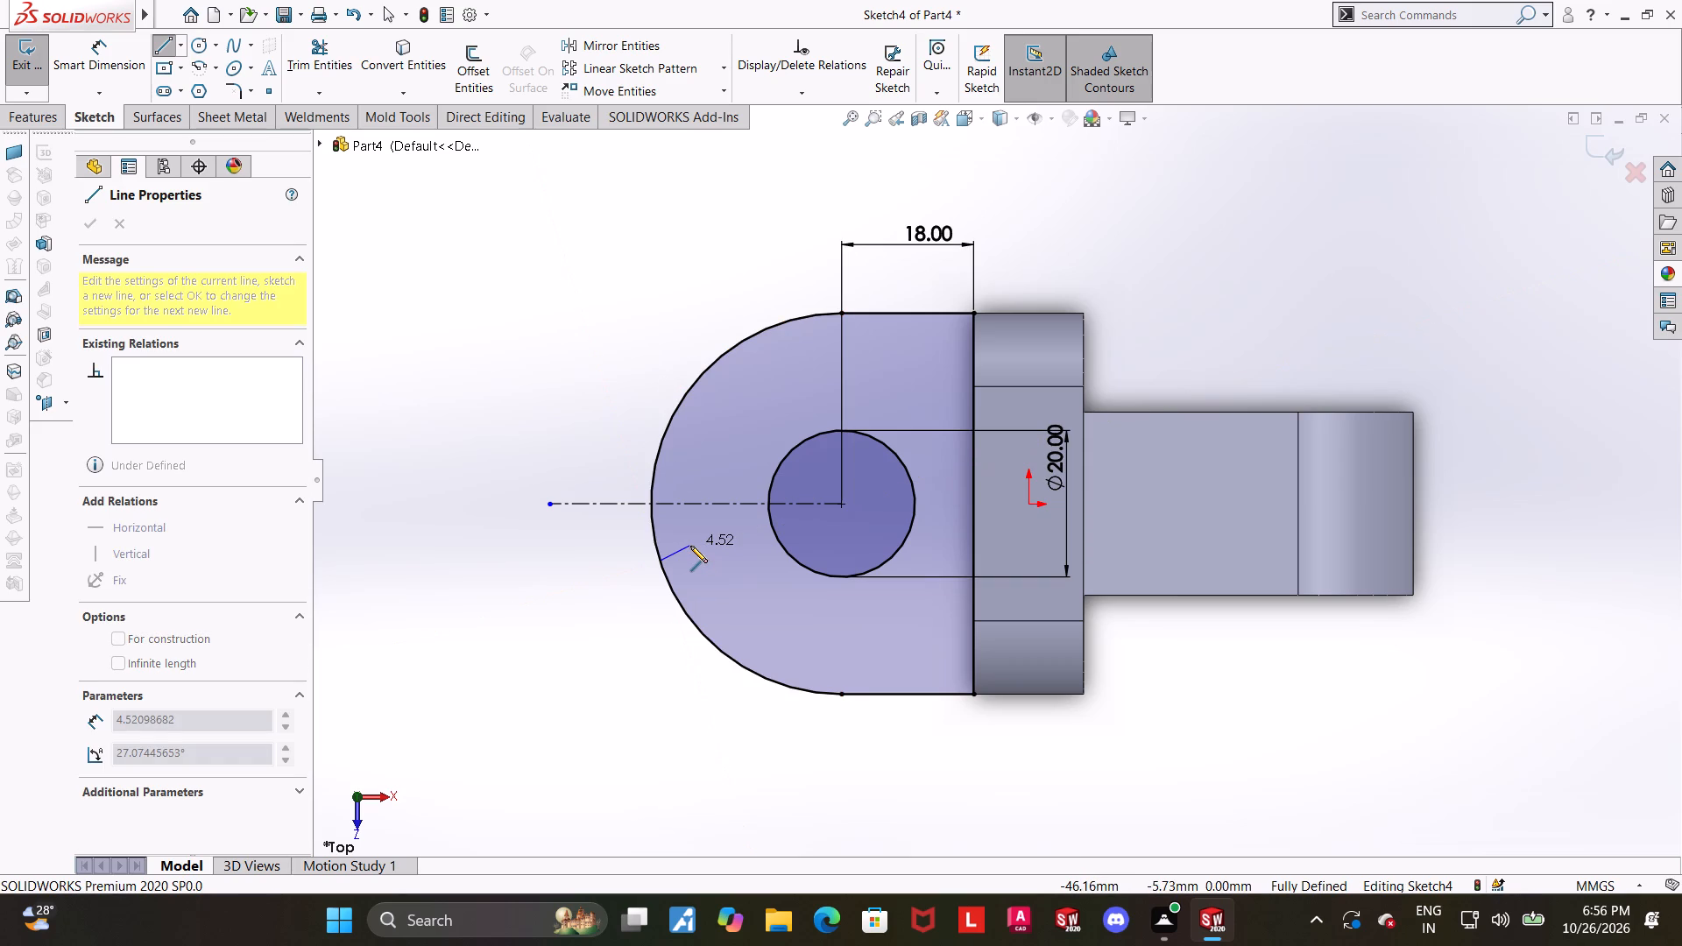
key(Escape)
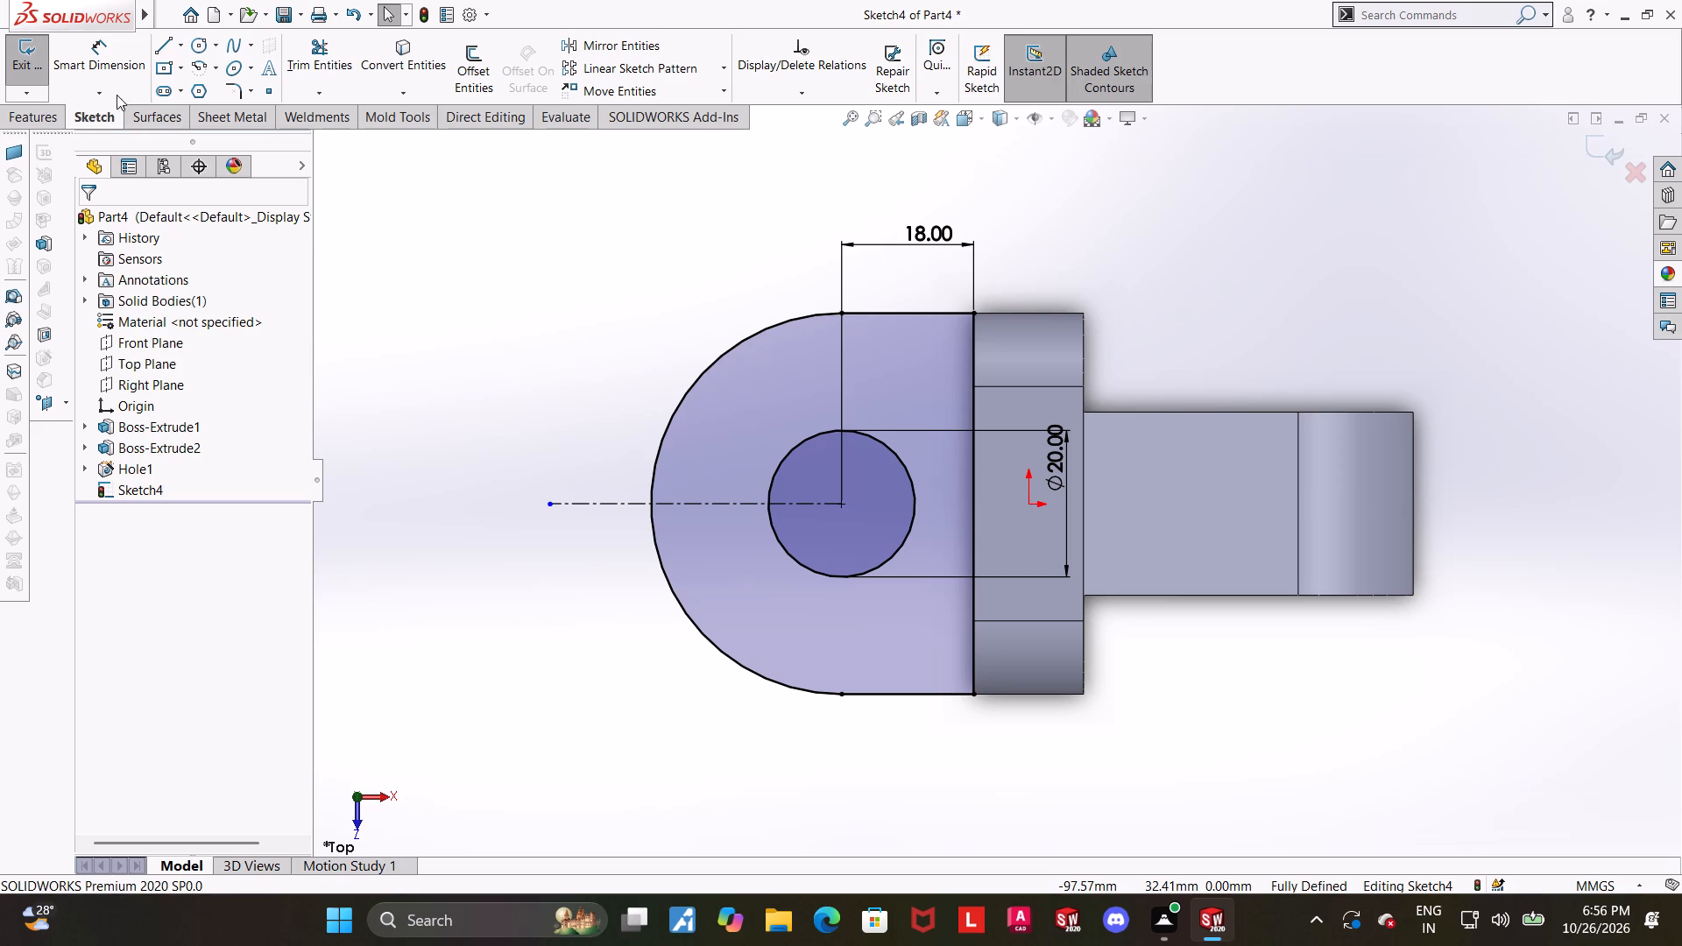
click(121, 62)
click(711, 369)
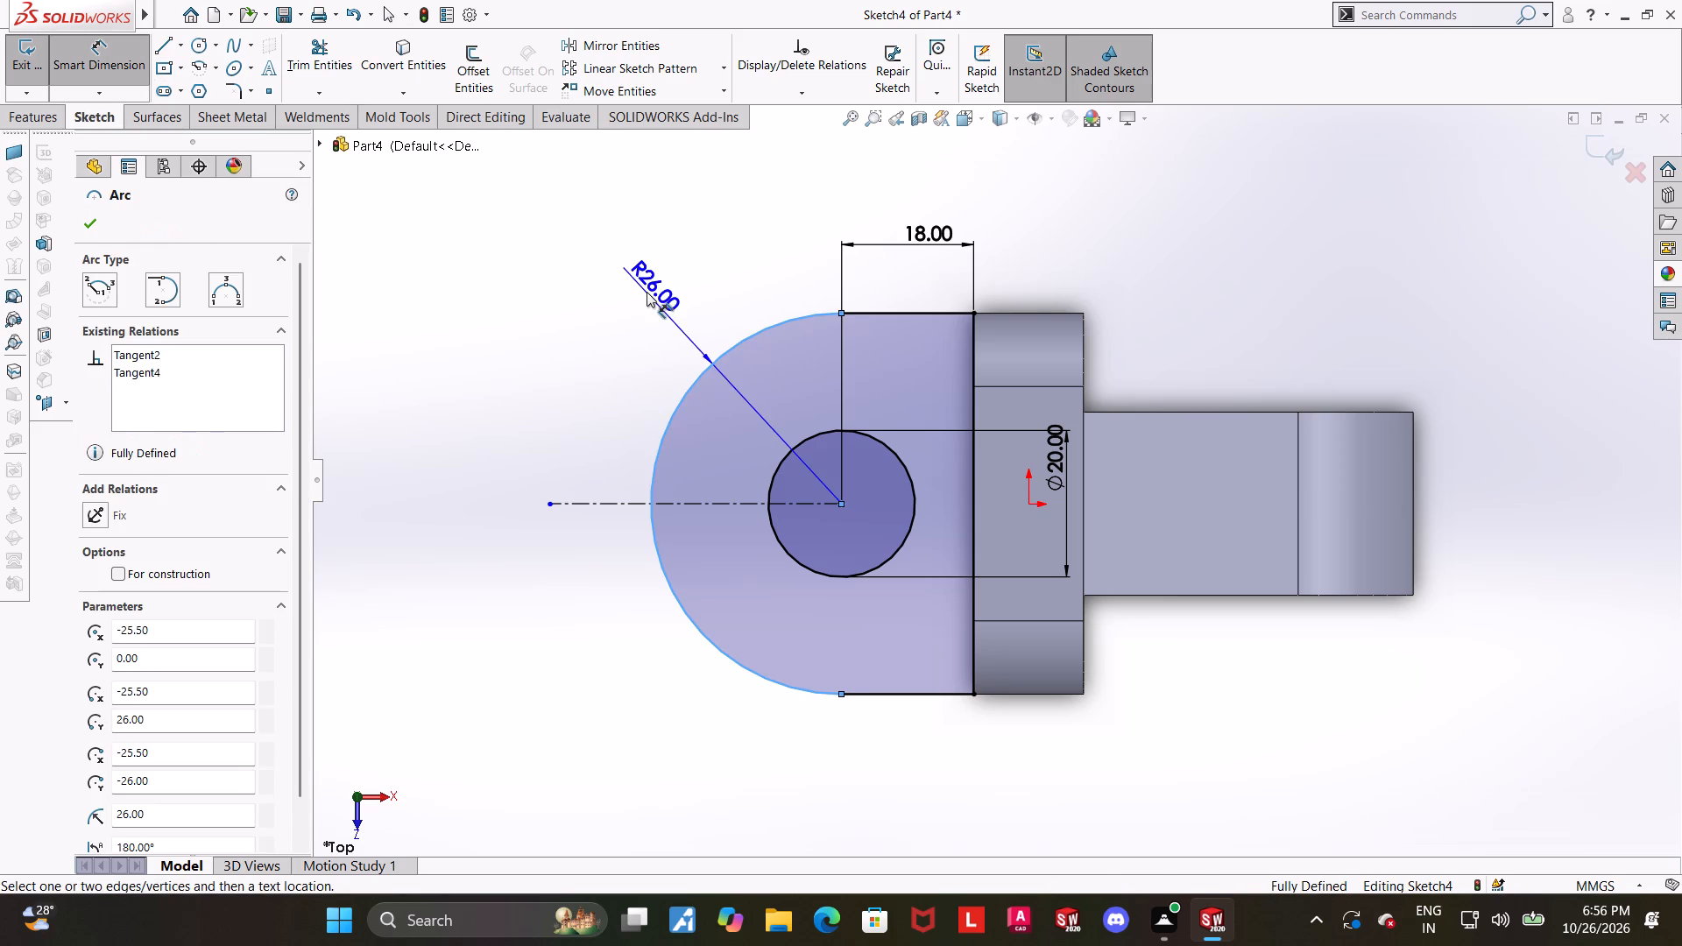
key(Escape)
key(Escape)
Sketch a centre-point arc of about 21.6 mm radius around the hole's centre, just inside the rounded end and crossing the centreline.
click(198, 68)
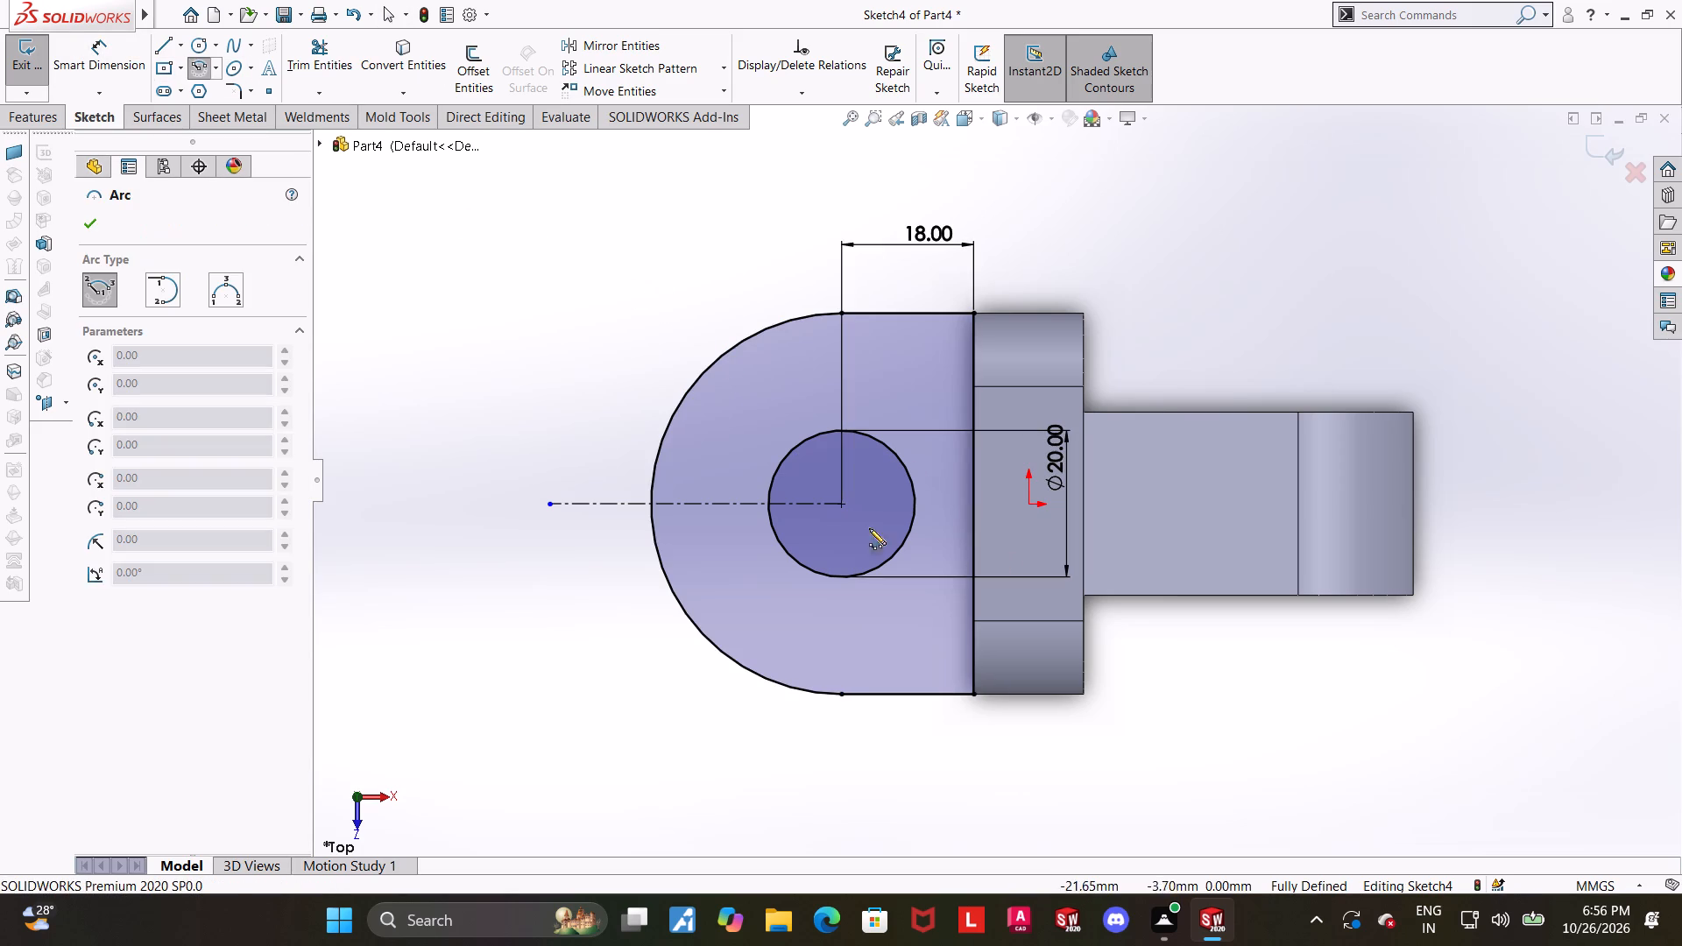
click(845, 505)
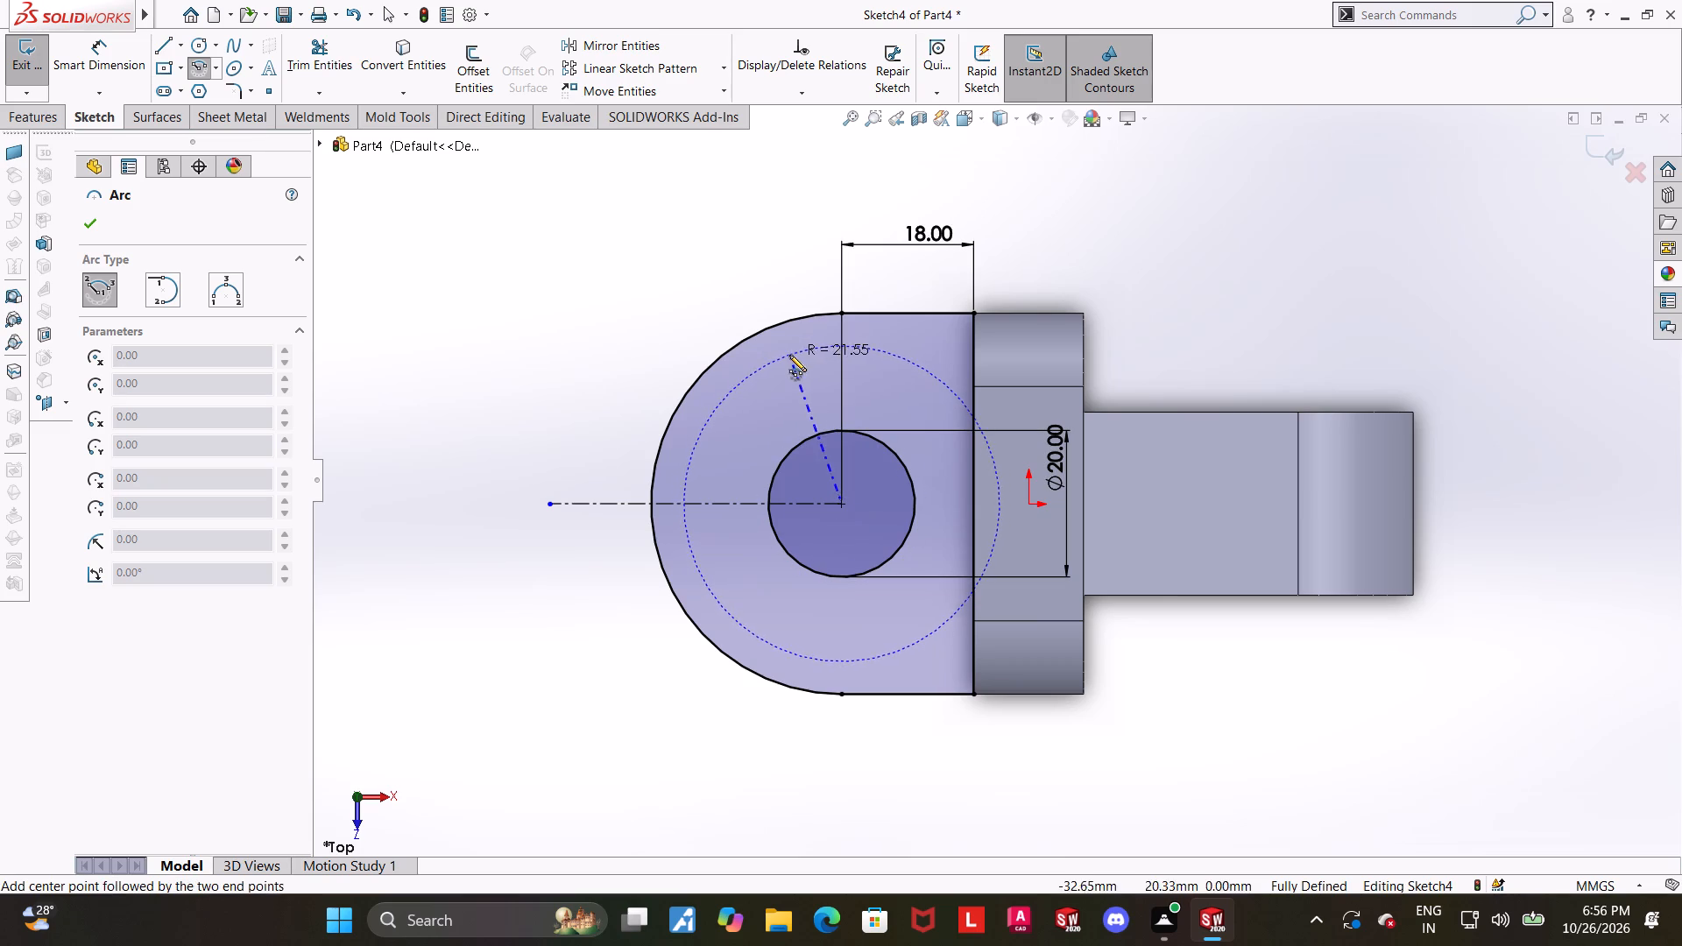
click(789, 355)
click(785, 653)
key(Escape)
key(Escape)
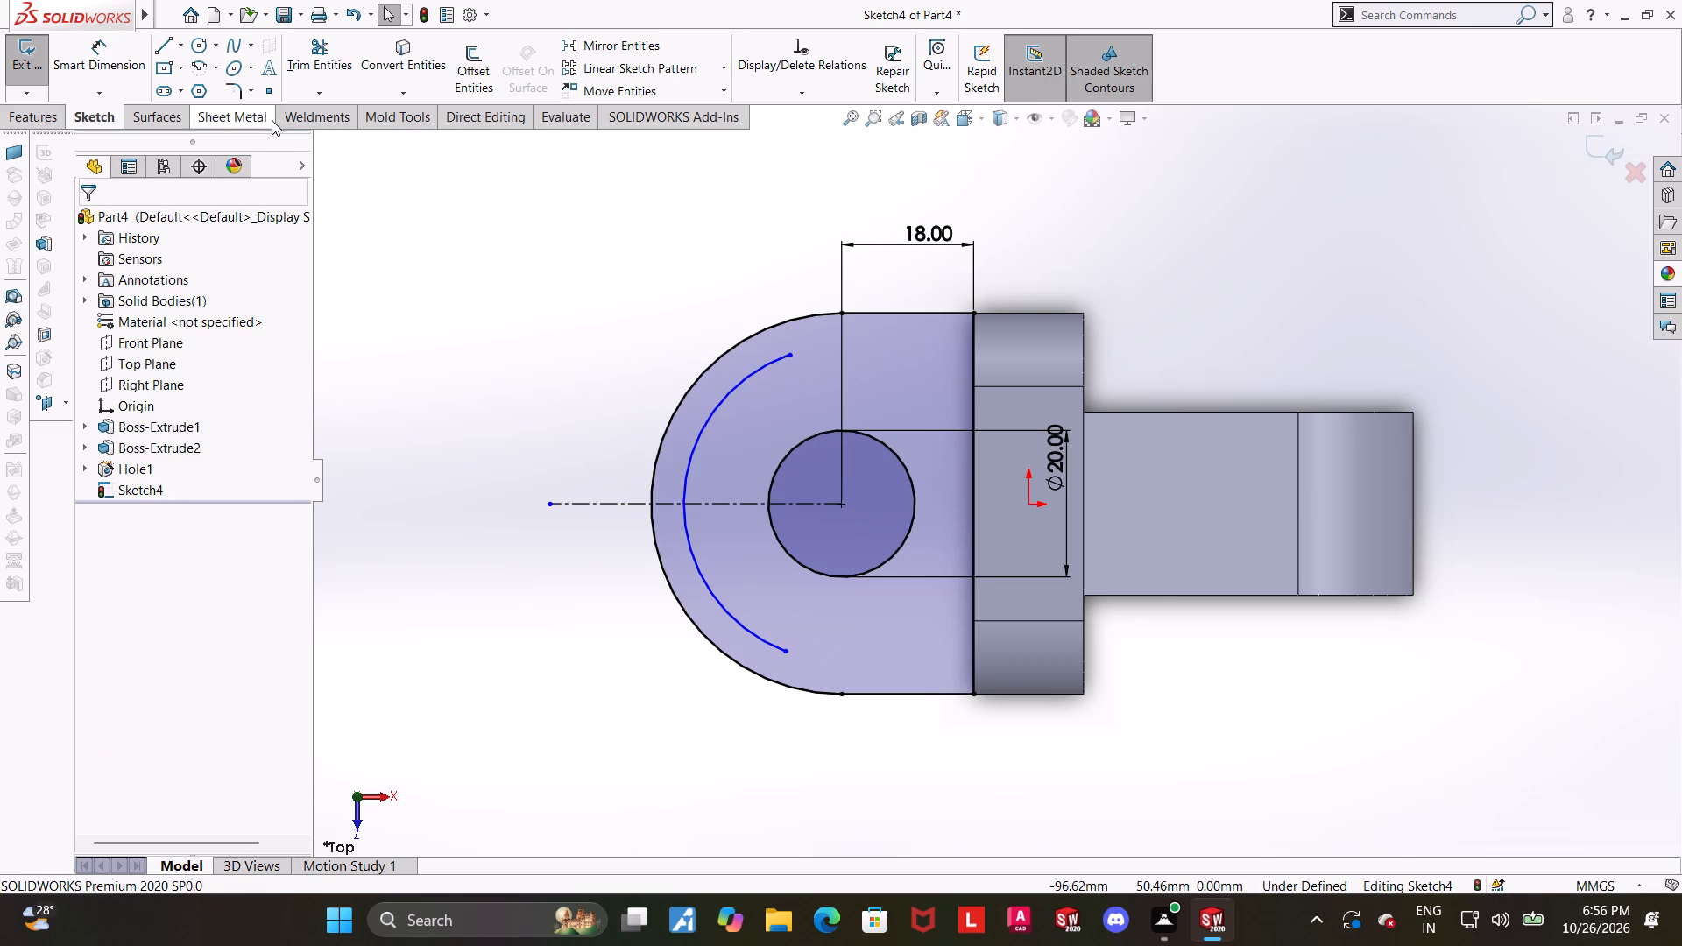
Dimension the inner arc's radius as 21 mm.
click(128, 52)
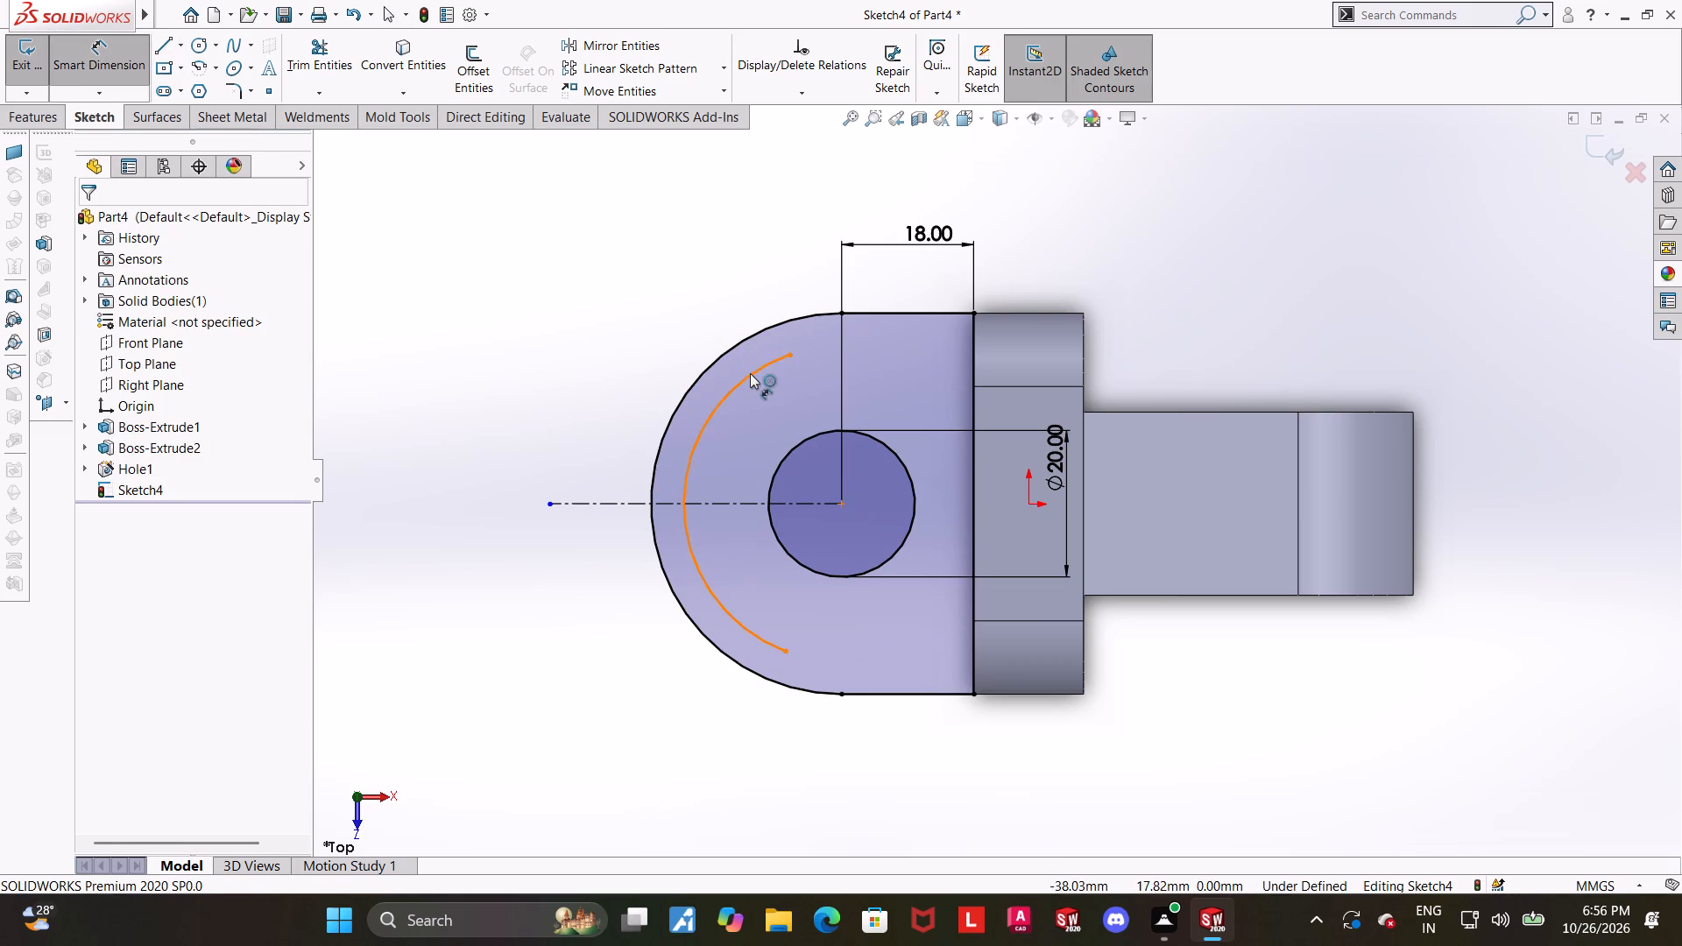
click(750, 373)
click(682, 270)
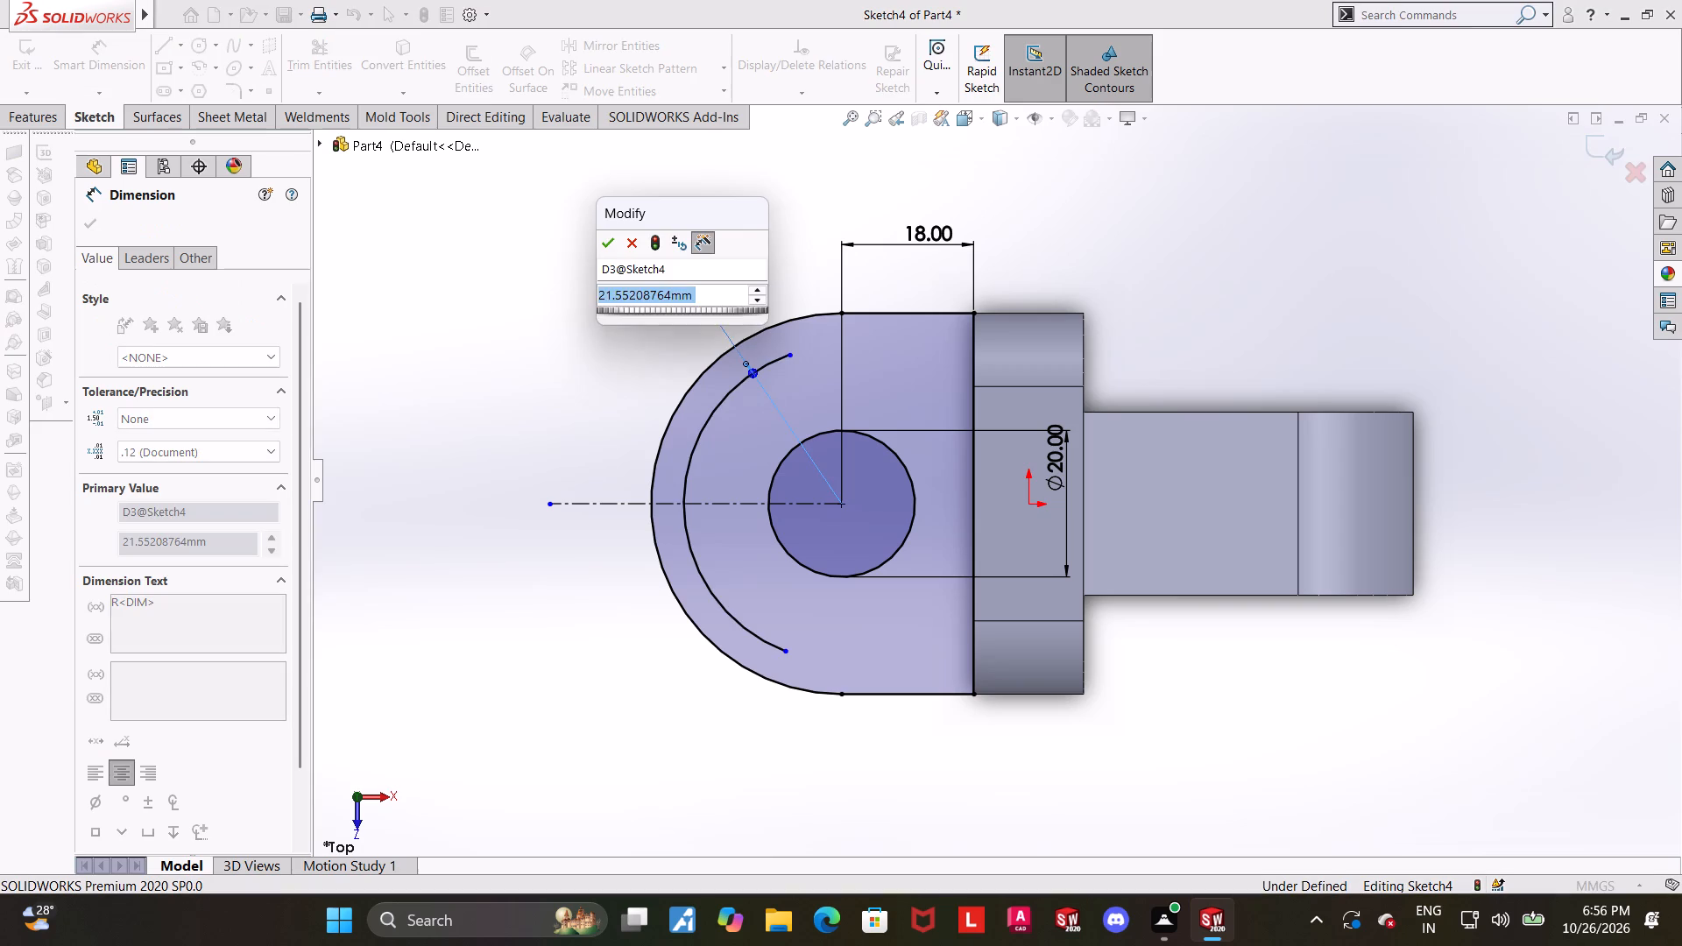
text(21)
key(Return)
key(Escape)
key(Escape)
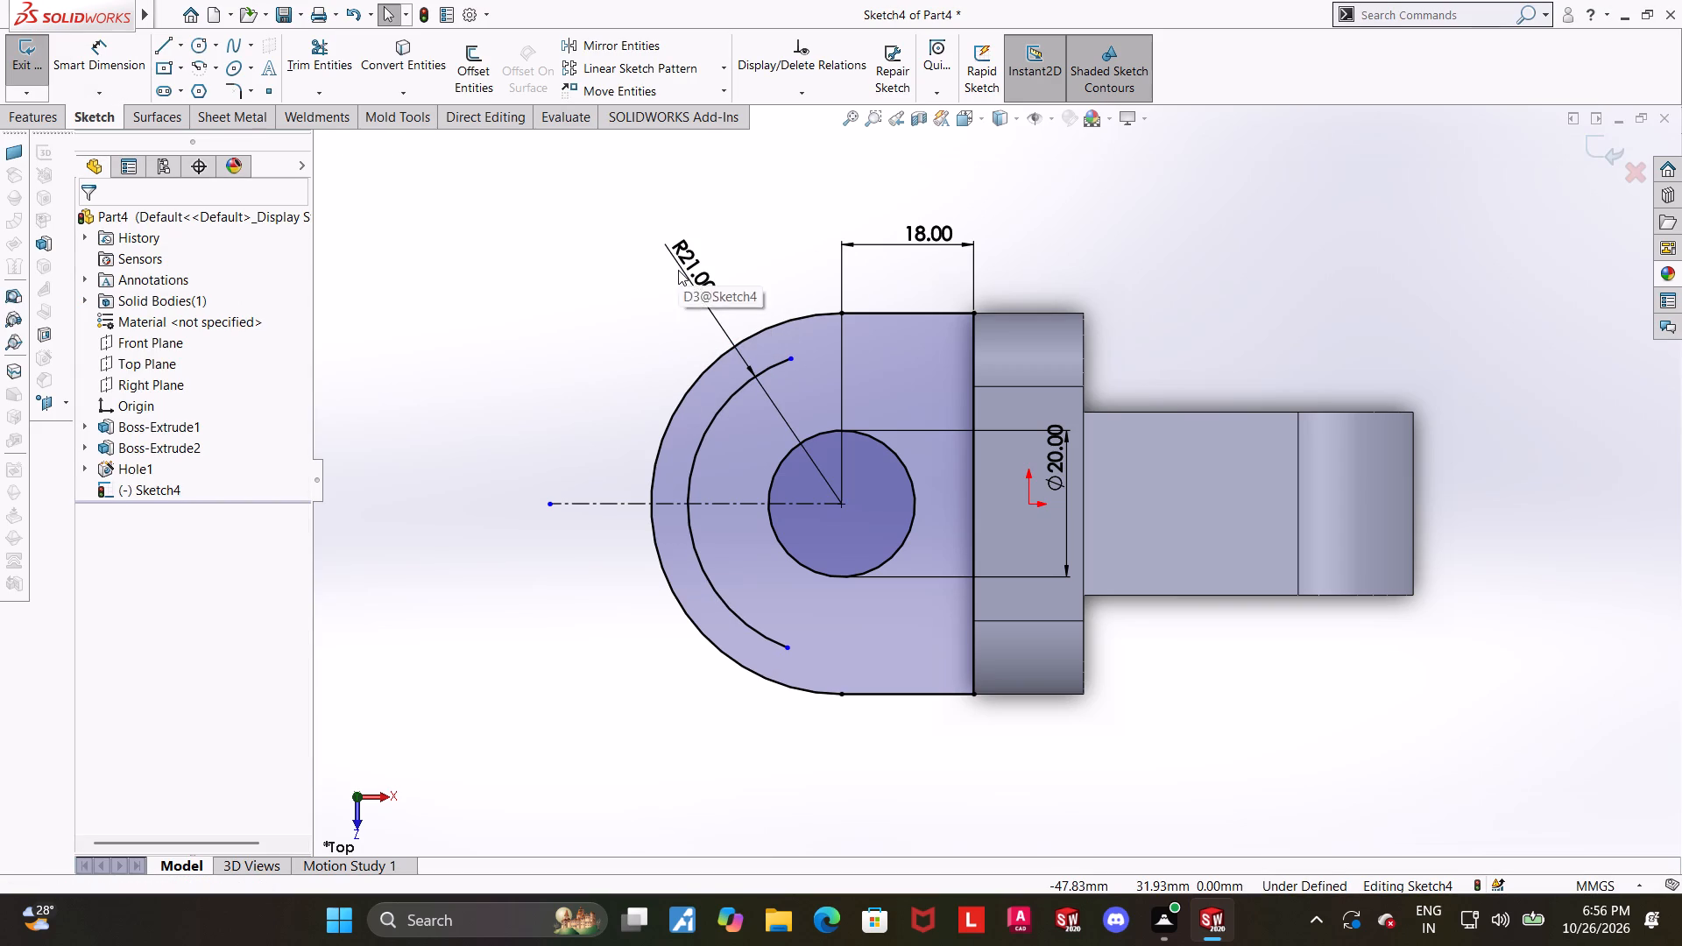
click(623, 302)
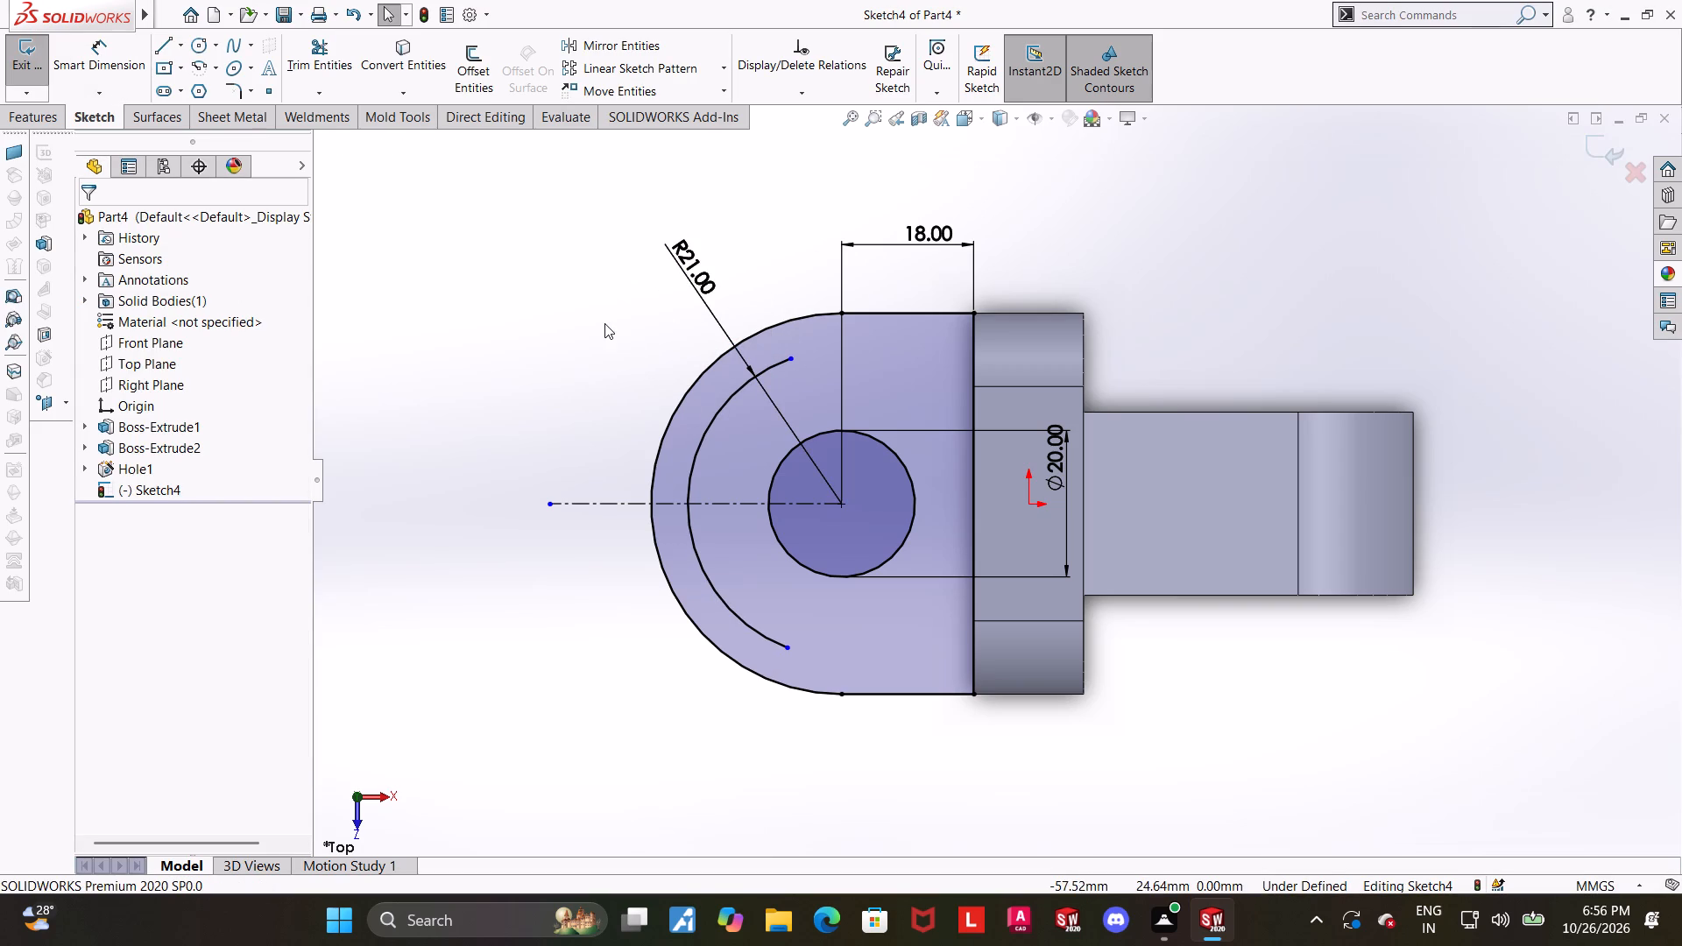
Shorten the inner arc by moving both its endpoints closer to the centreline.
drag(793, 358, 701, 401)
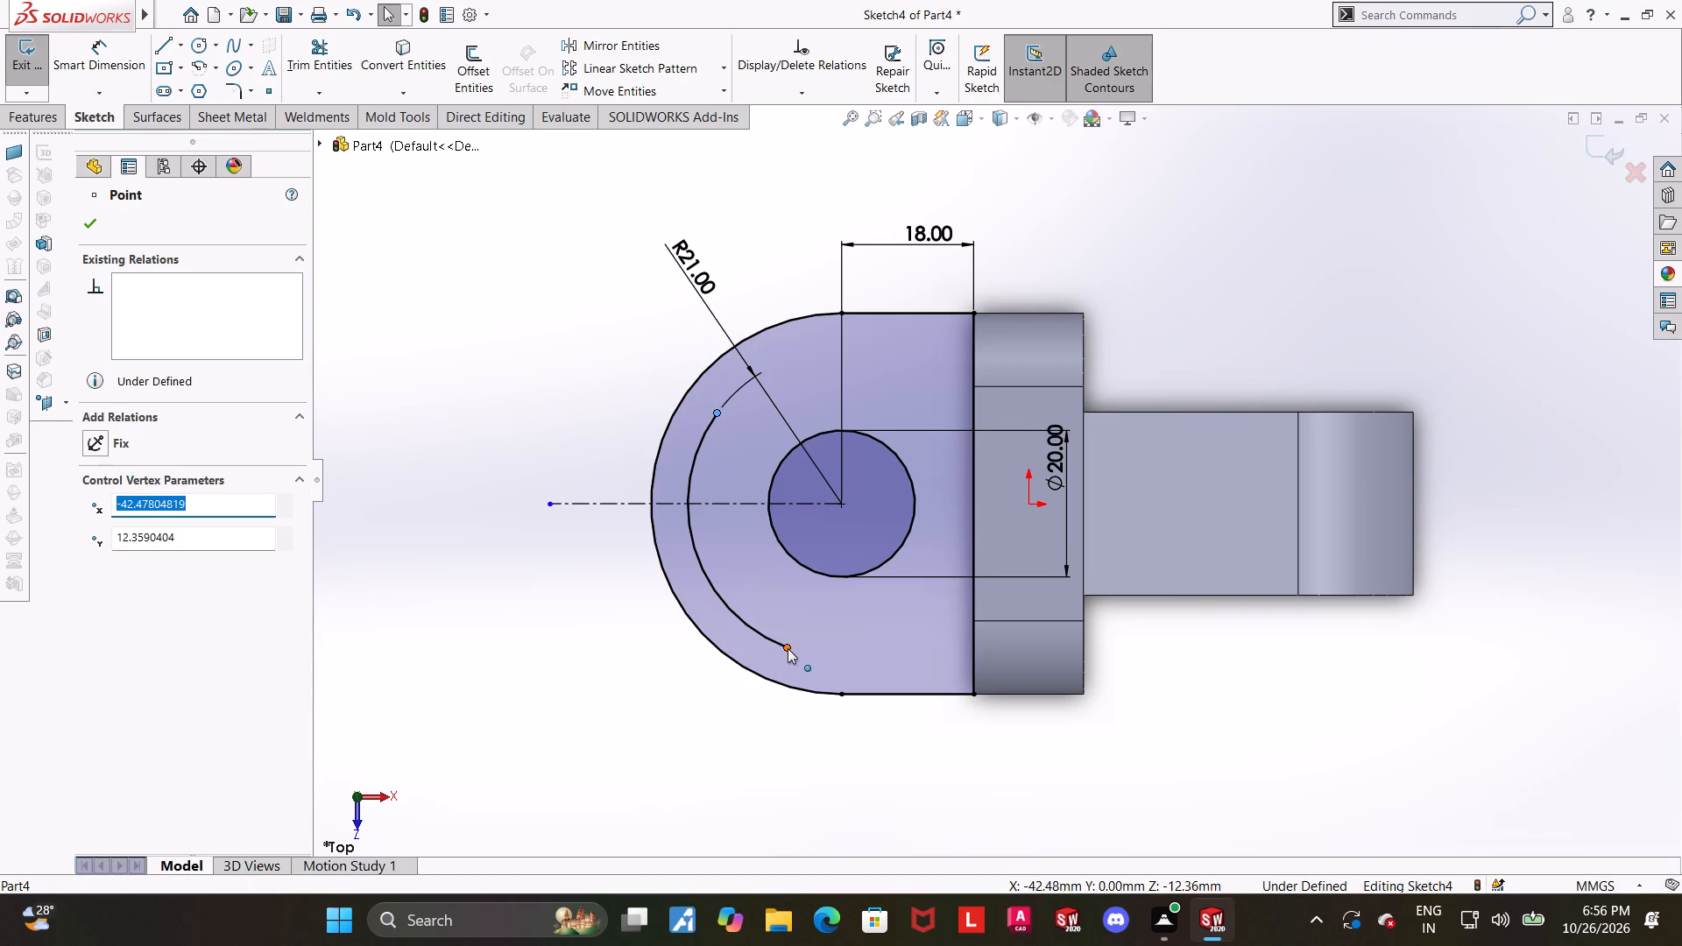
drag(787, 650, 710, 618)
key(Escape)
key(Escape)
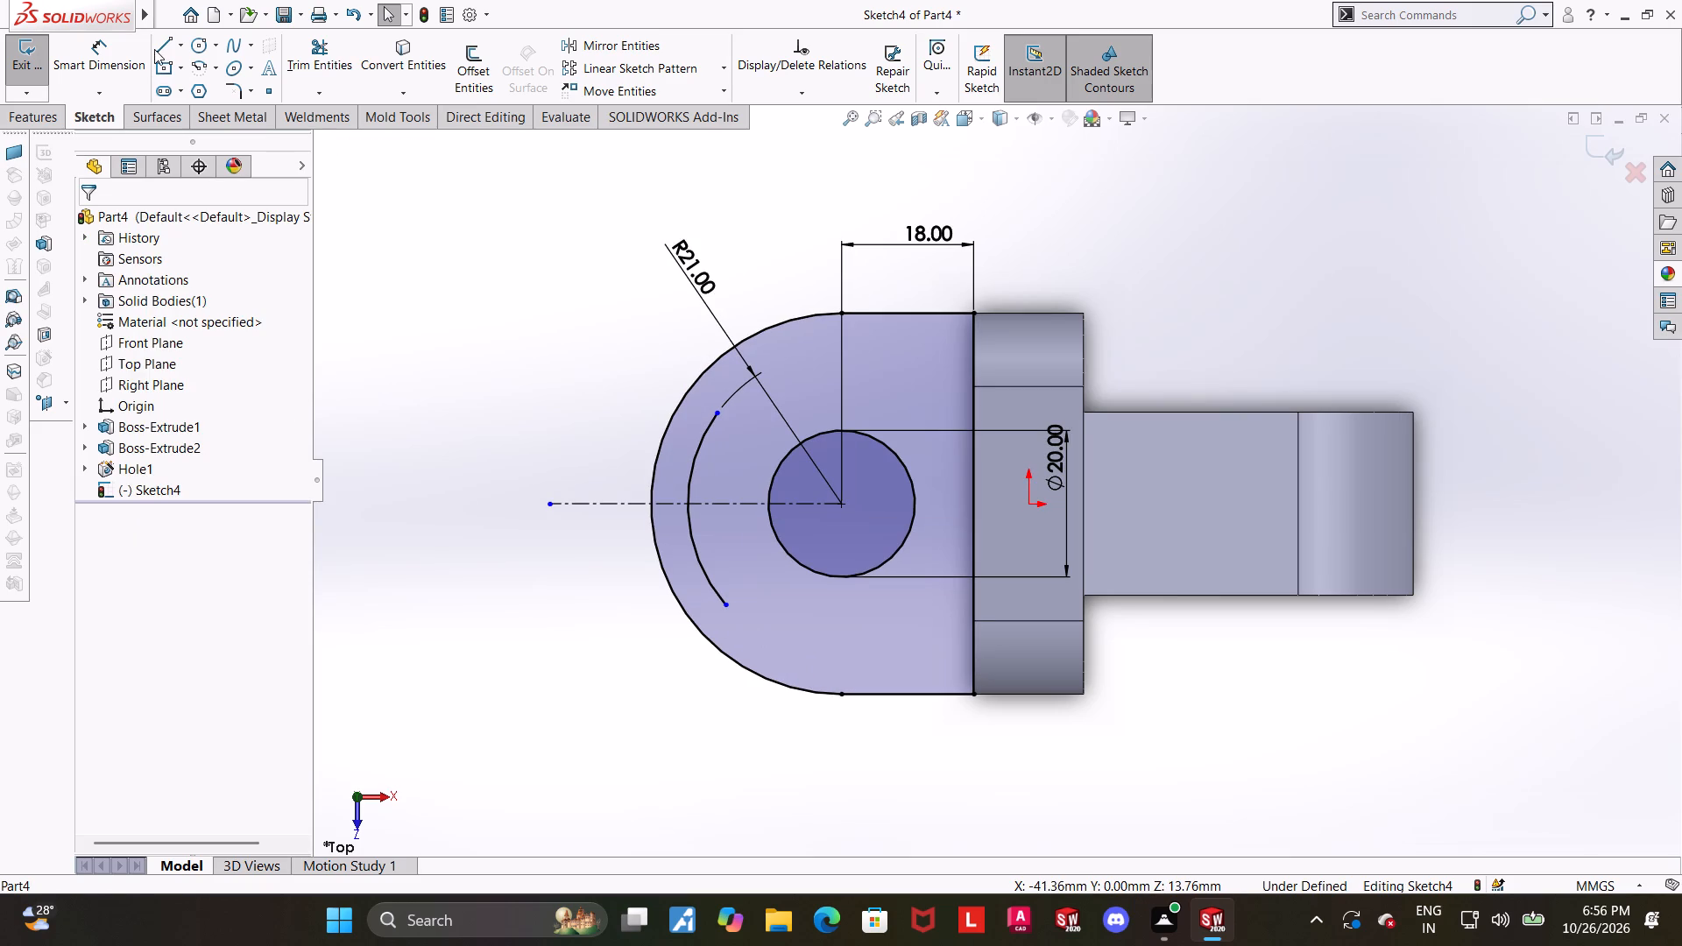
Sketch short lines from both ends of the inner arc outward to the outer arc, the lower one about 5 mm long.
click(159, 46)
click(726, 606)
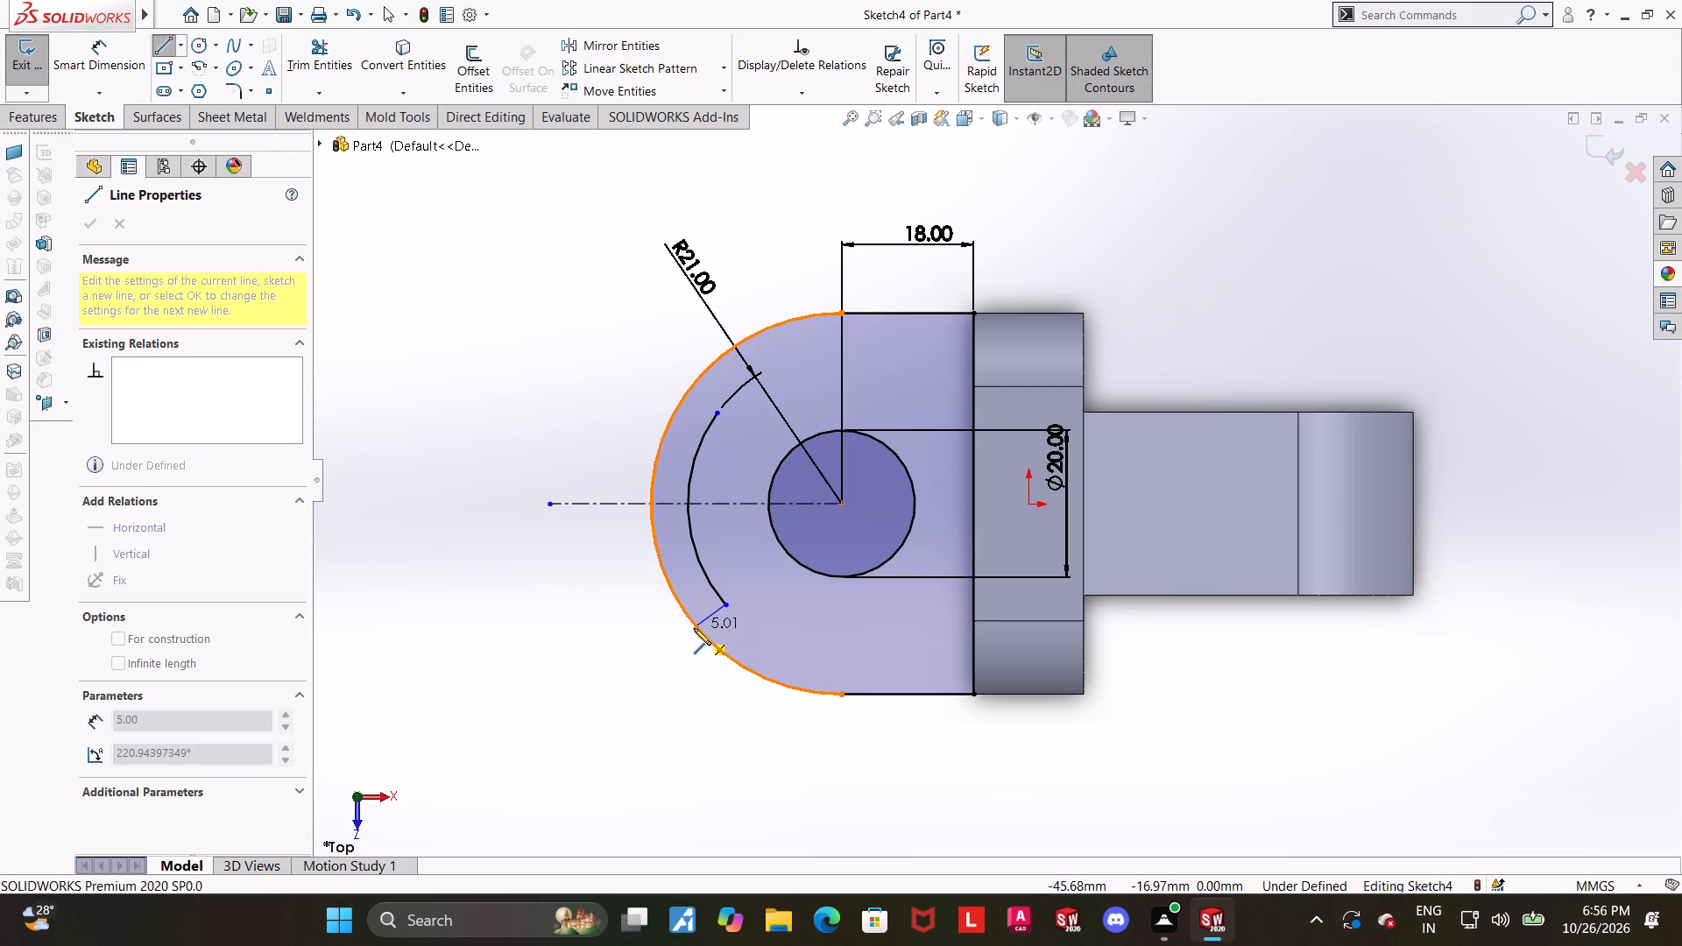
click(695, 627)
key(Escape)
key(Escape)
click(162, 44)
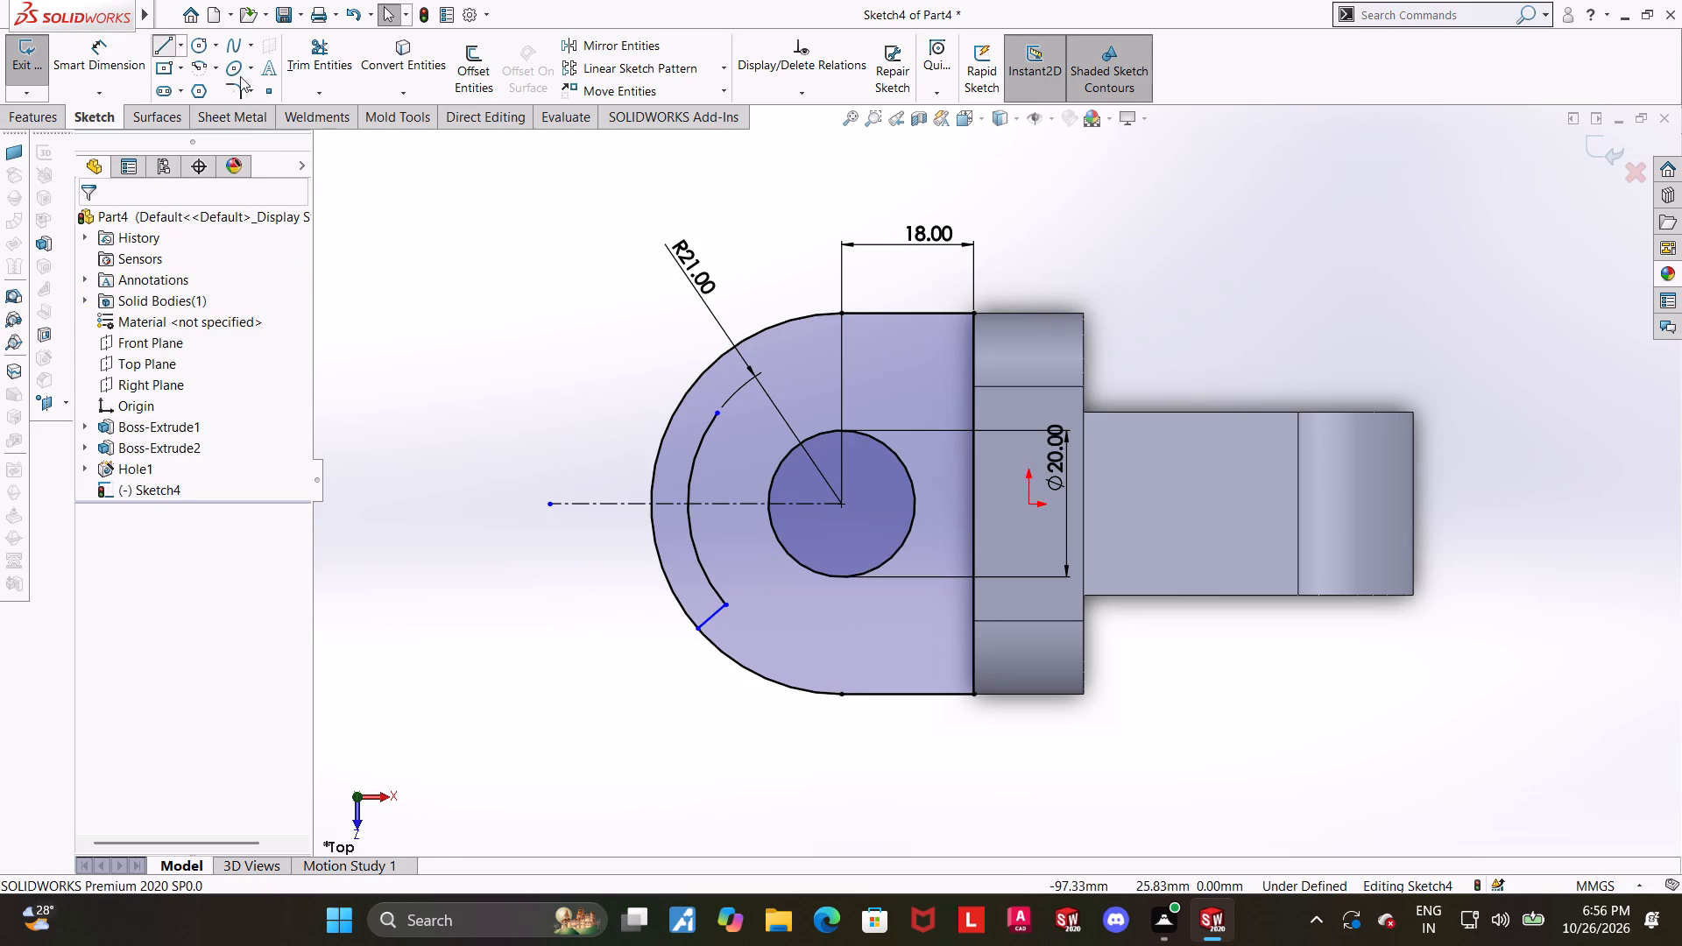
click(714, 413)
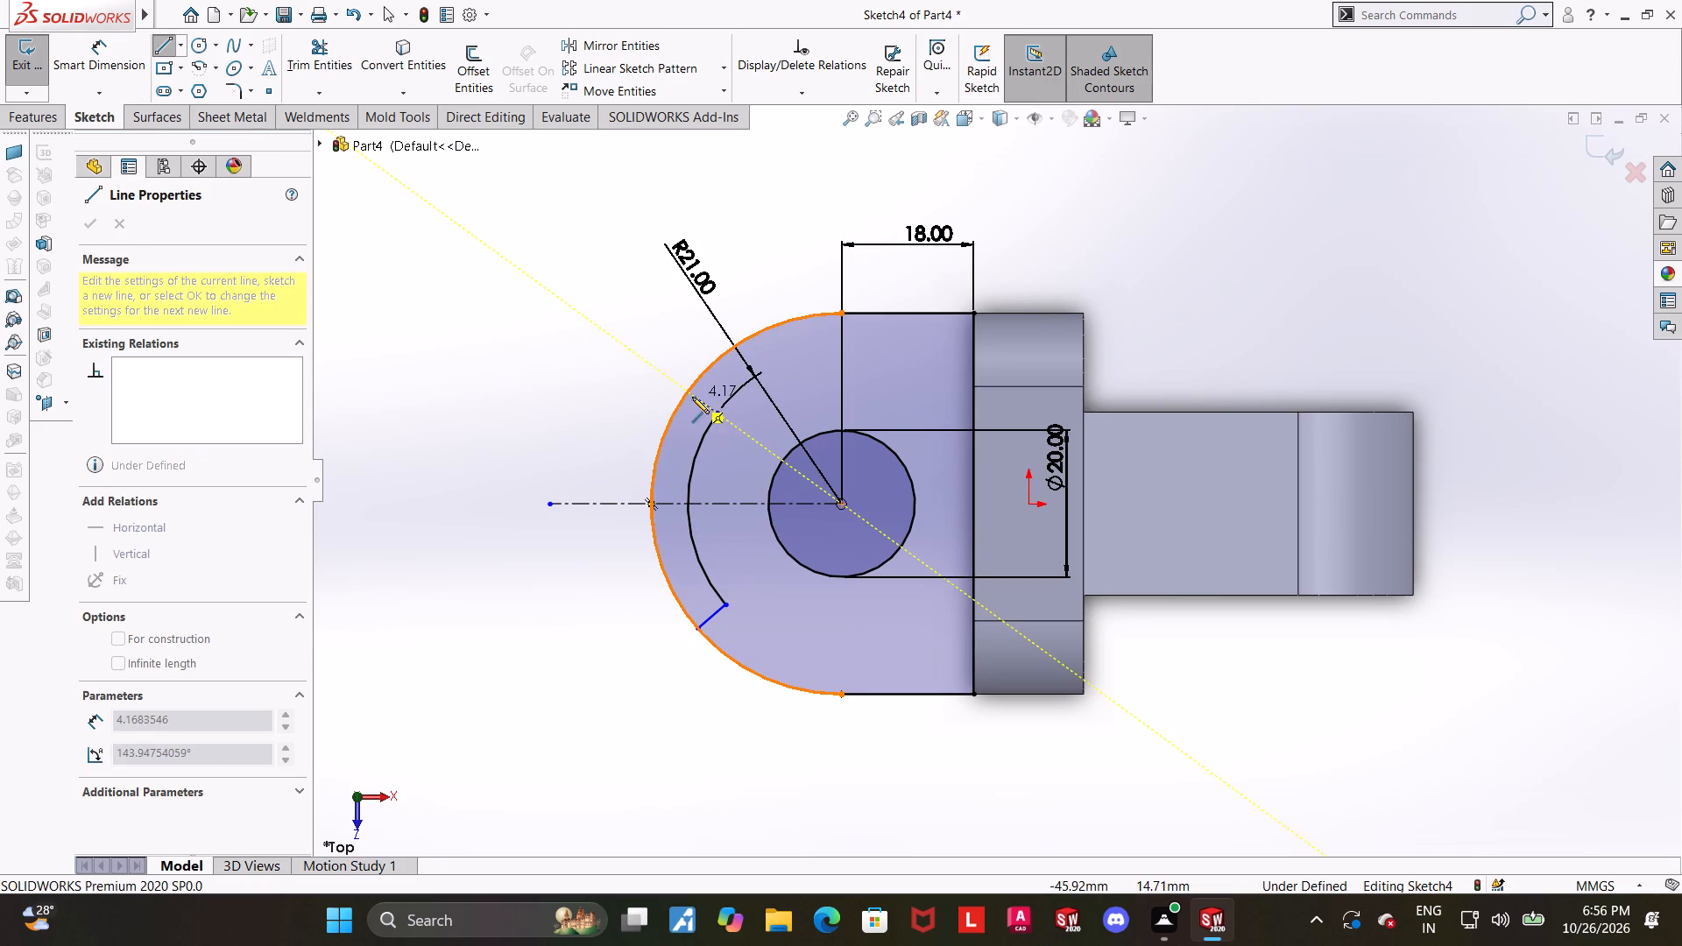
click(682, 386)
key(Escape)
key(Escape)
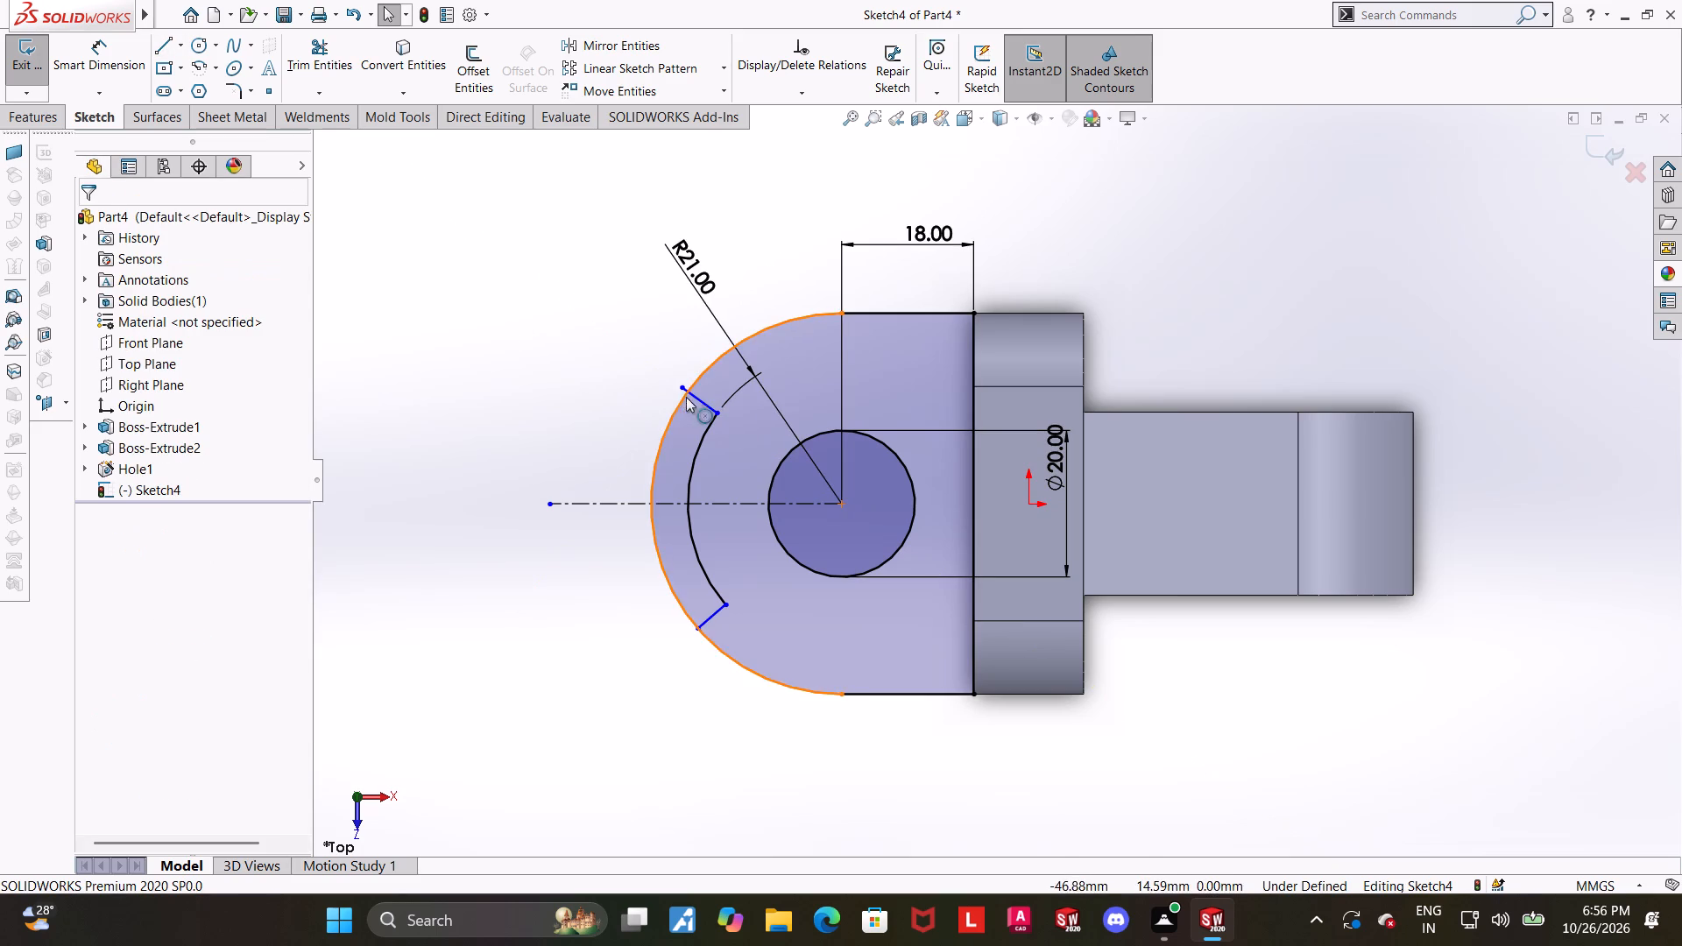
Make the upper short line's outer endpoint coincident with the outer arc.
click(681, 388)
ctrl+click(695, 378)
click(94, 588)
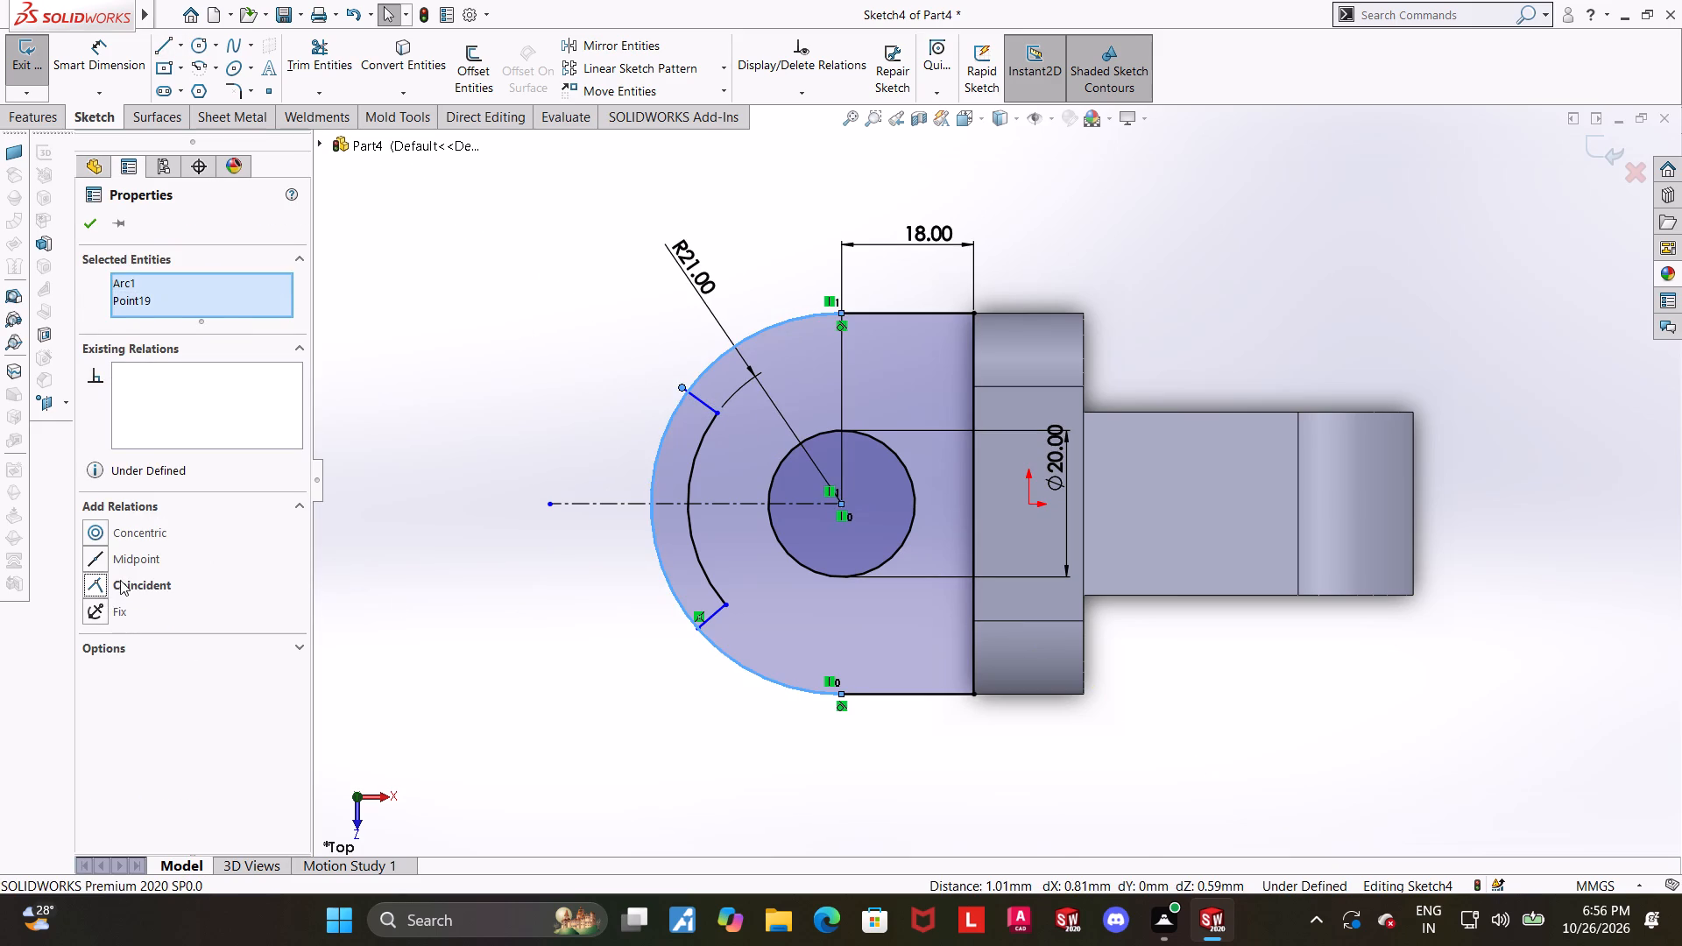
click(453, 602)
Dimension the angle between the two short lines as 75 degrees.
click(113, 38)
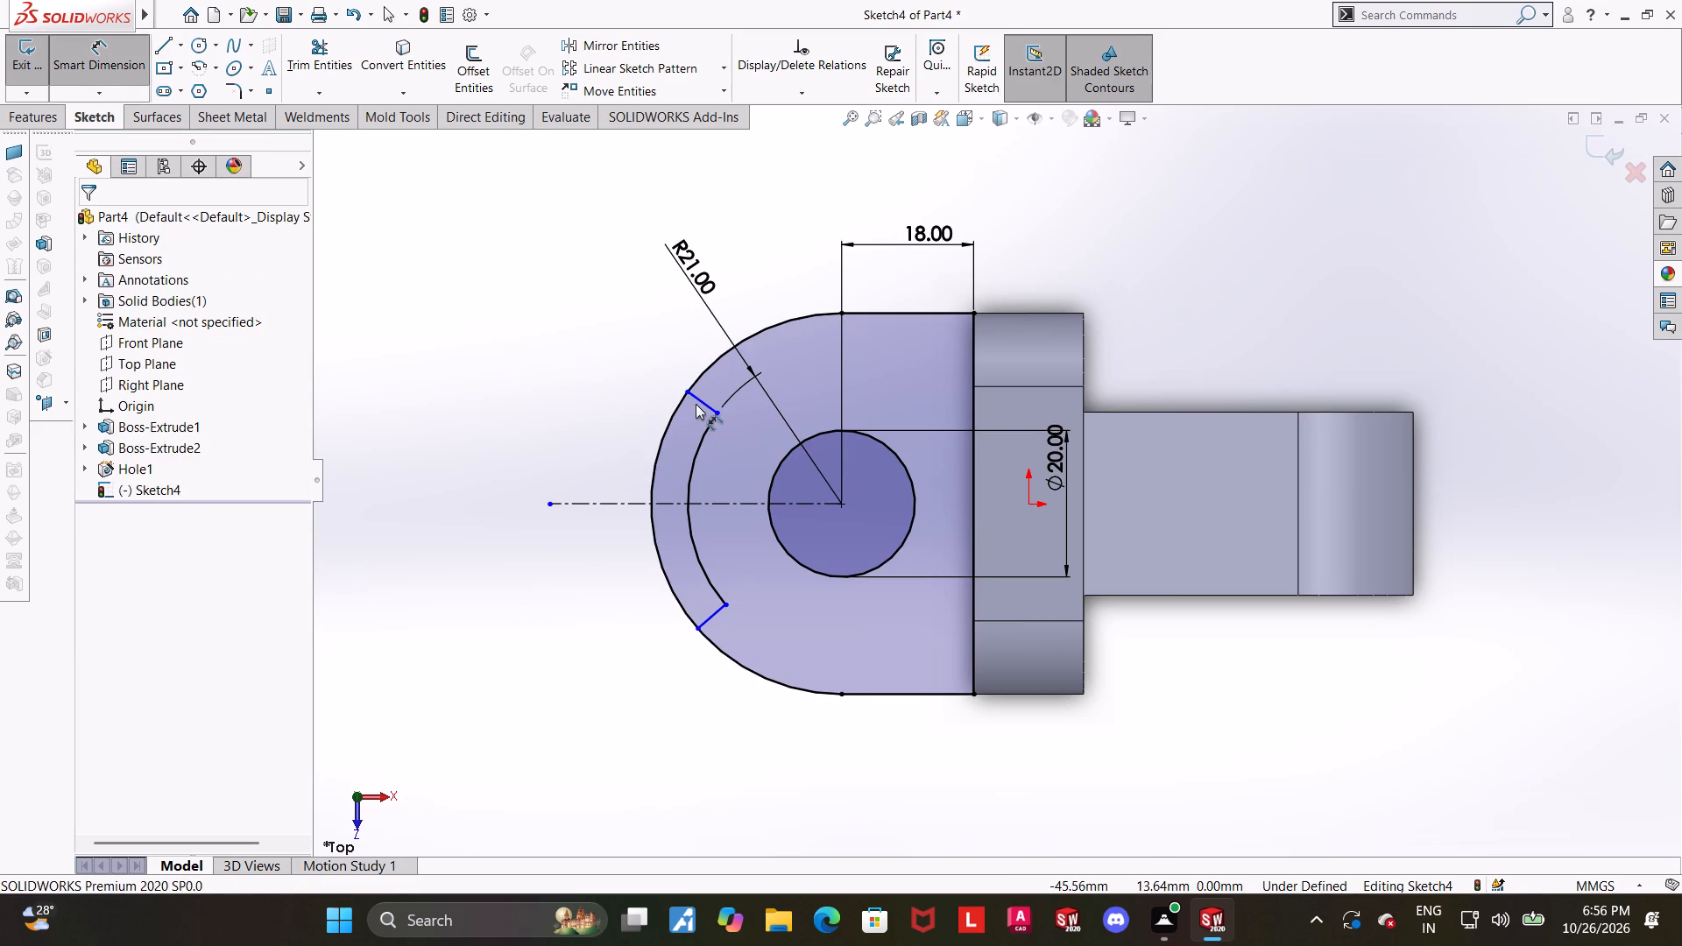
click(696, 400)
click(710, 615)
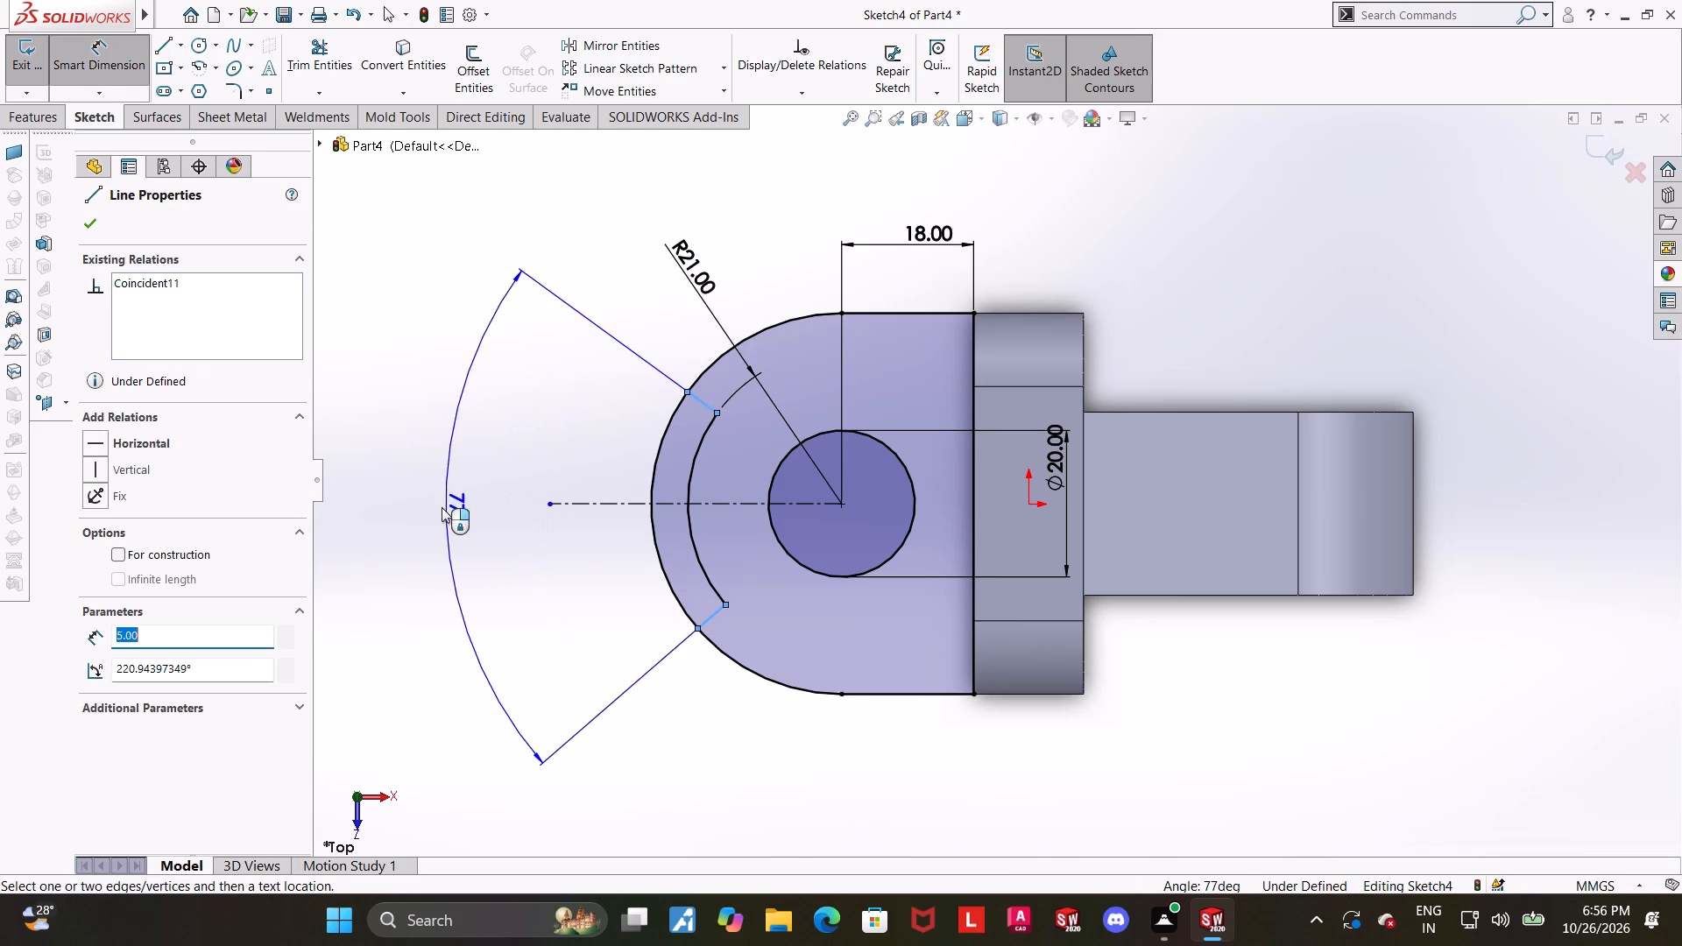
click(442, 507)
text(75)
key(Return)
key(Escape)
key(Escape)
click(726, 786)
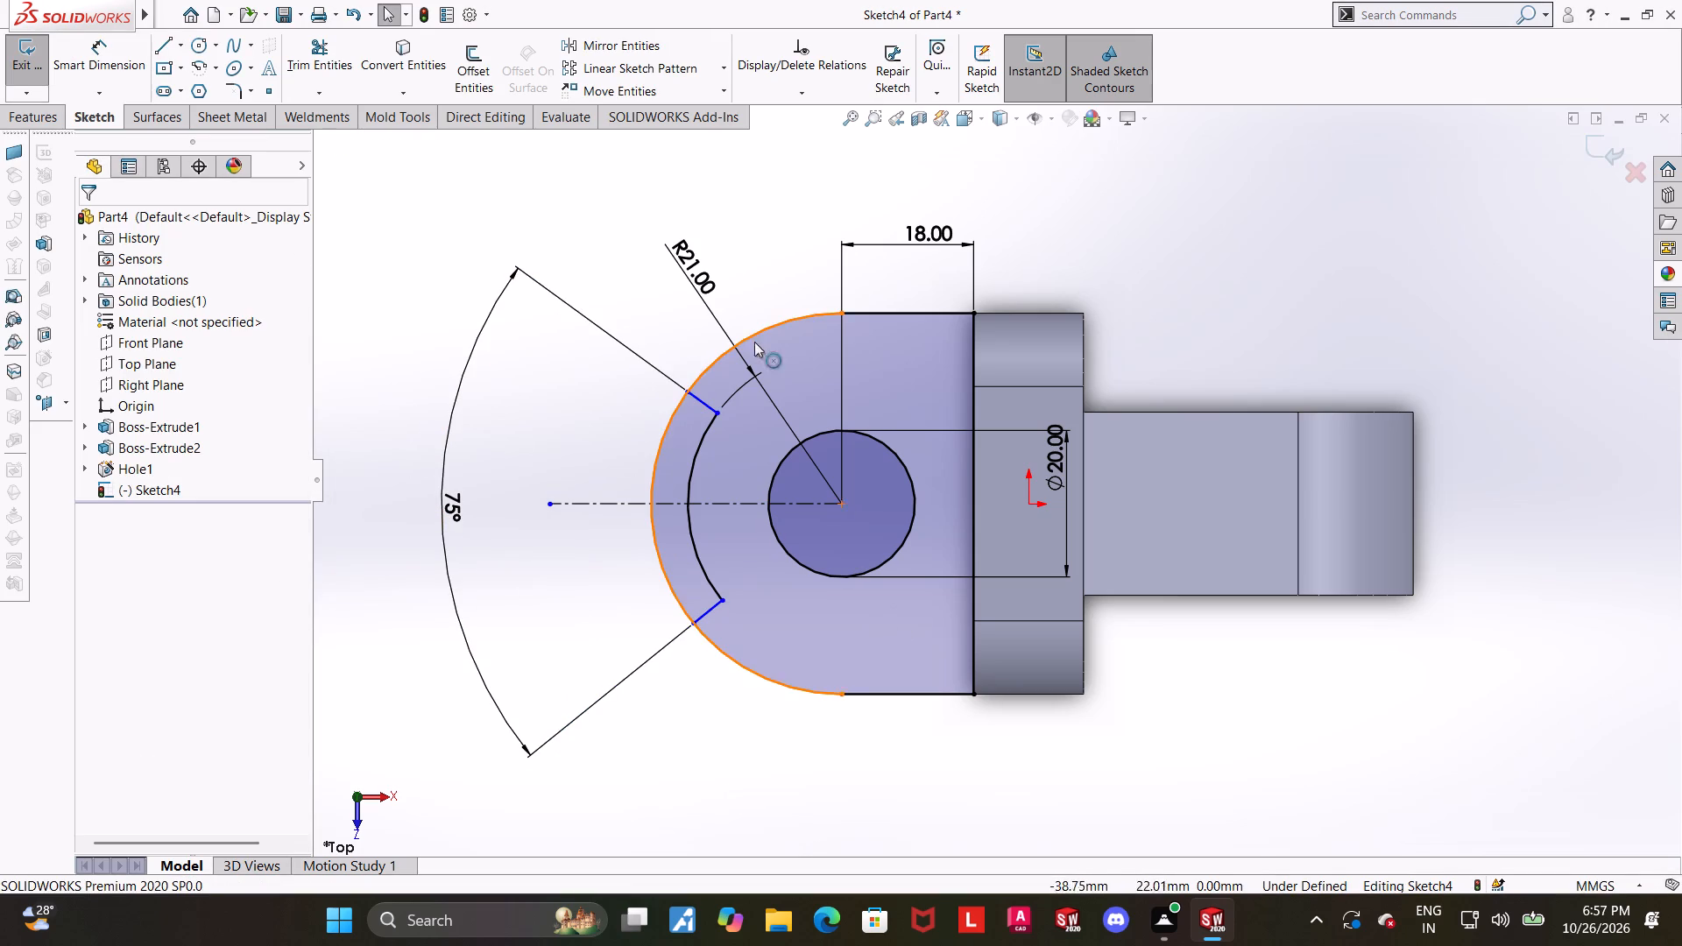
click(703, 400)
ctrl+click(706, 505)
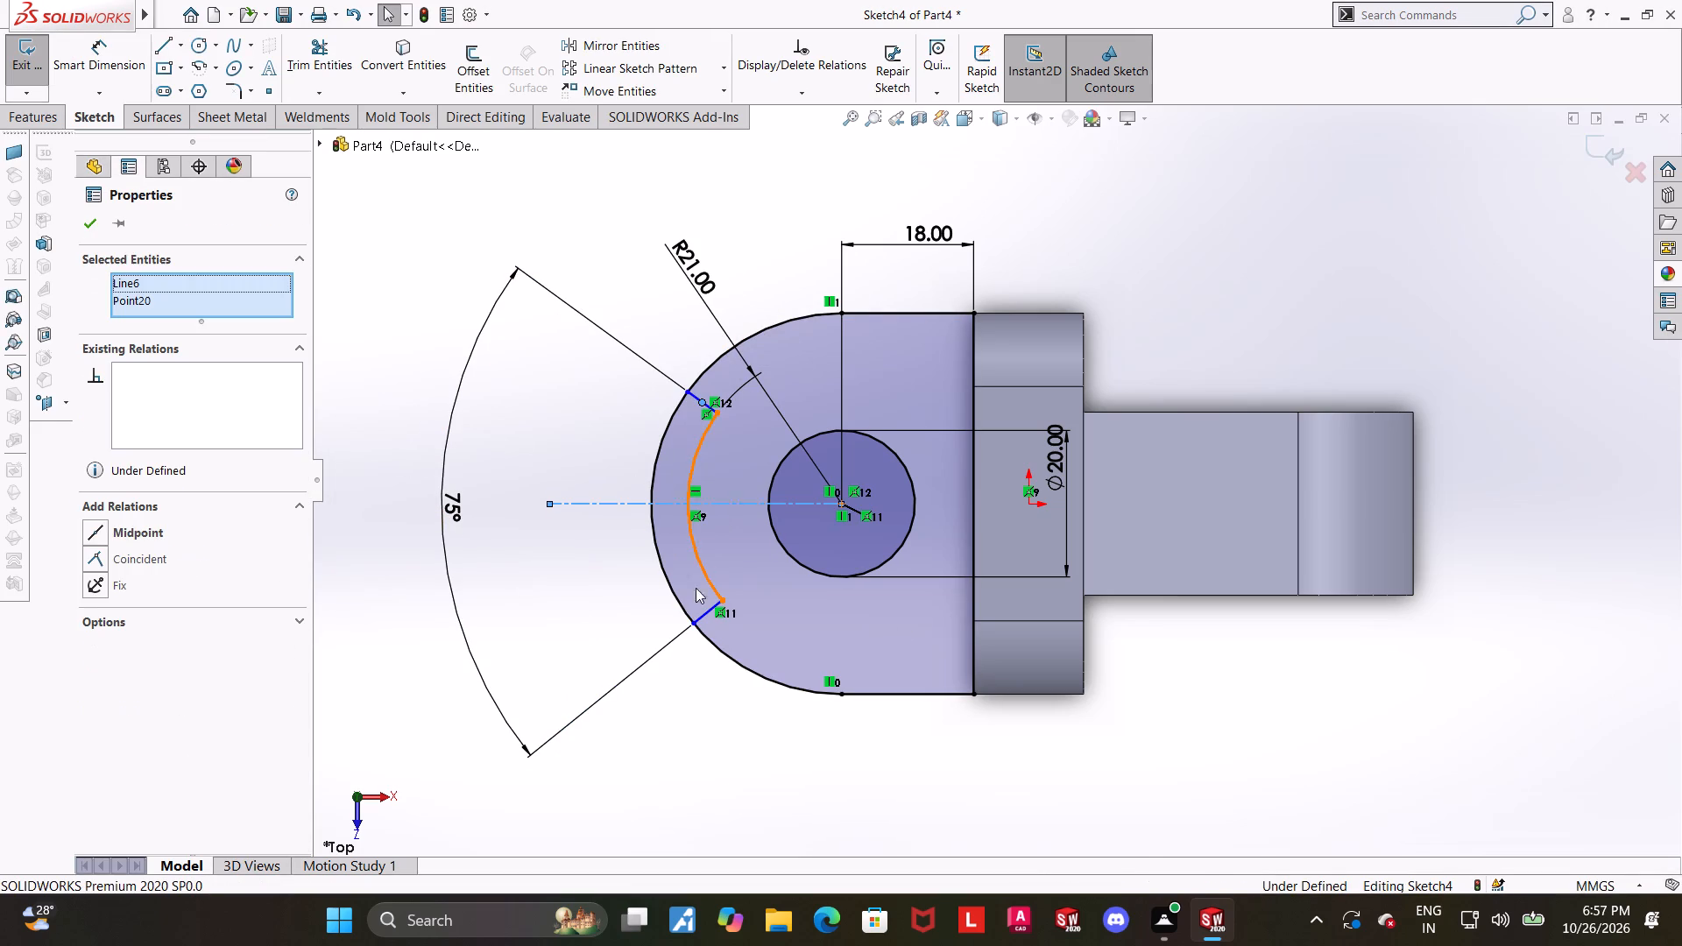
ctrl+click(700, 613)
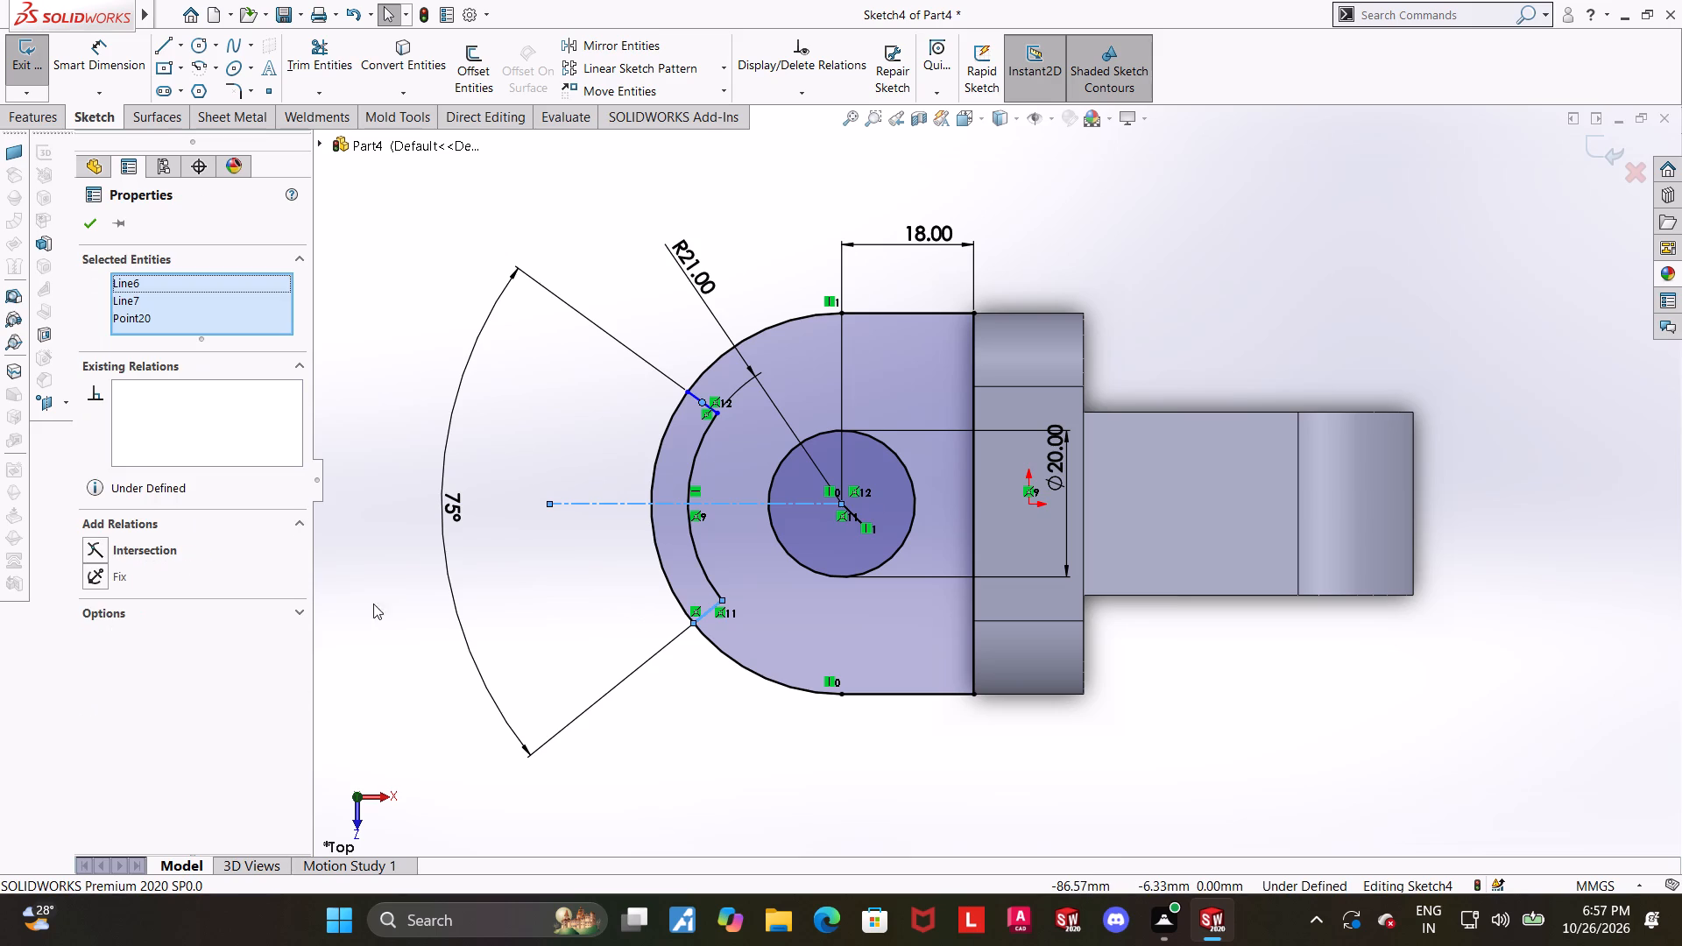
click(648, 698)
Make the two short lines symmetric about the horizontal centreline.
click(707, 611)
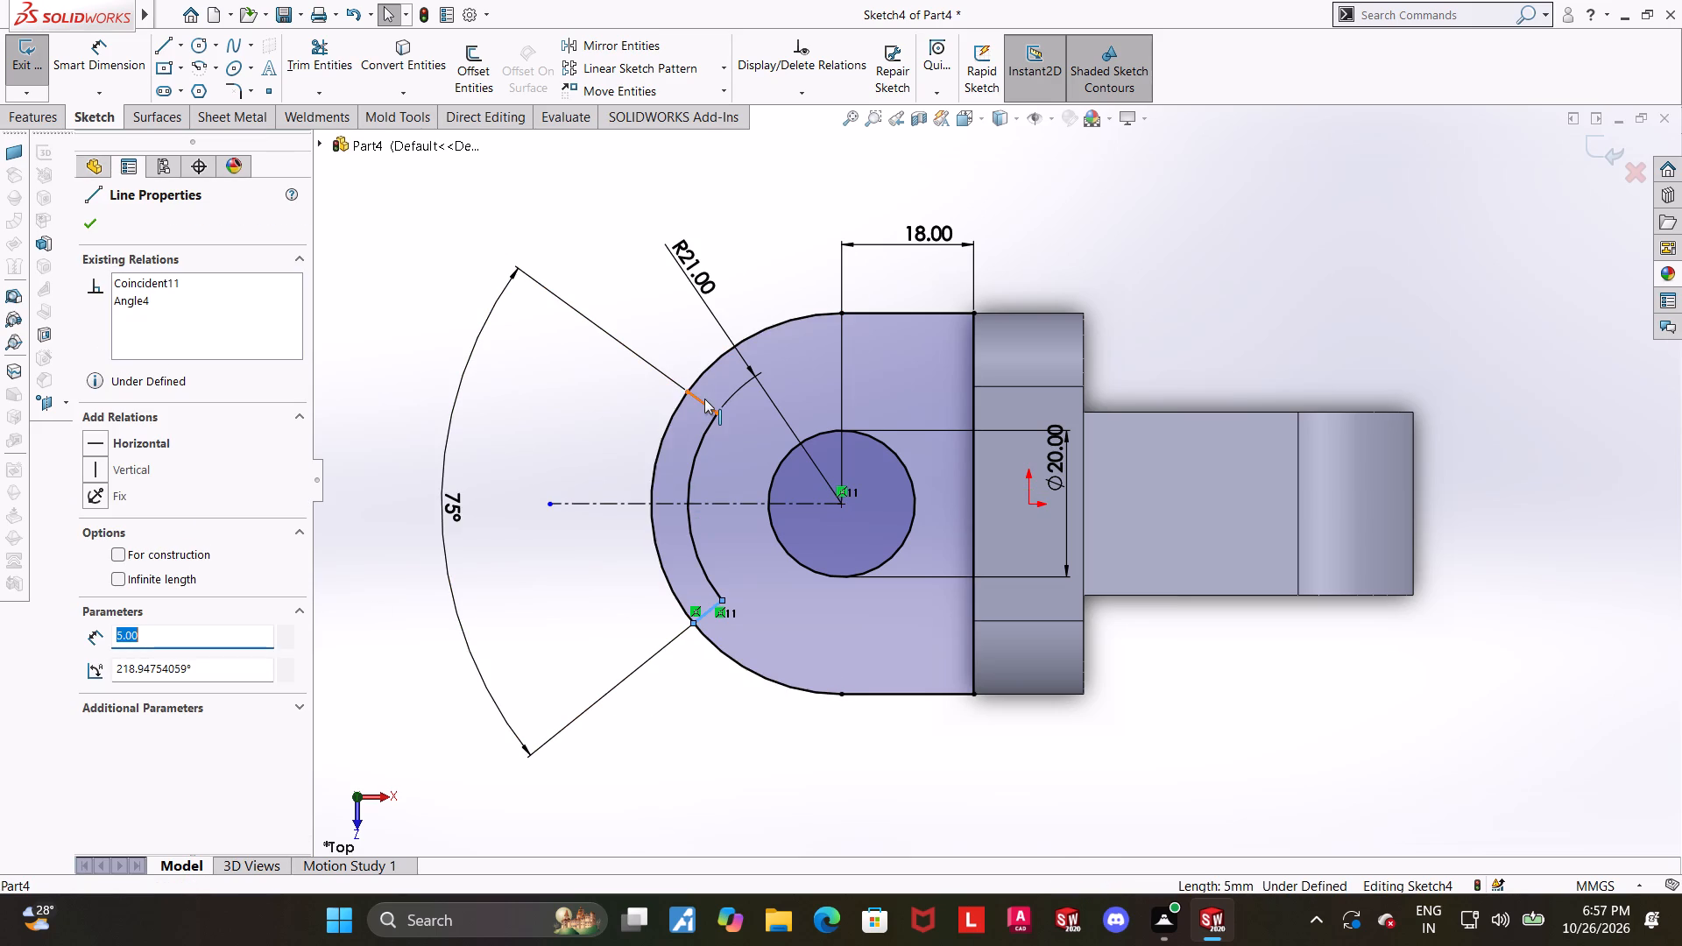
ctrl+click(704, 400)
ctrl+click(742, 503)
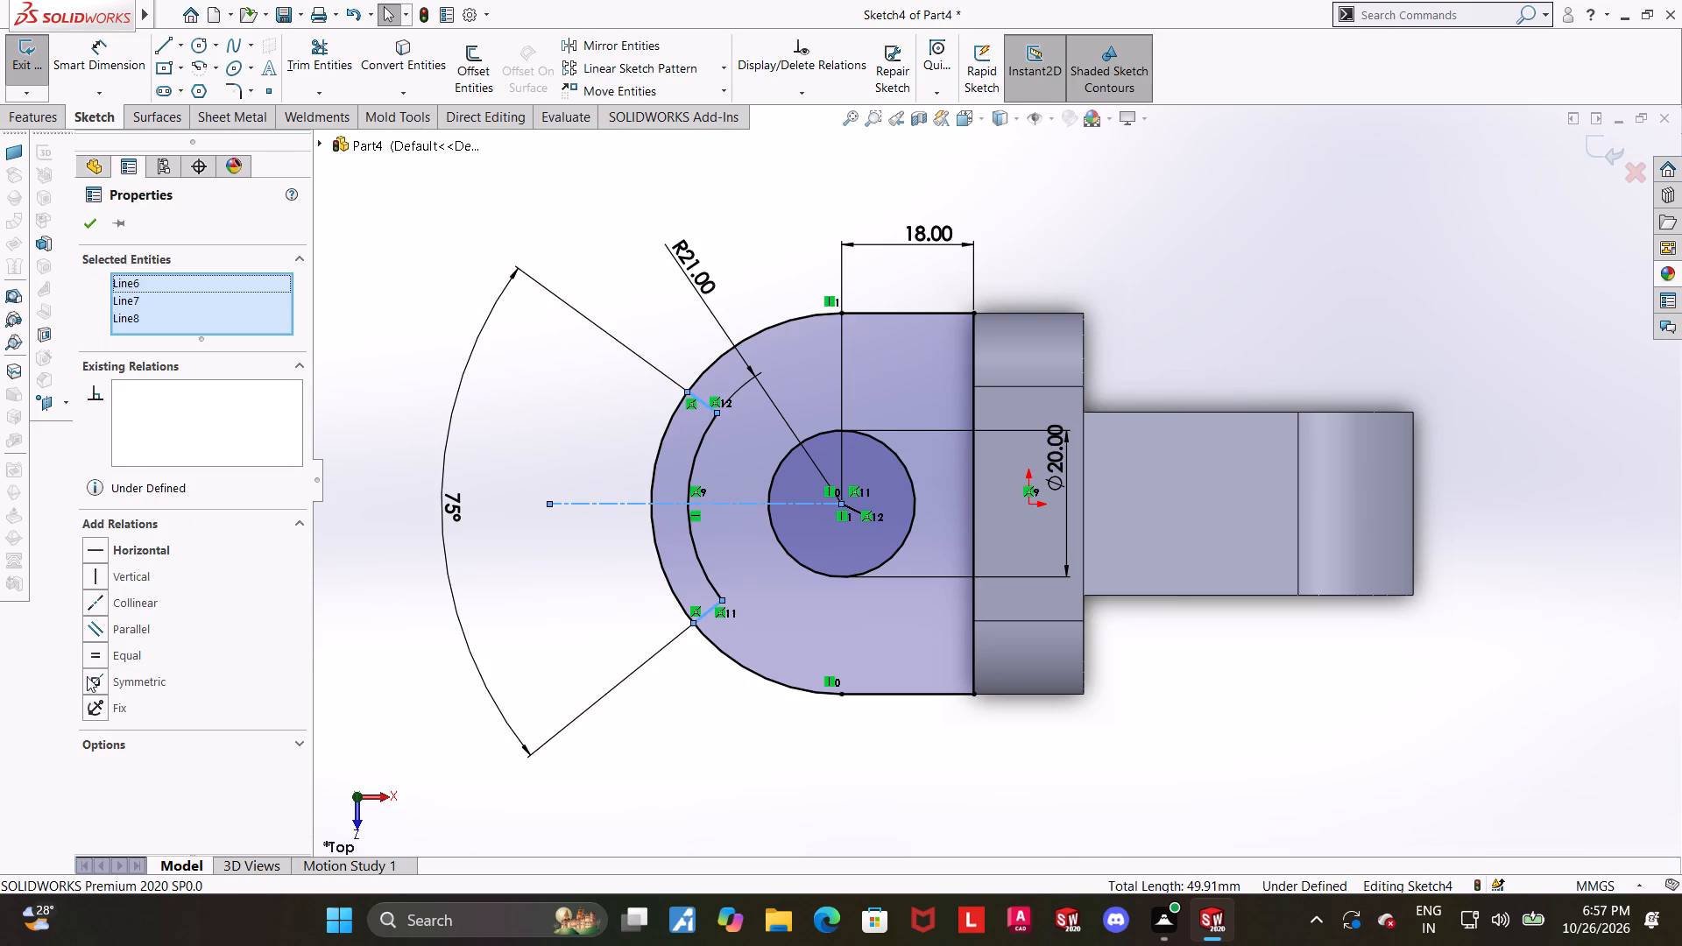
click(98, 678)
click(758, 699)
scroll(752, 699, up, 1)
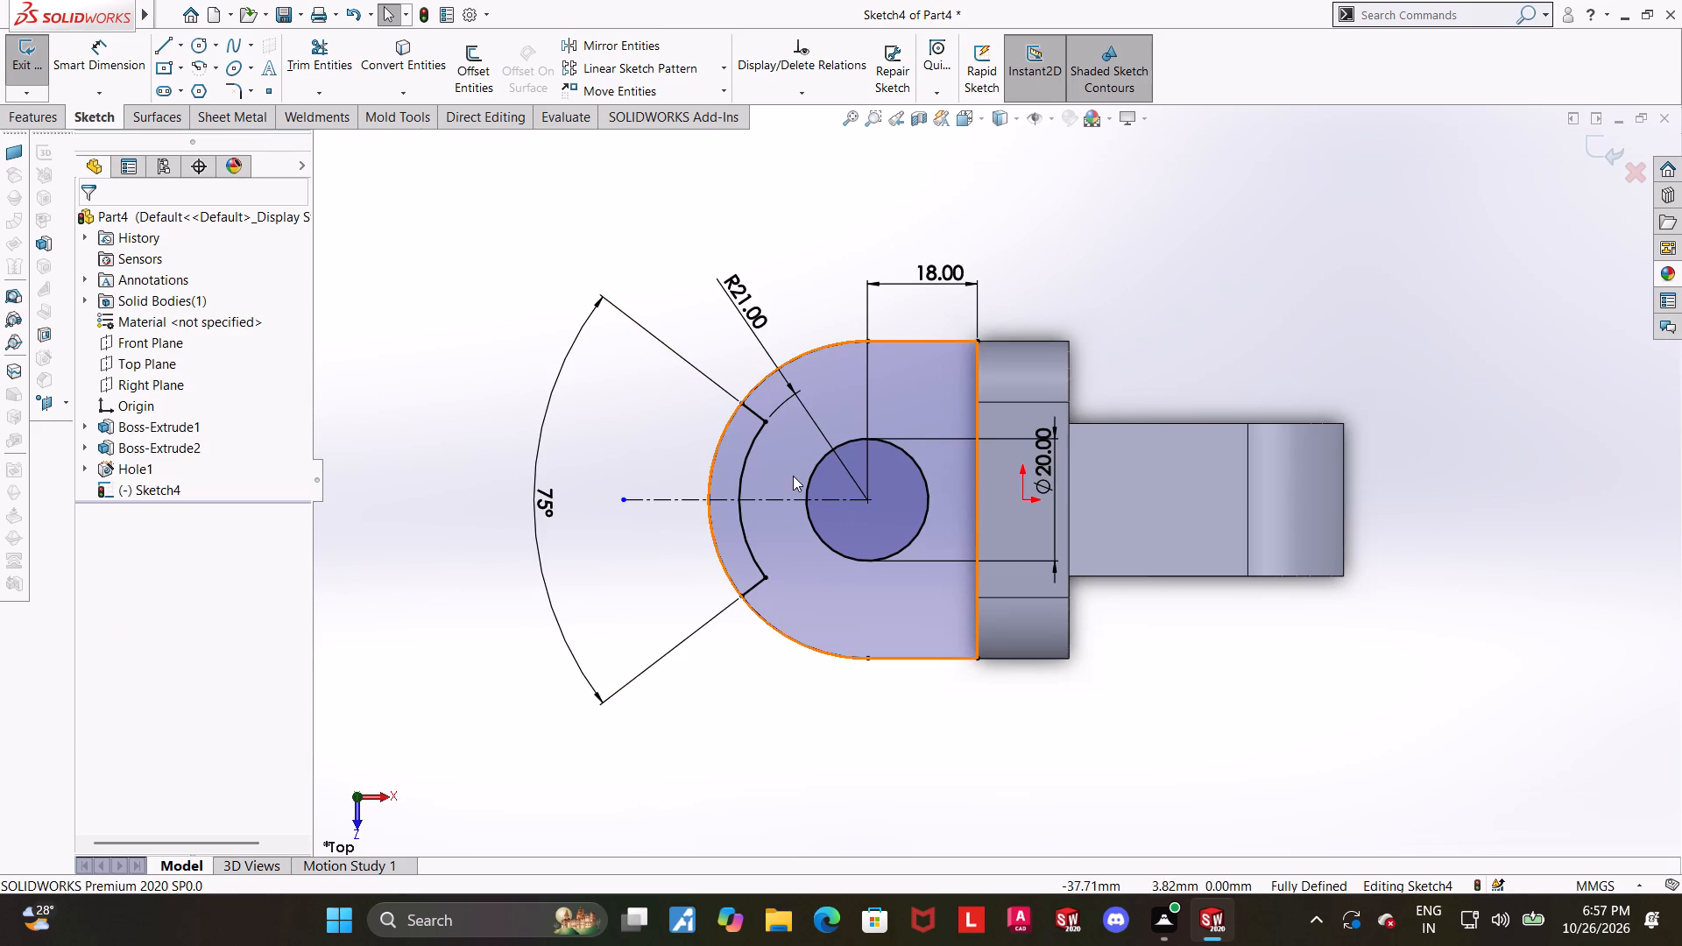
Sketch a radial line about 5 mm long from the inner arc to the outer arc, about 22° below the horizontal centreline.
scroll(770, 461, down, 2)
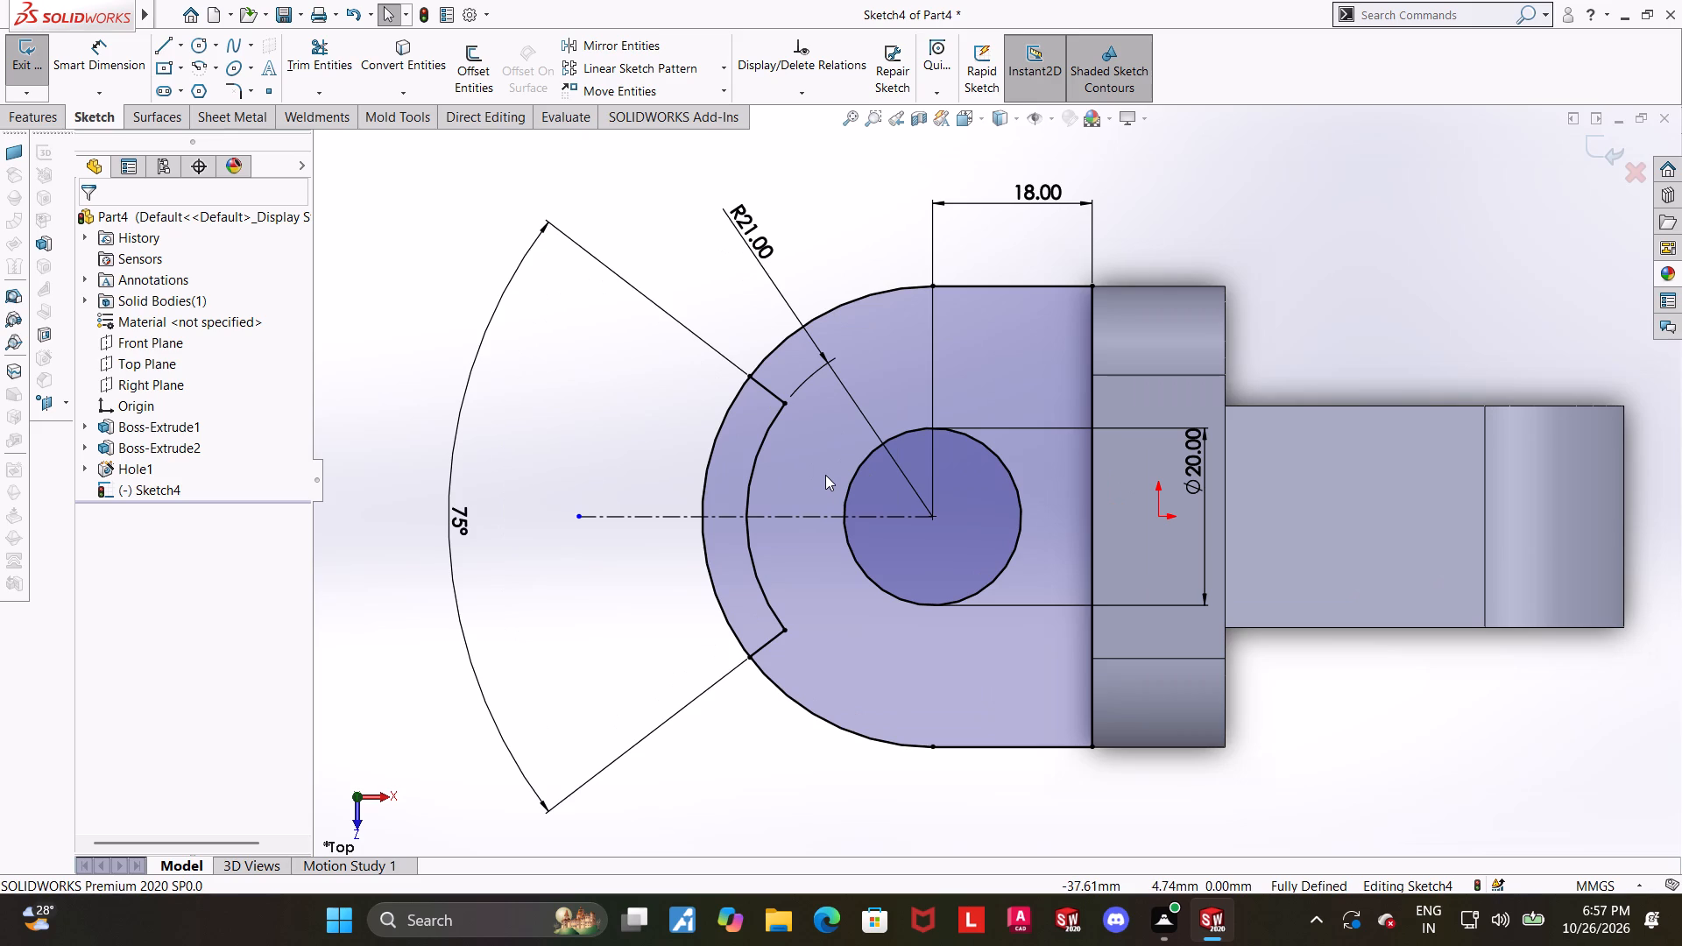
click(161, 46)
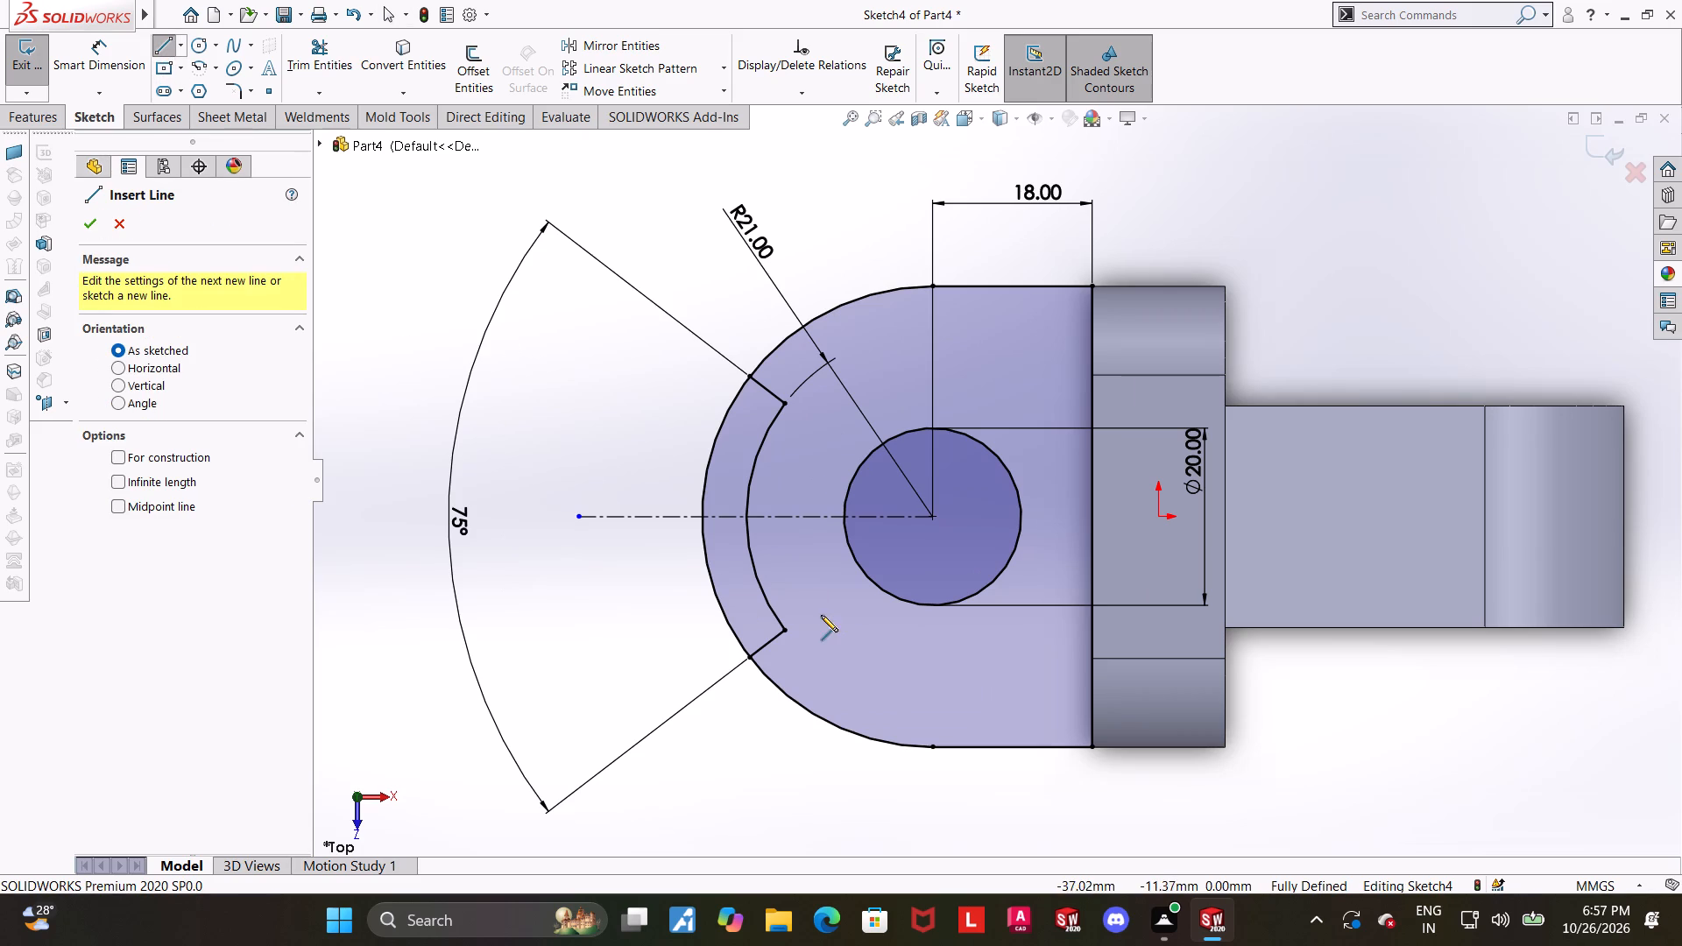
scroll(782, 603, down, 1)
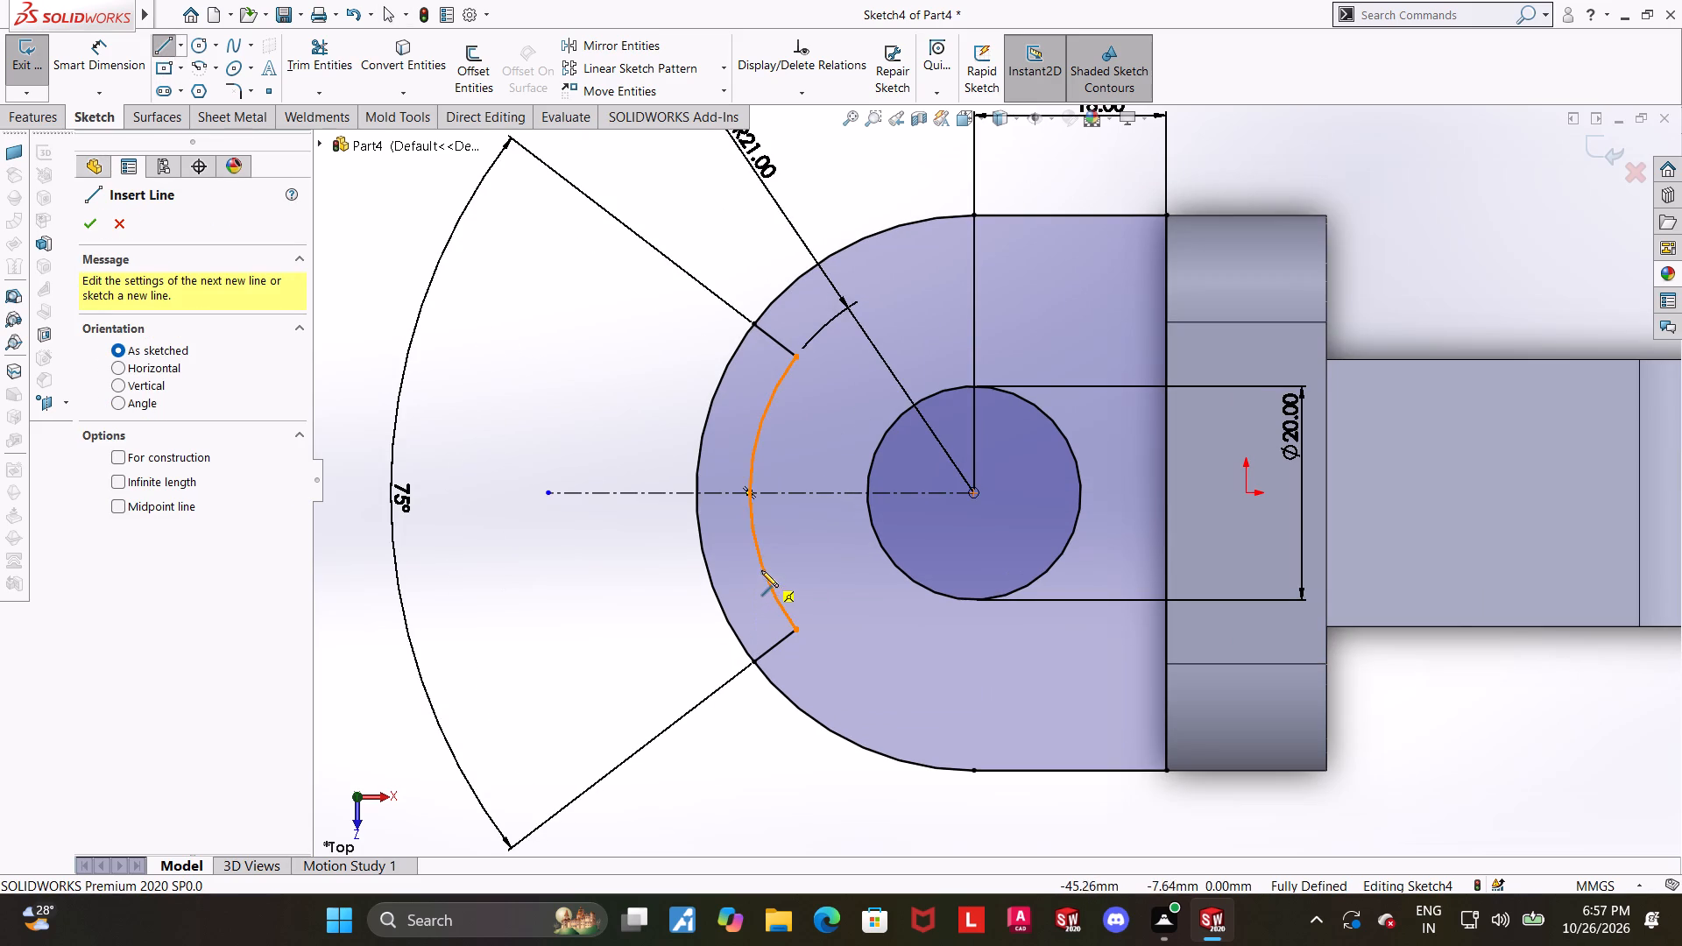
click(768, 578)
click(717, 597)
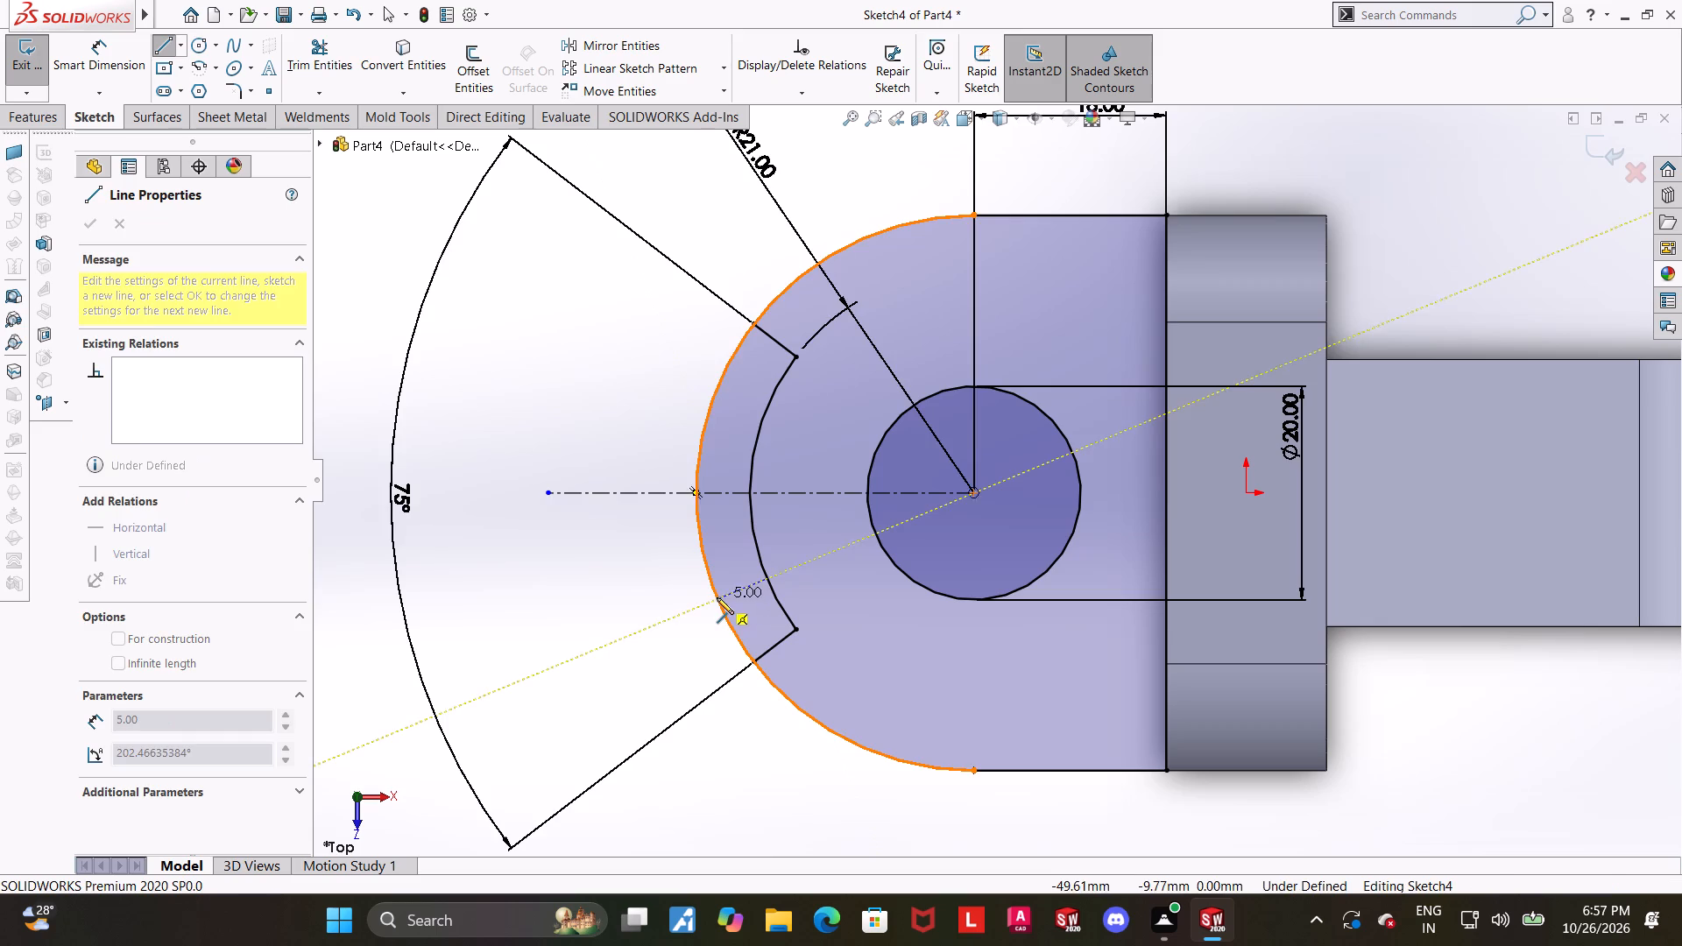
key(Escape)
key(Escape)
Dimension the angle between the new radial line and the horizontal centreline as 15 degrees.
click(70, 54)
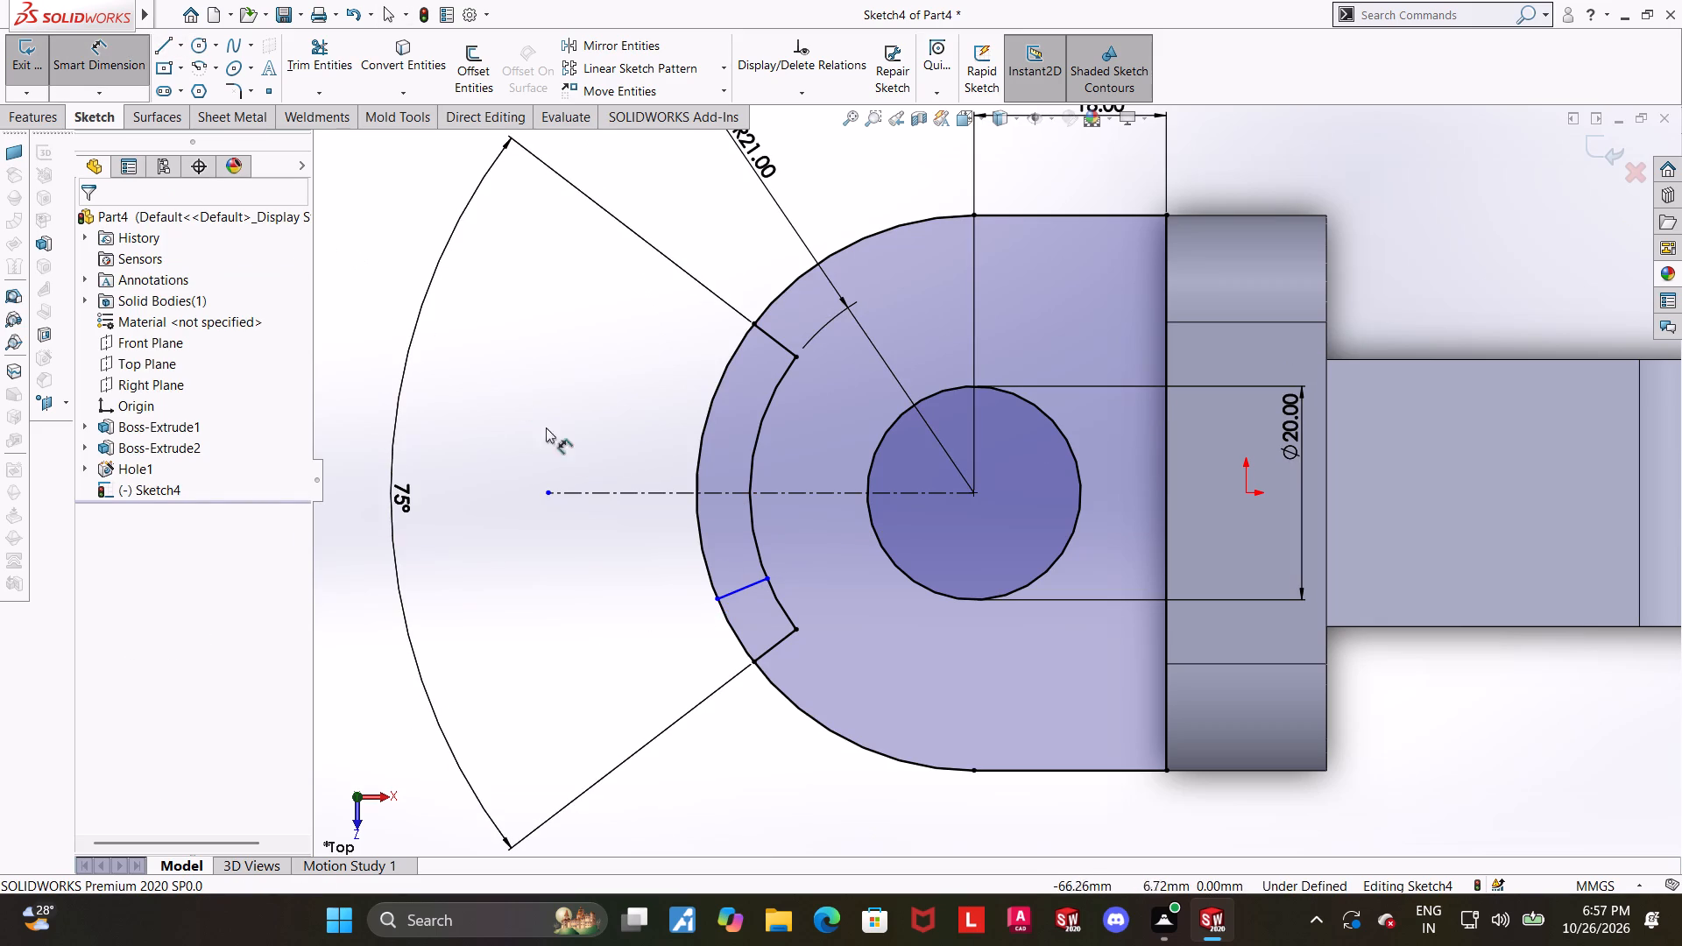
scroll(625, 491, down, 1)
click(774, 609)
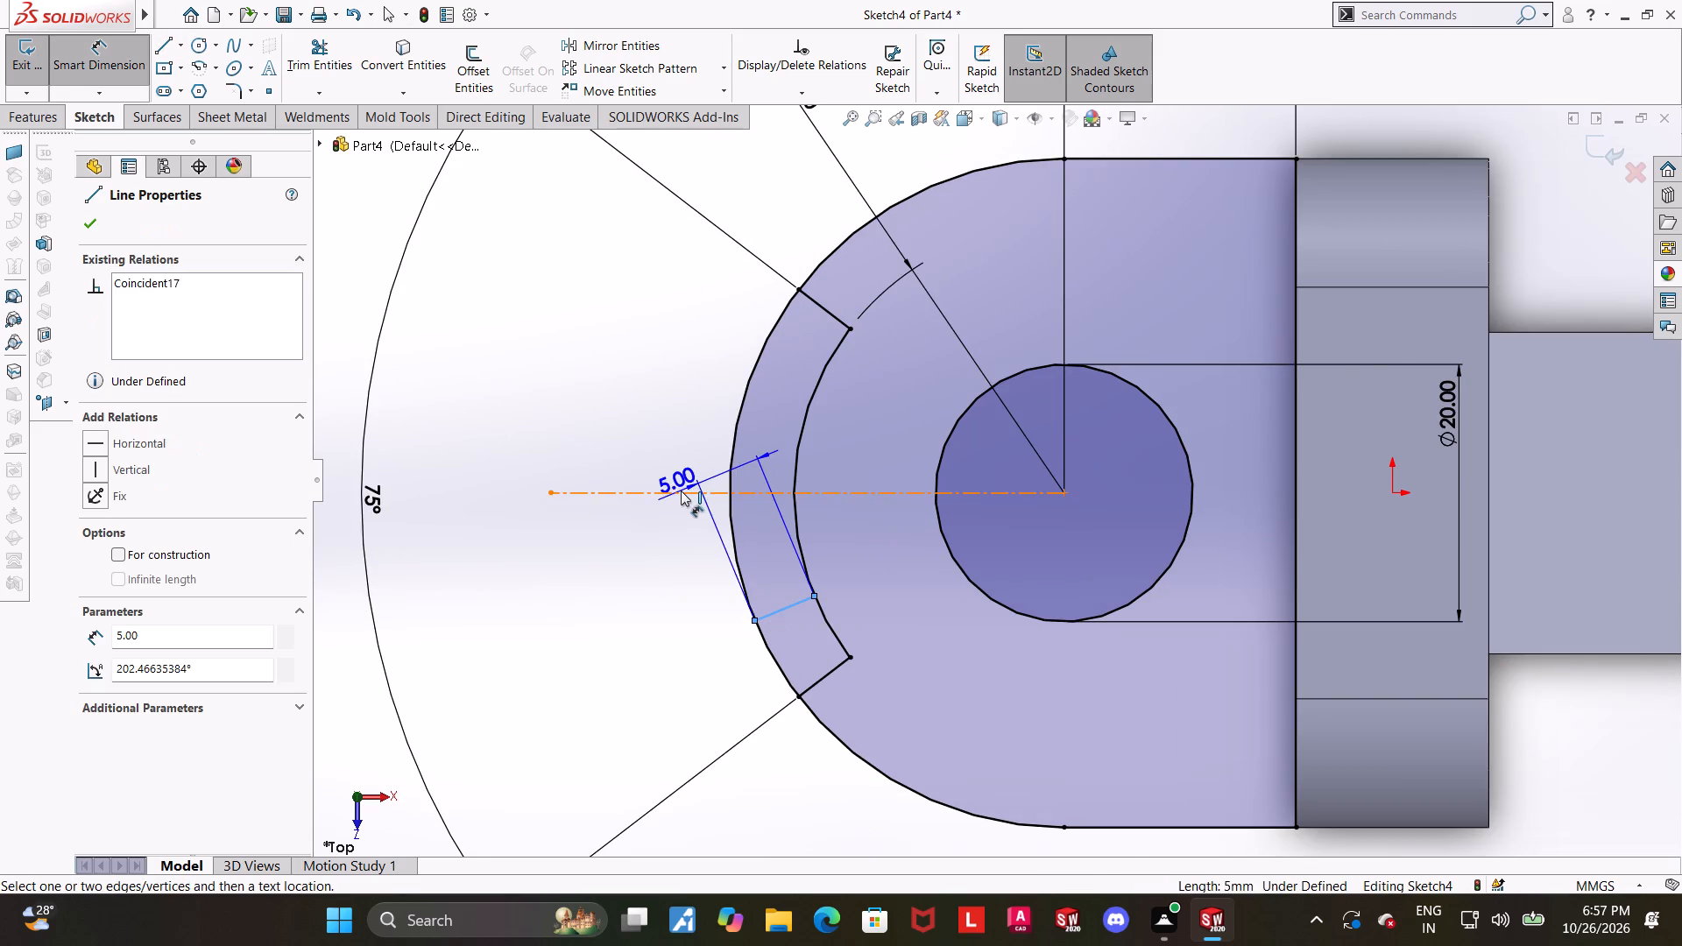
click(681, 491)
click(596, 596)
text(15)
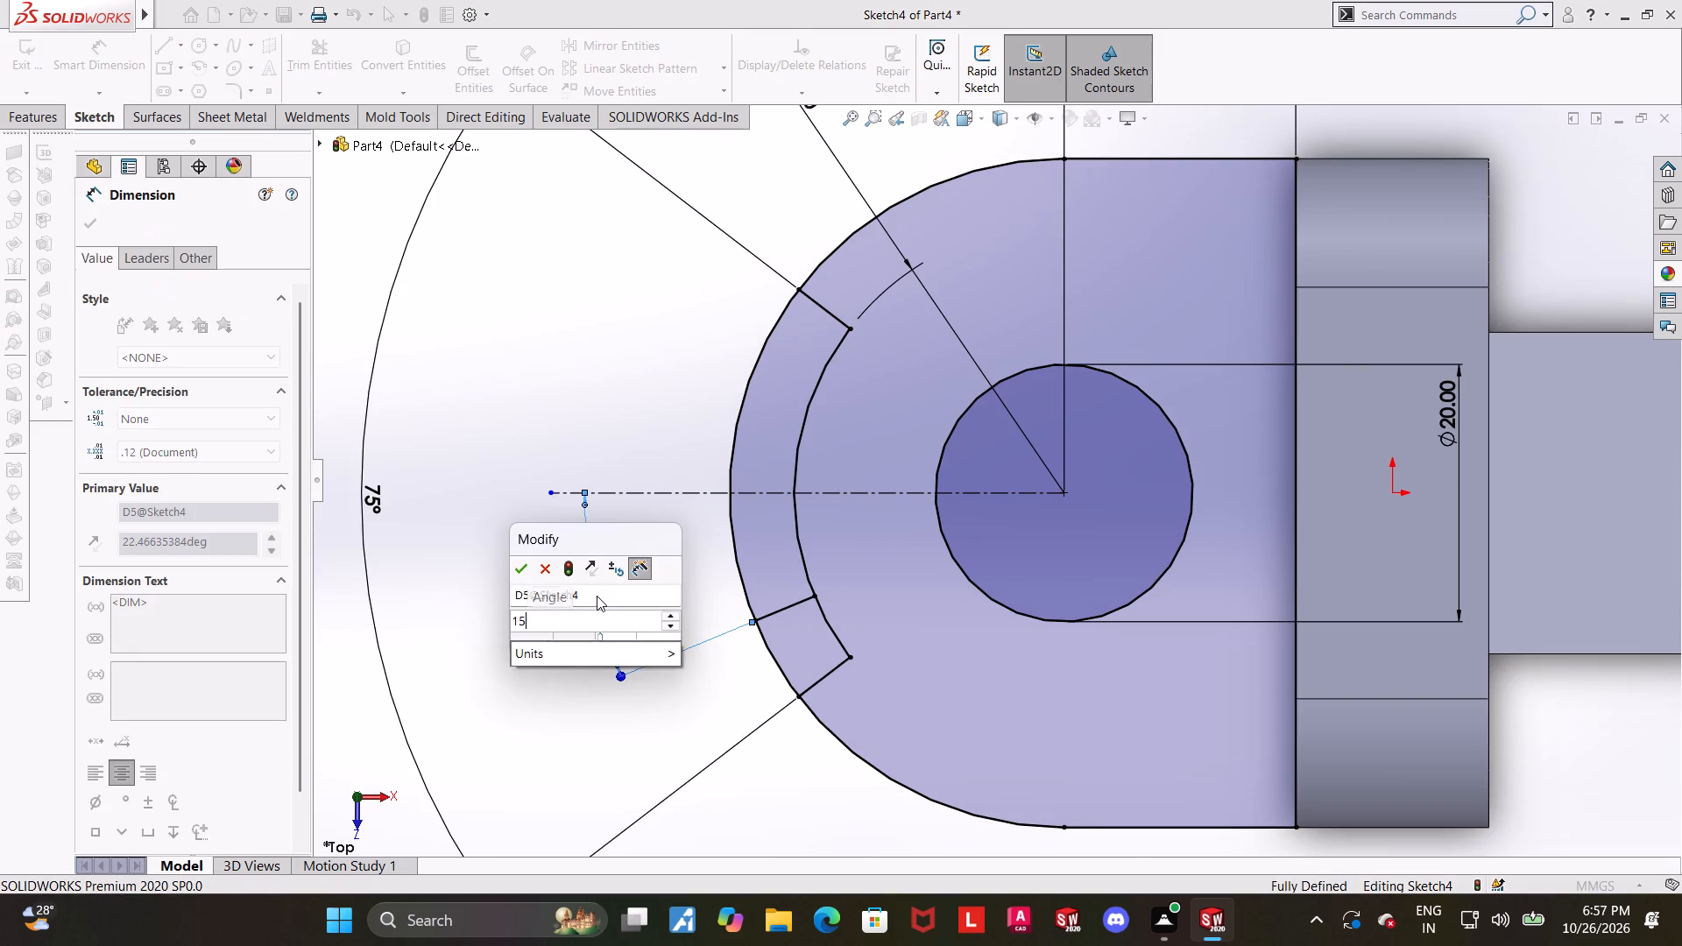
key(Return)
key(Escape)
key(Escape)
click(627, 709)
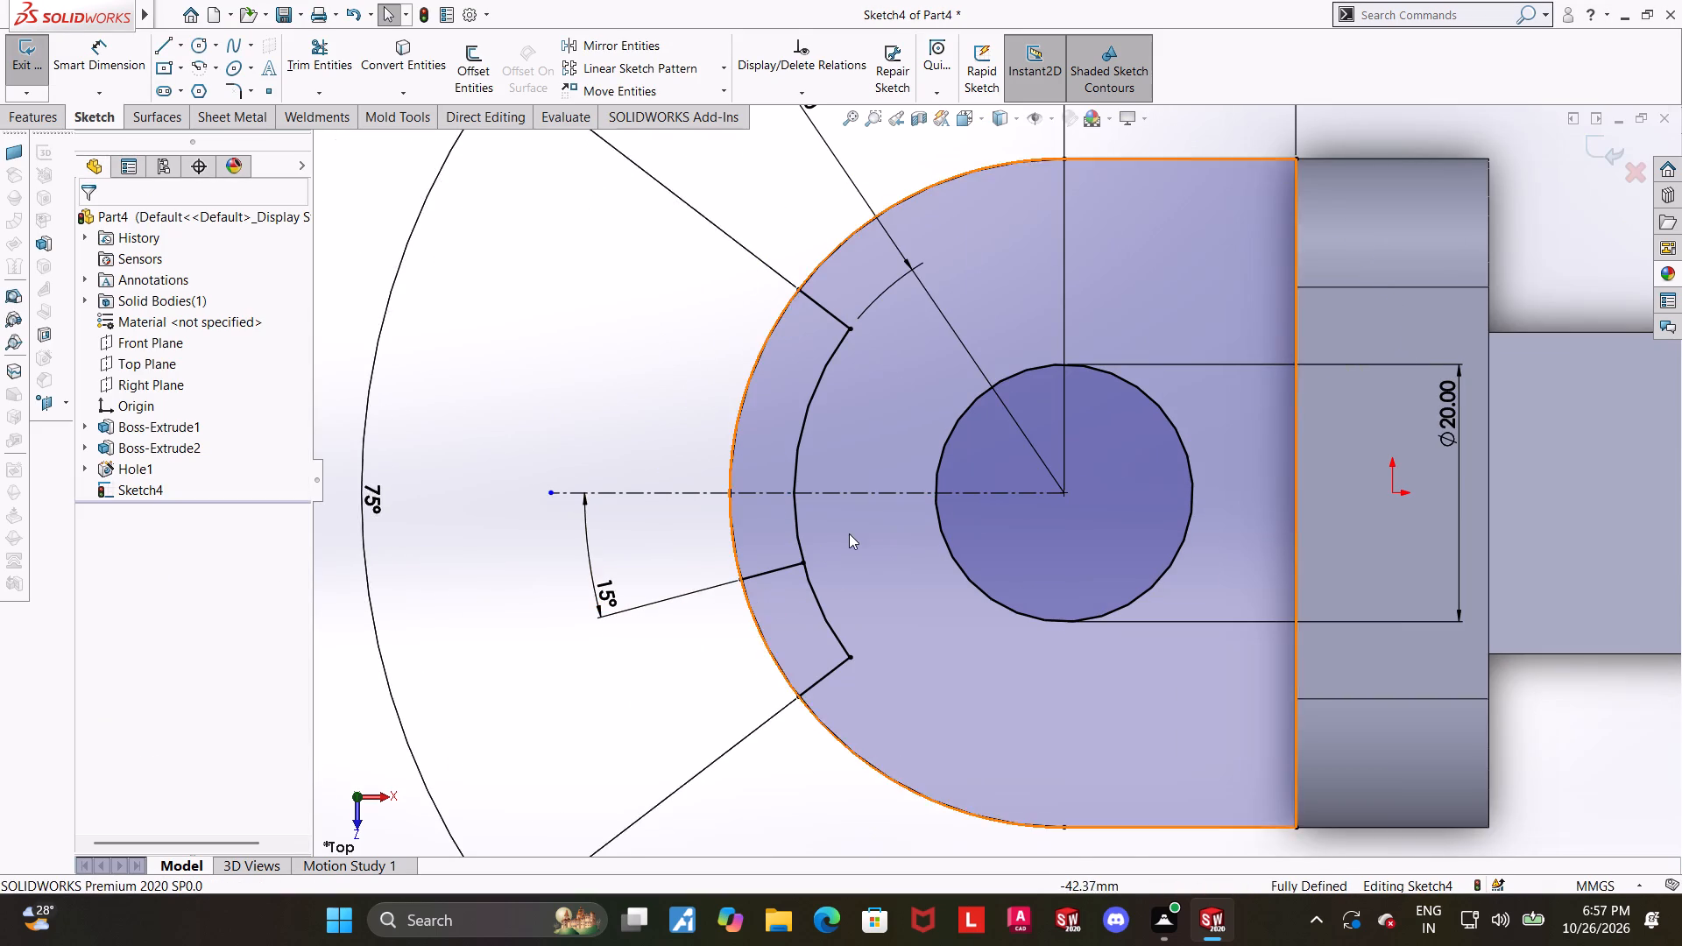
Trim the inner arc between the horizontal centreline and the 15° line, keeping the trimmed portion as construction geometry.
scroll(849, 533, down, 1)
click(331, 60)
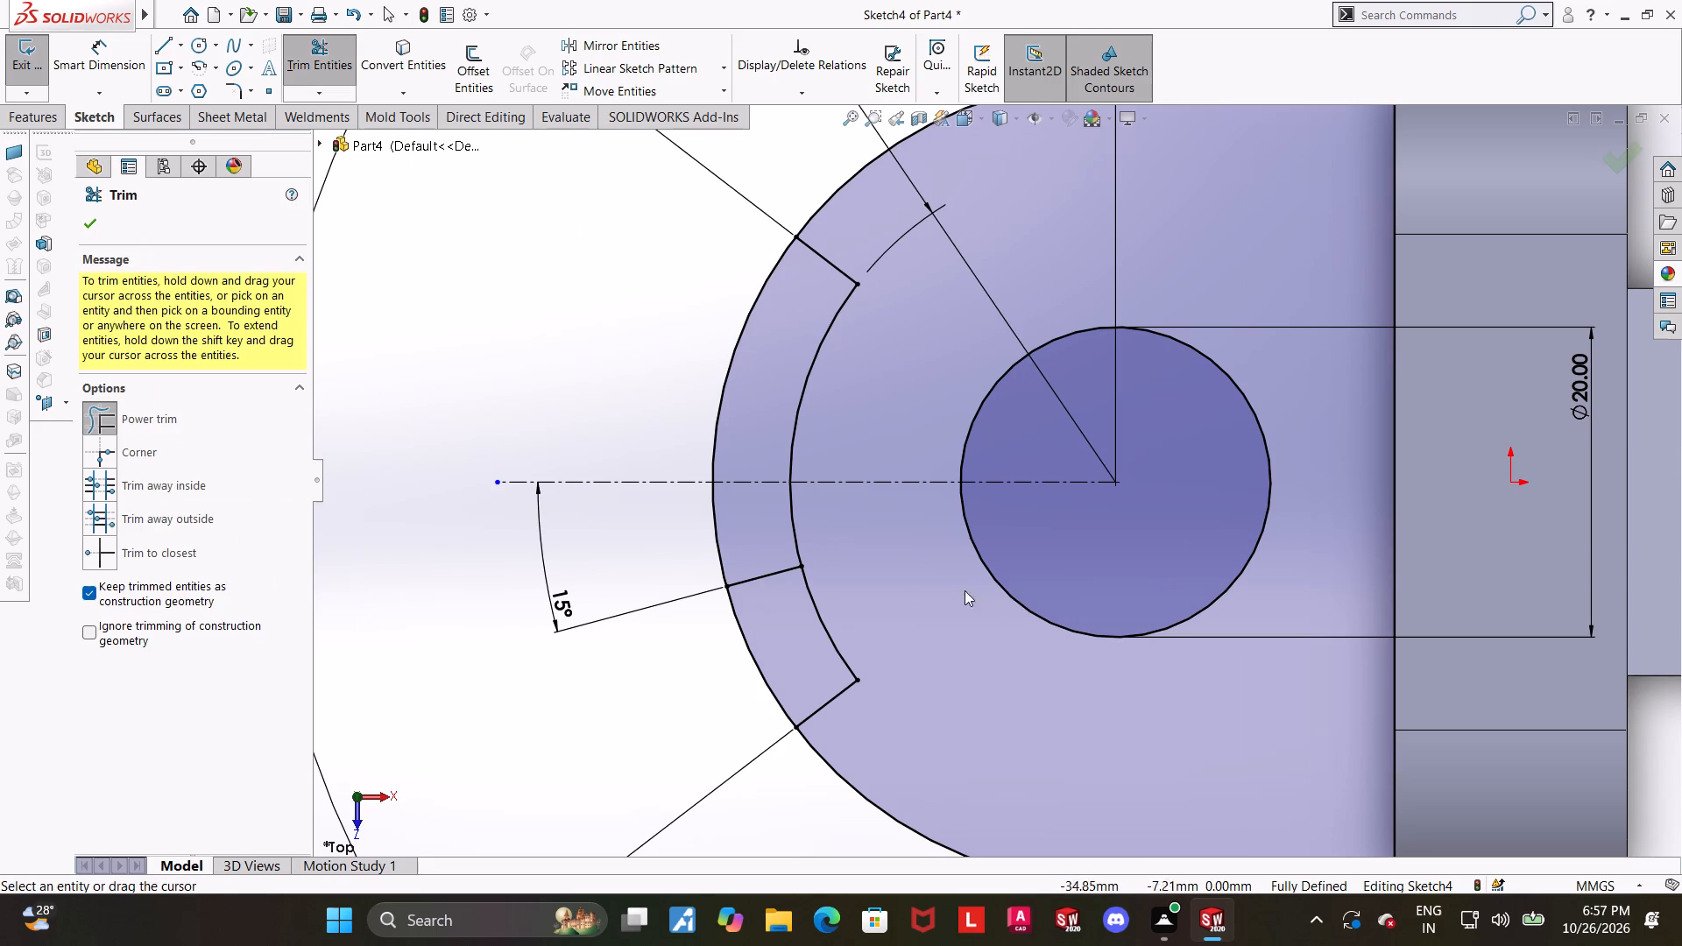
drag(831, 520, 786, 517)
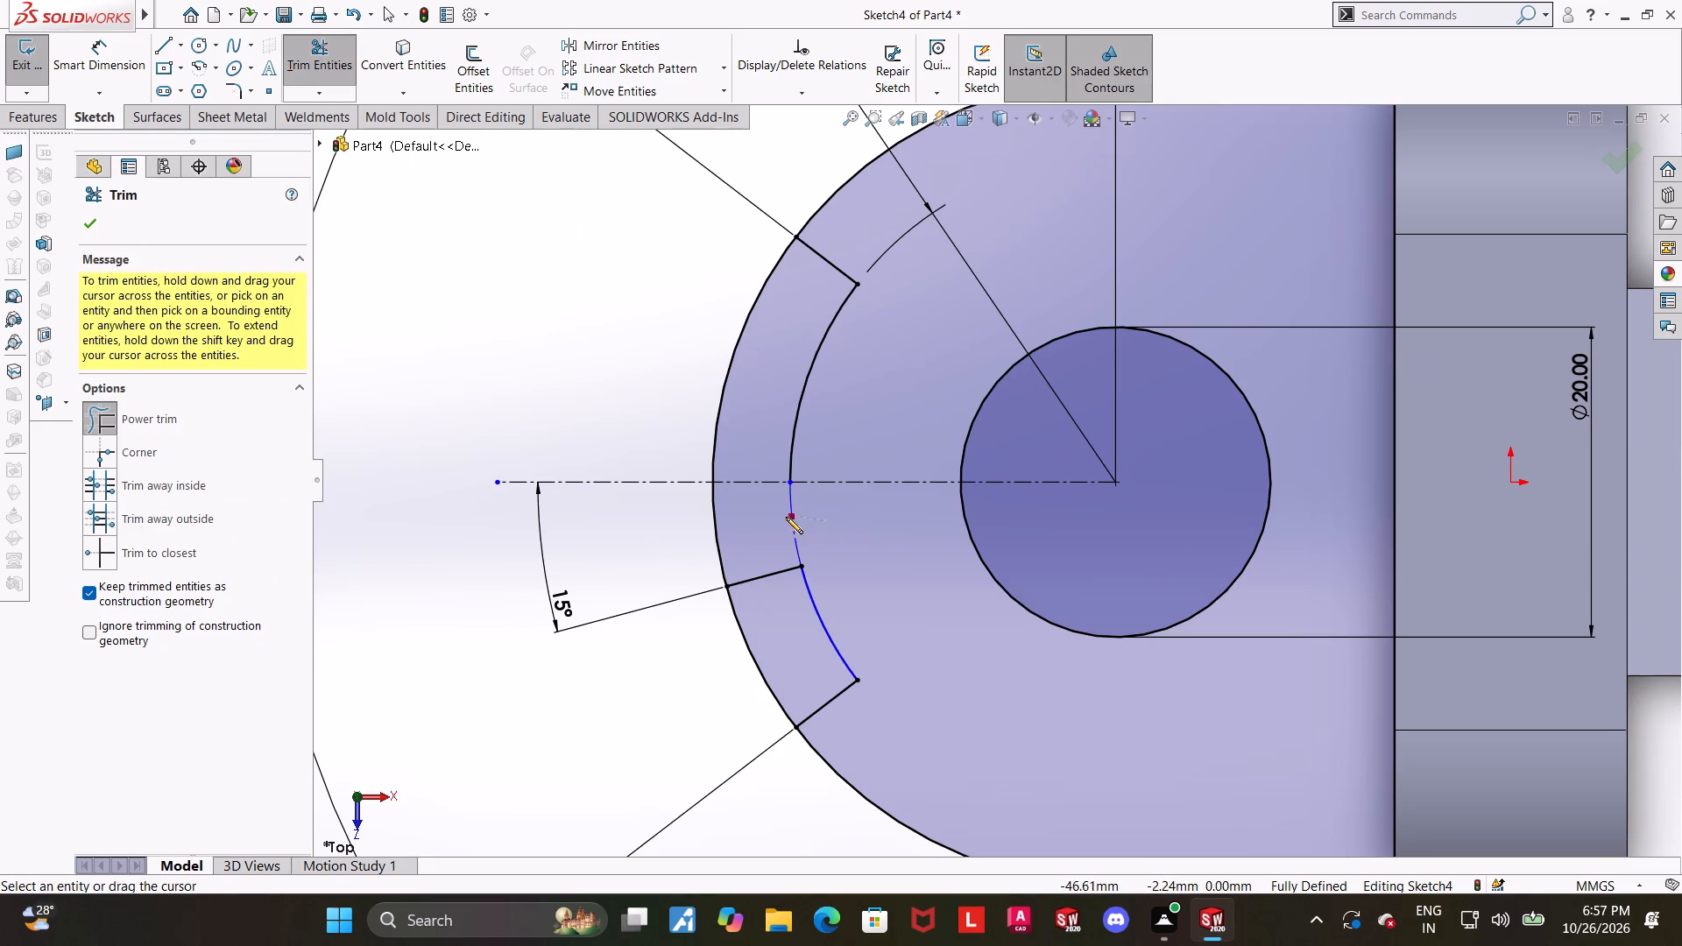
drag(786, 517, 781, 518)
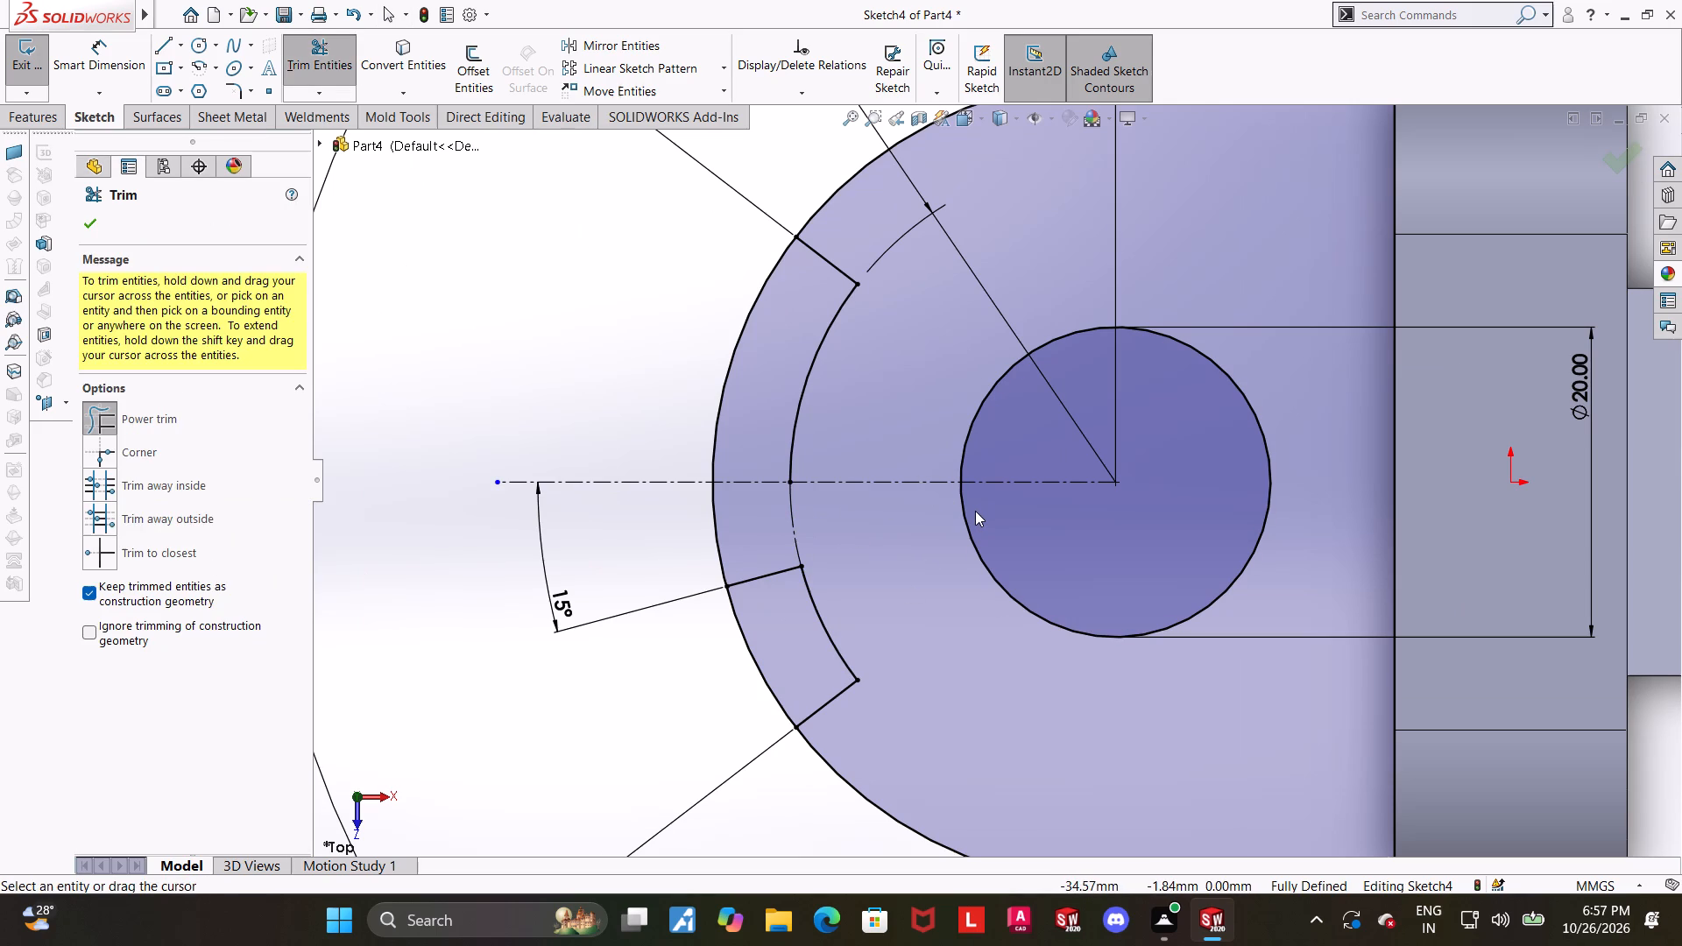
key(Escape)
Set up a circular sketch pattern of the lower arc segment and its two short end lines, centred on the 20 mm hole's centre.
scroll(996, 504, up, 2)
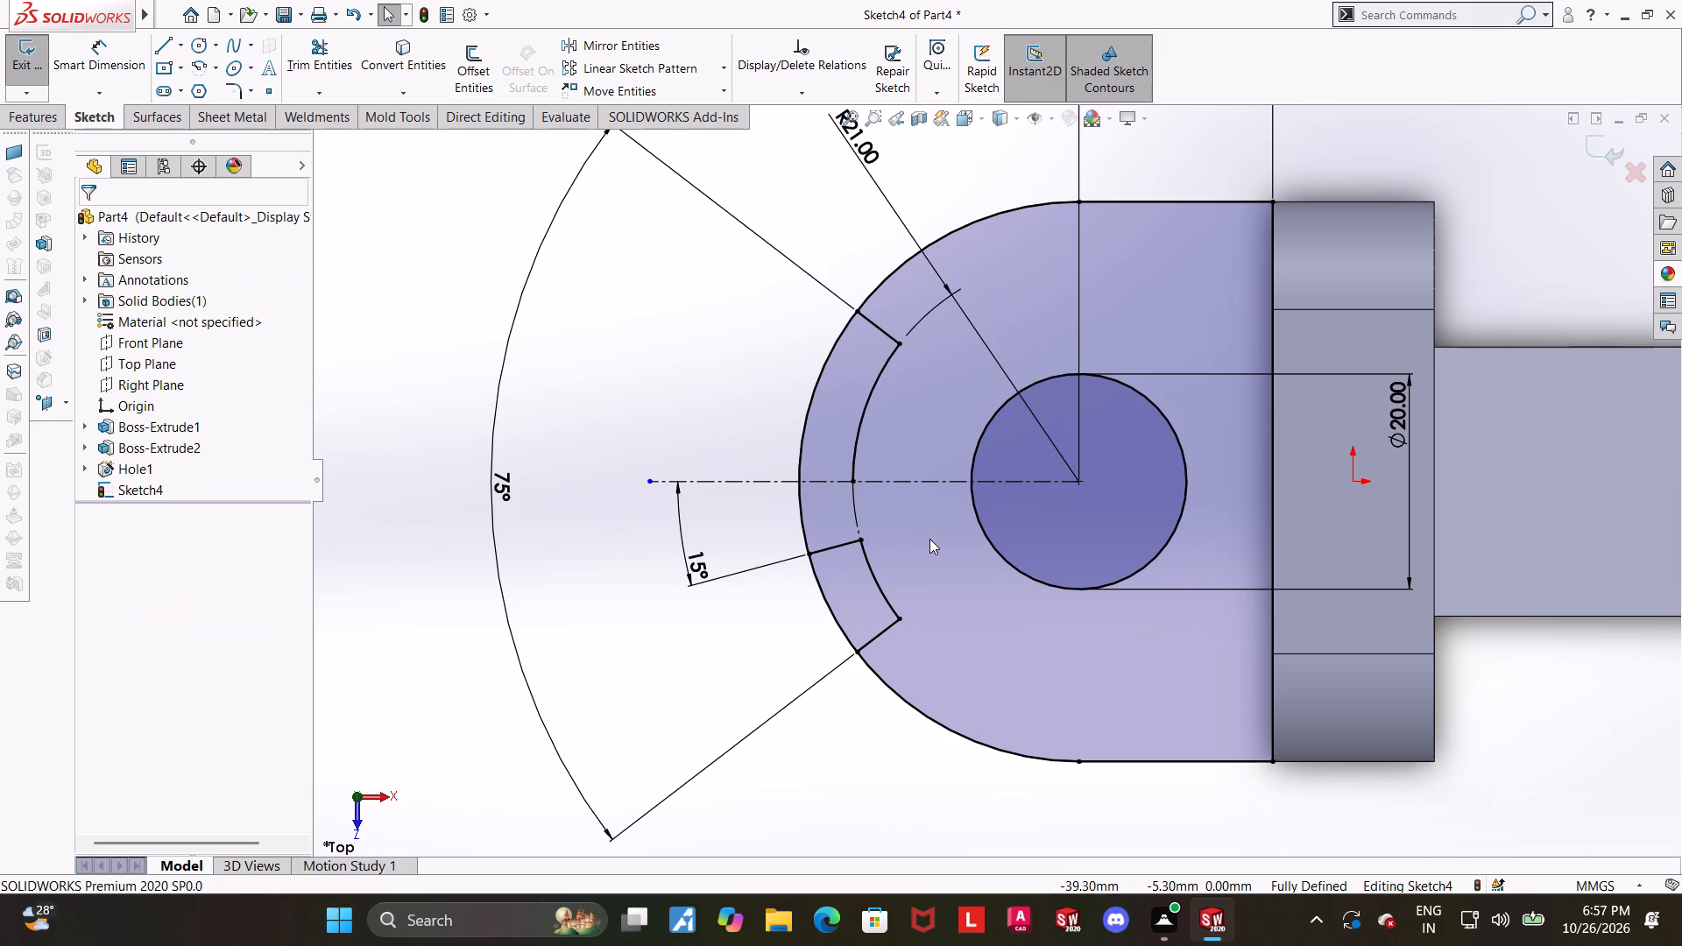
scroll(865, 489, down, 1)
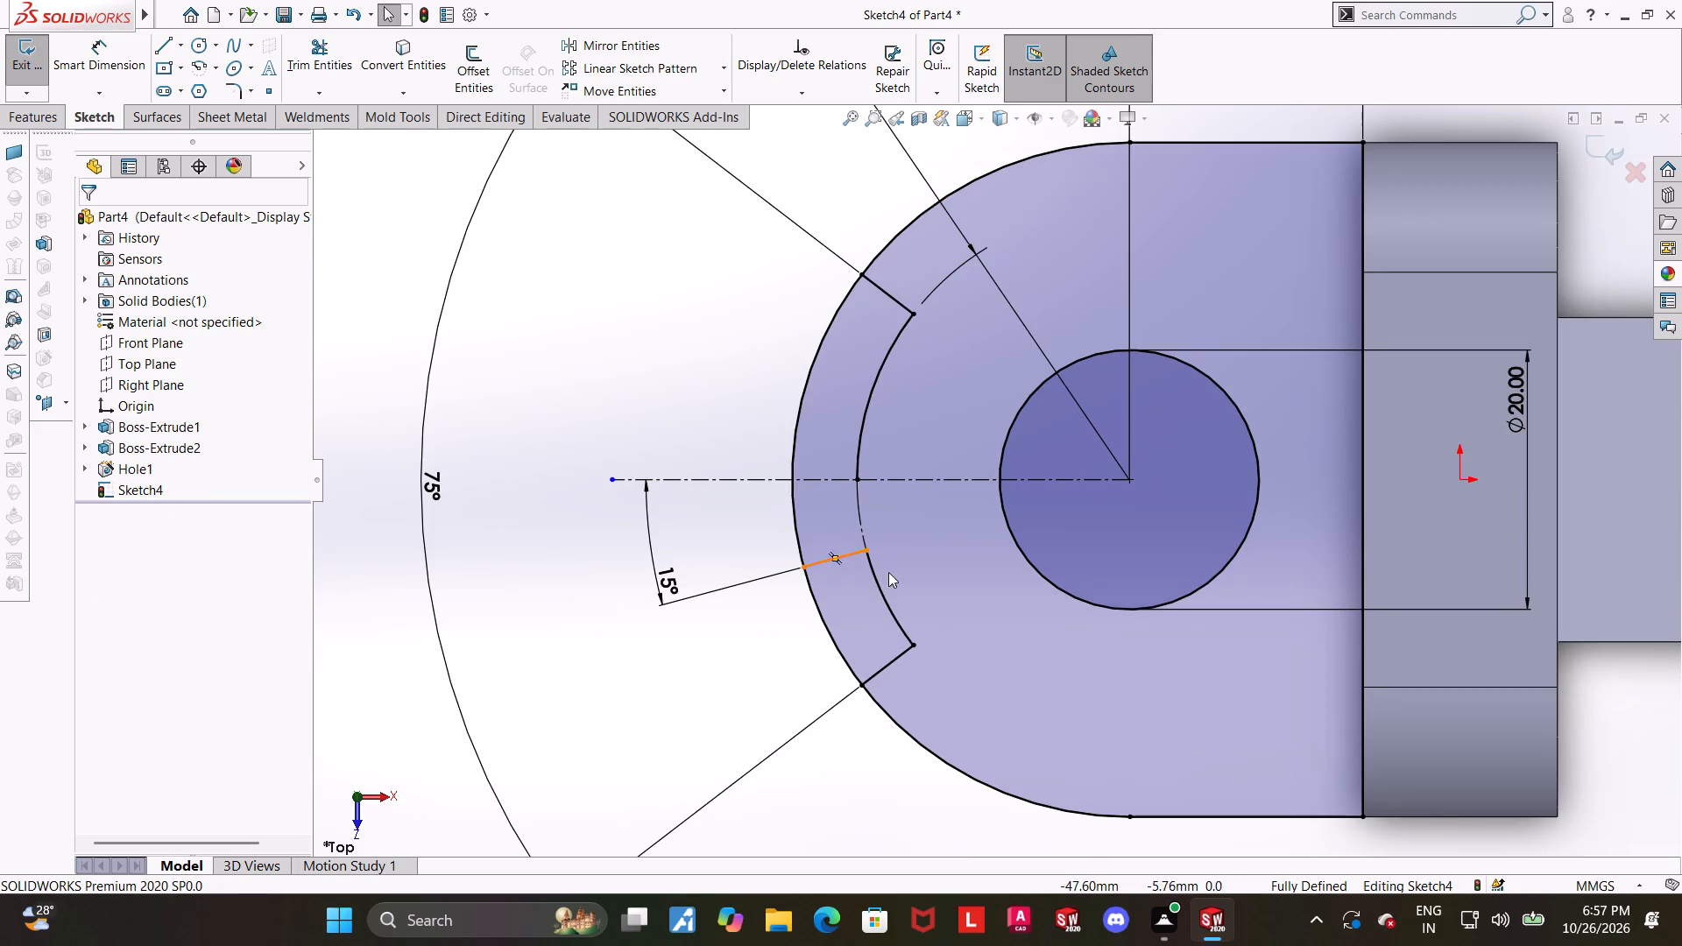
key(Escape)
scroll(991, 709, up, 1)
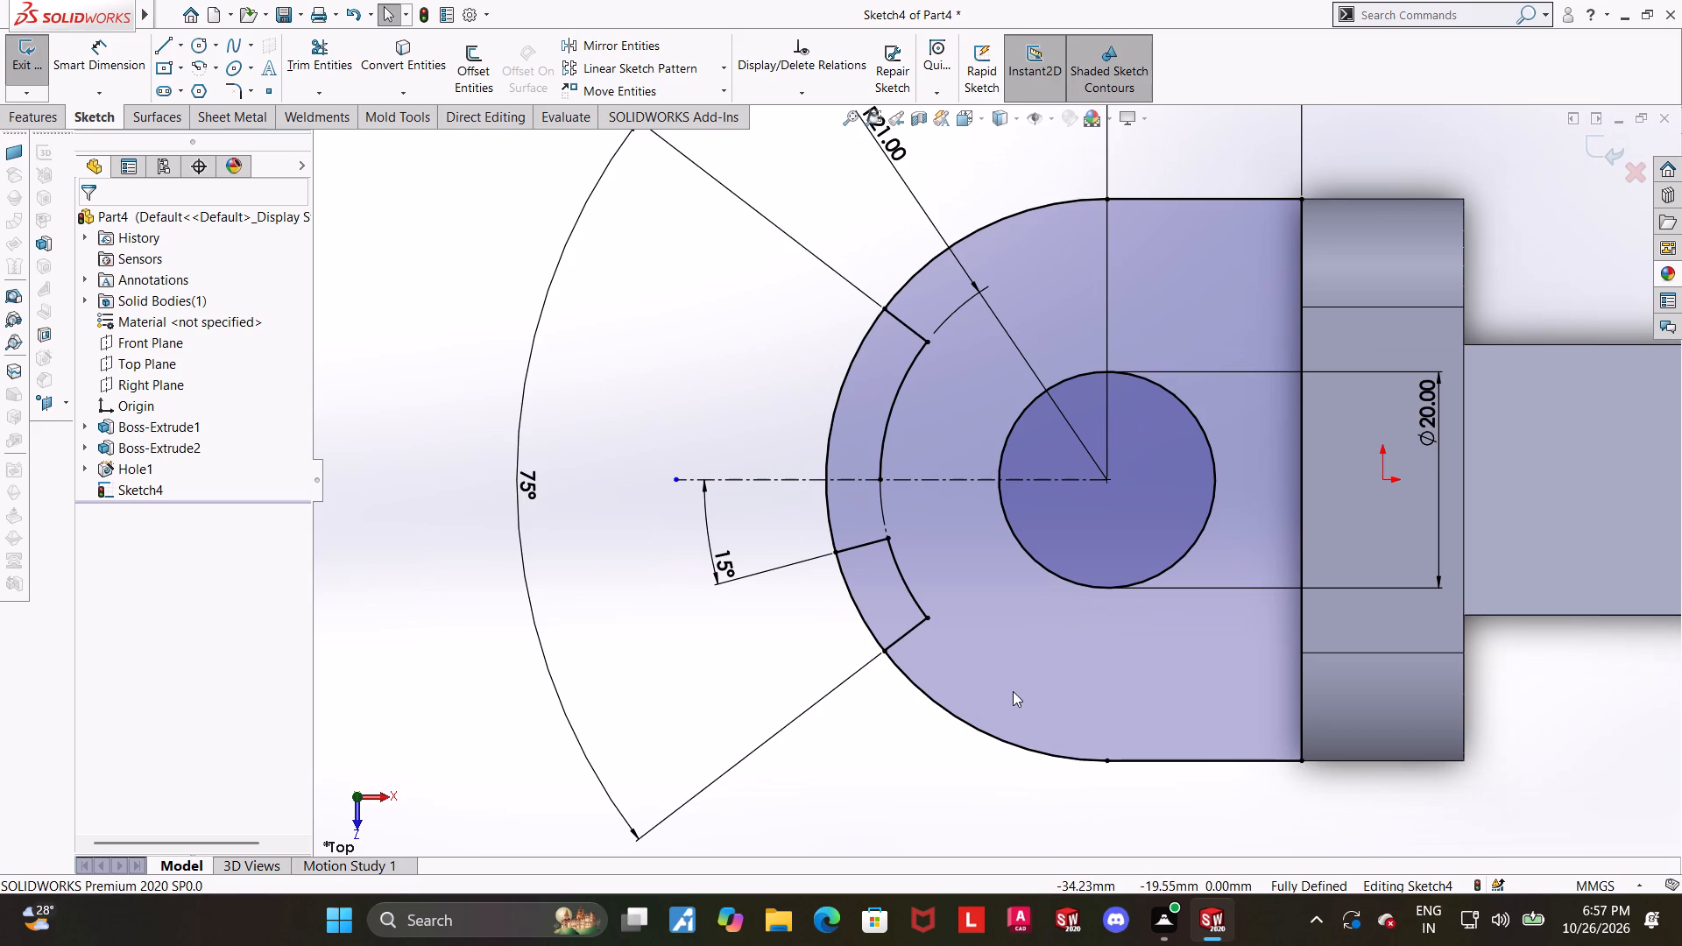
scroll(938, 575, down, 2)
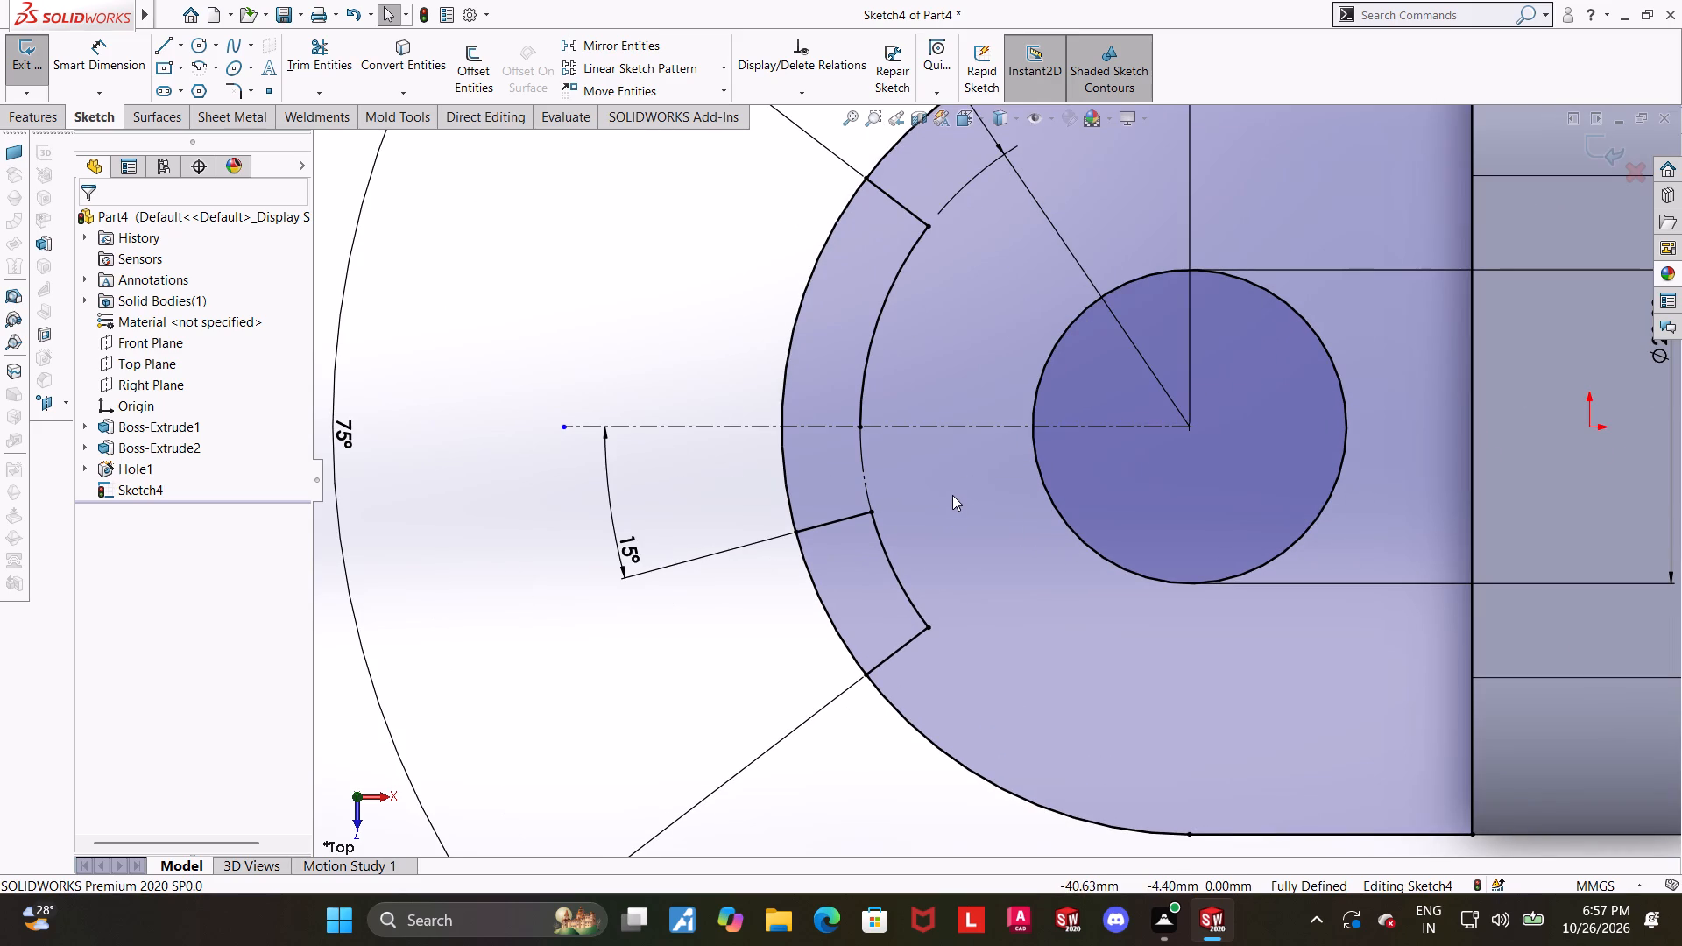
click(822, 524)
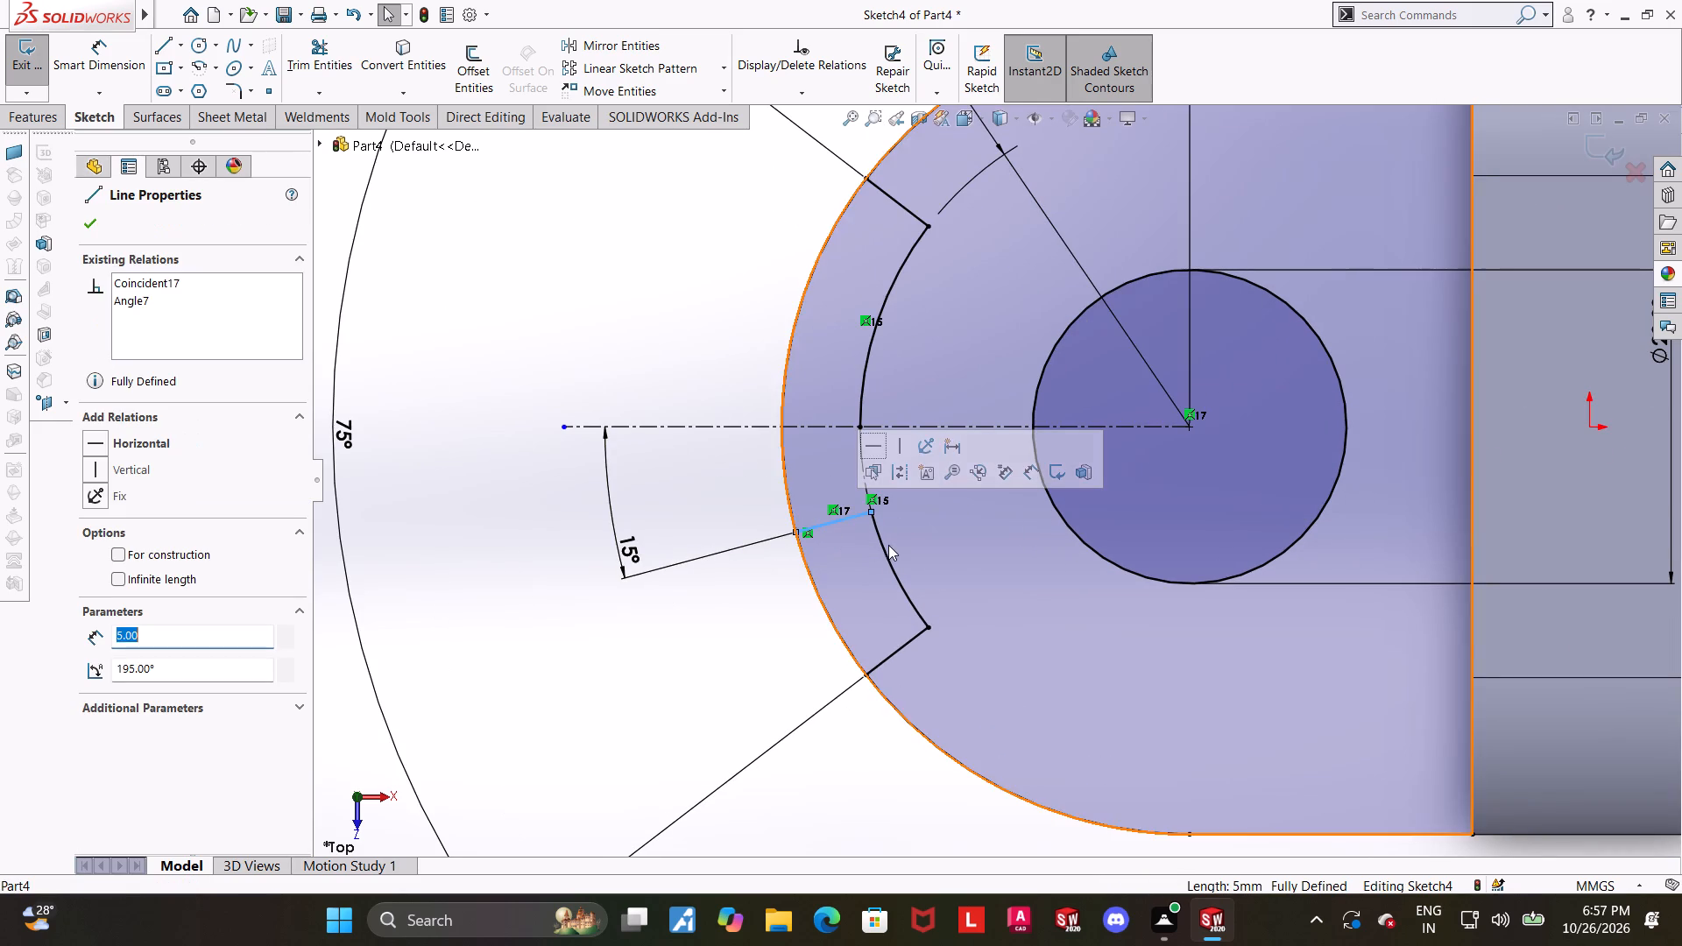
click(885, 550)
click(895, 655)
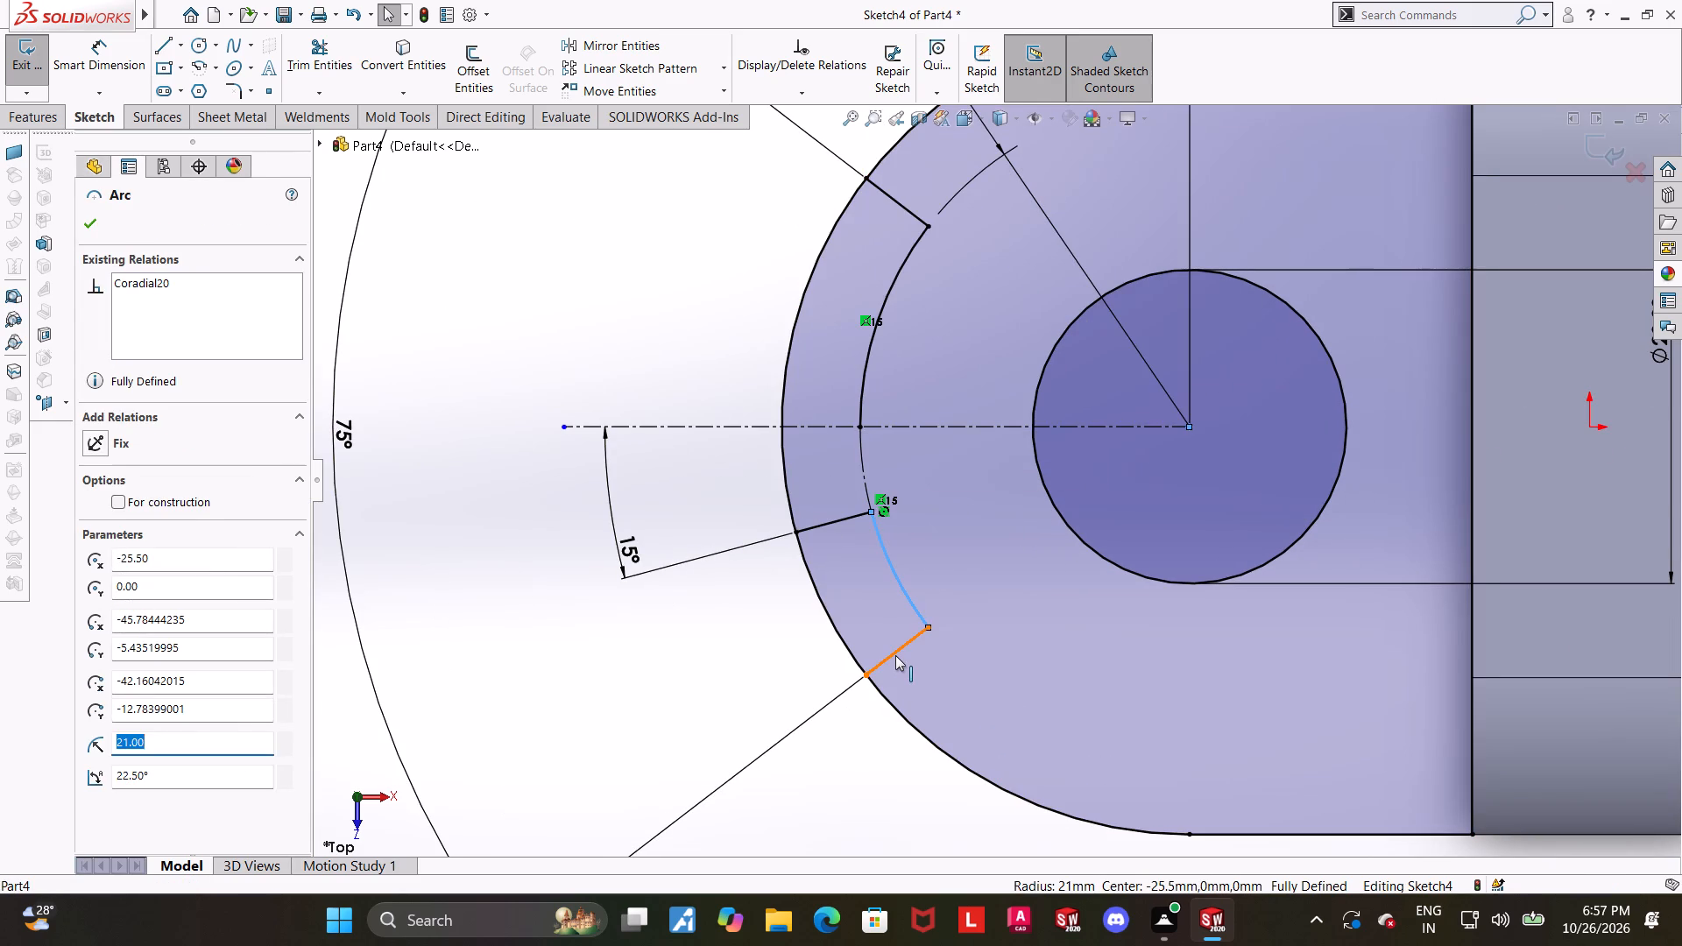
ctrl+click(878, 537)
ctrl+click(845, 519)
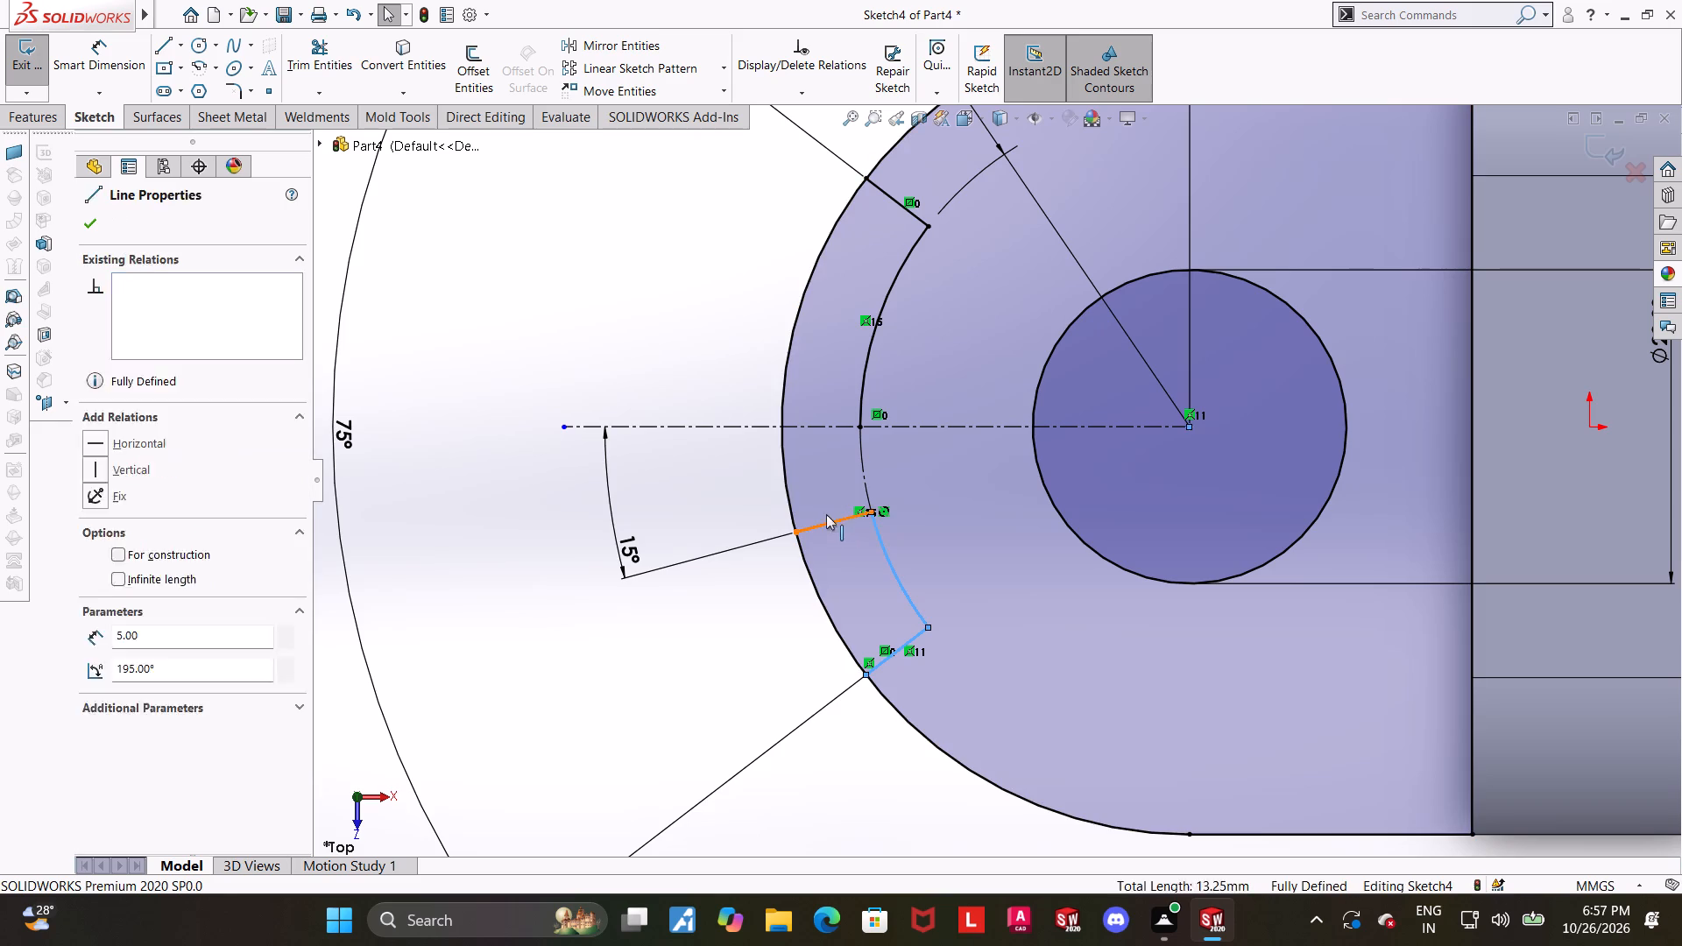
click(724, 67)
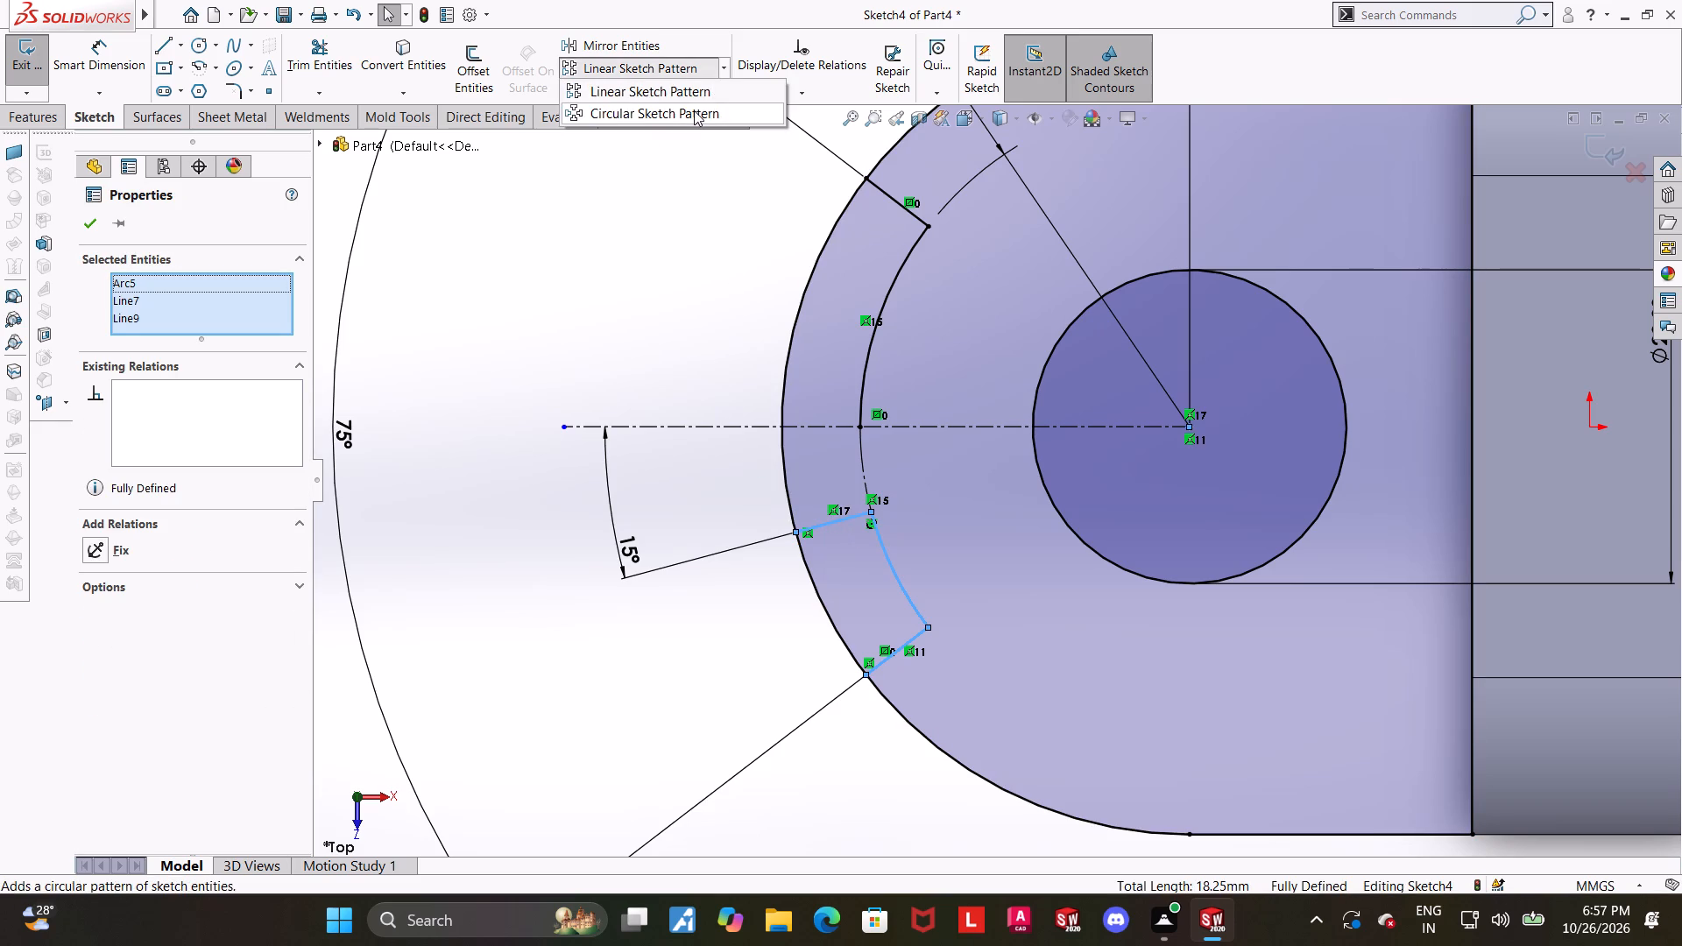
click(694, 110)
scroll(832, 495, up, 5)
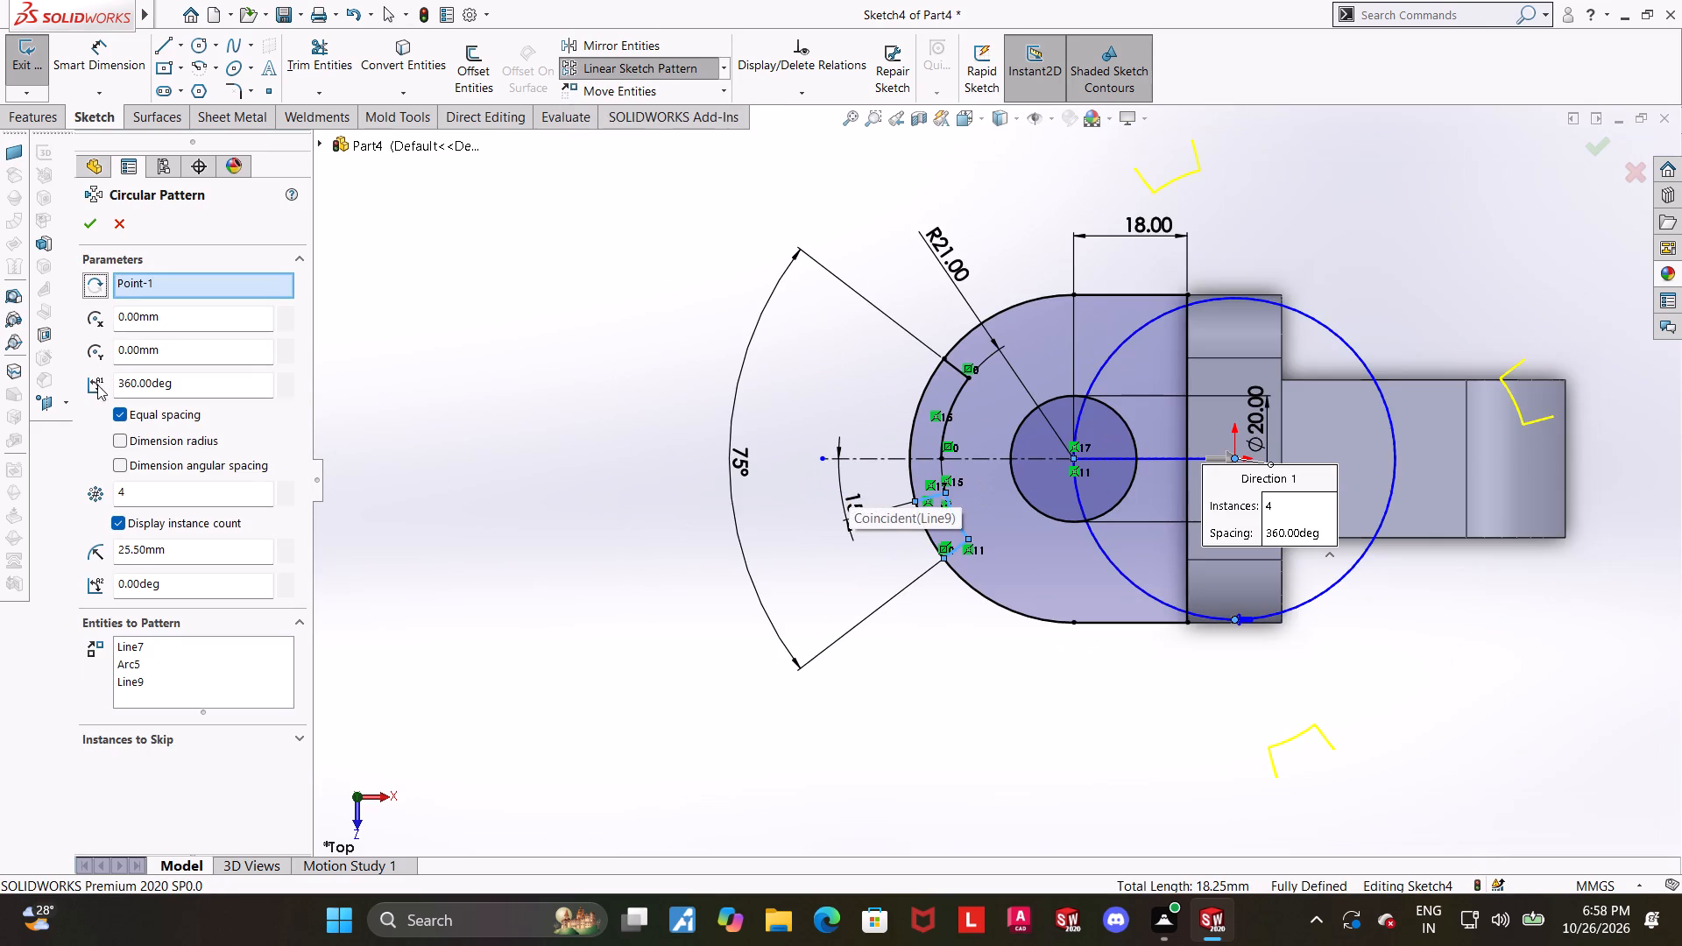
right_click(209, 282)
click(235, 328)
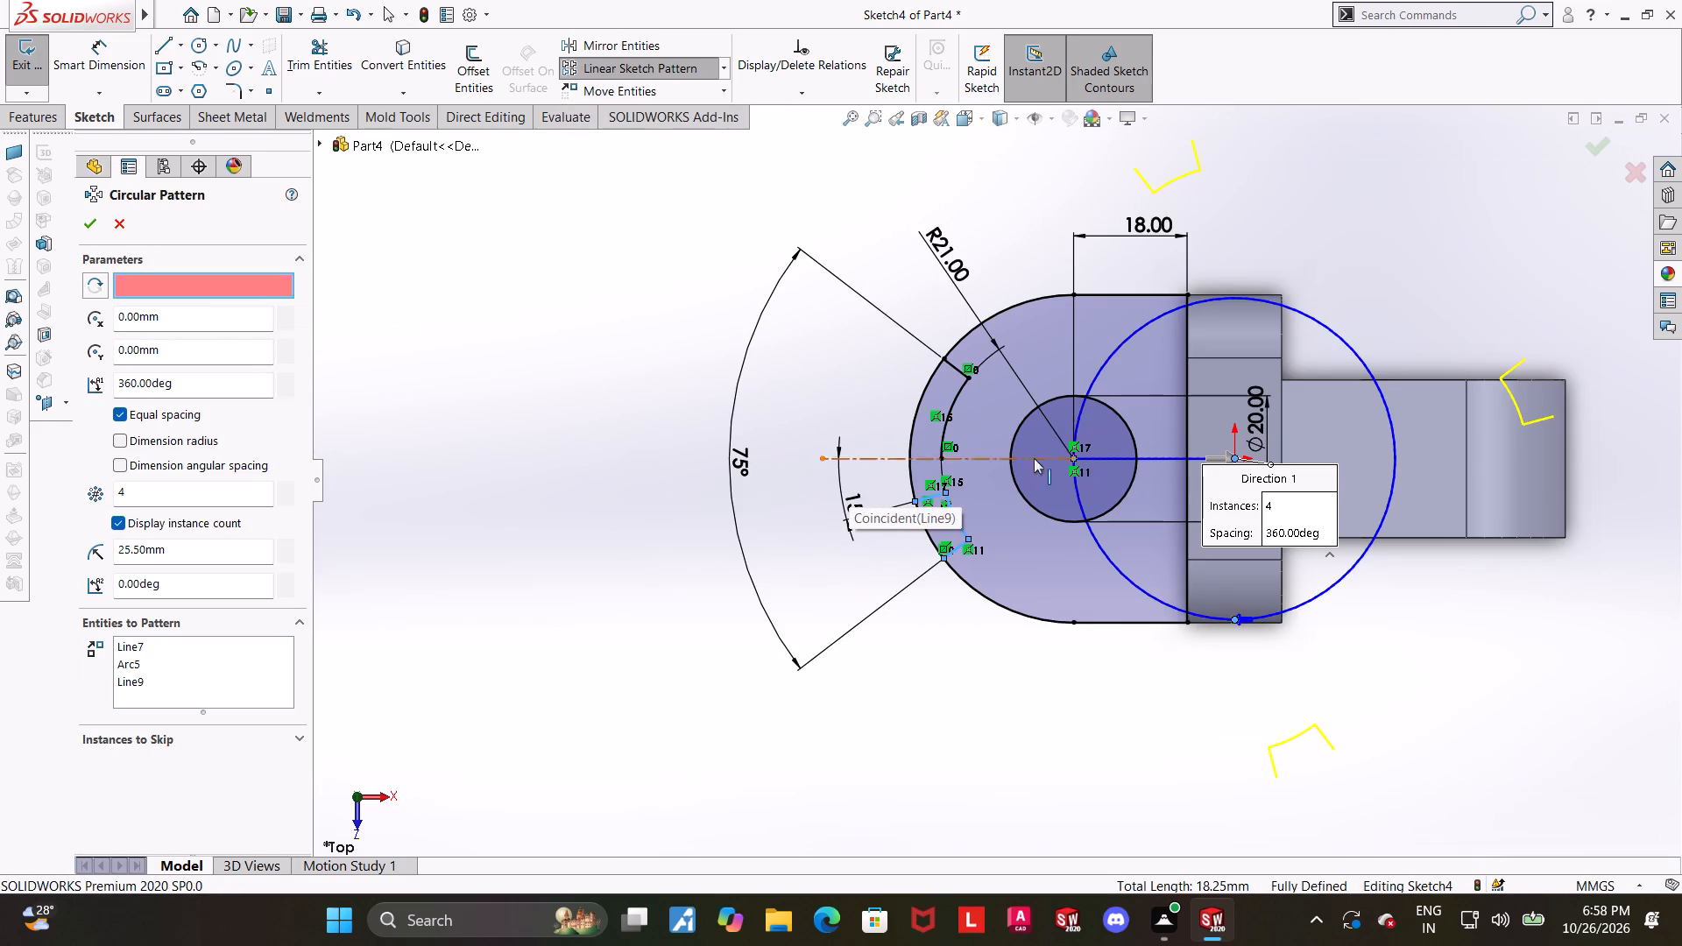
click(1071, 458)
scroll(1078, 473, down, 3)
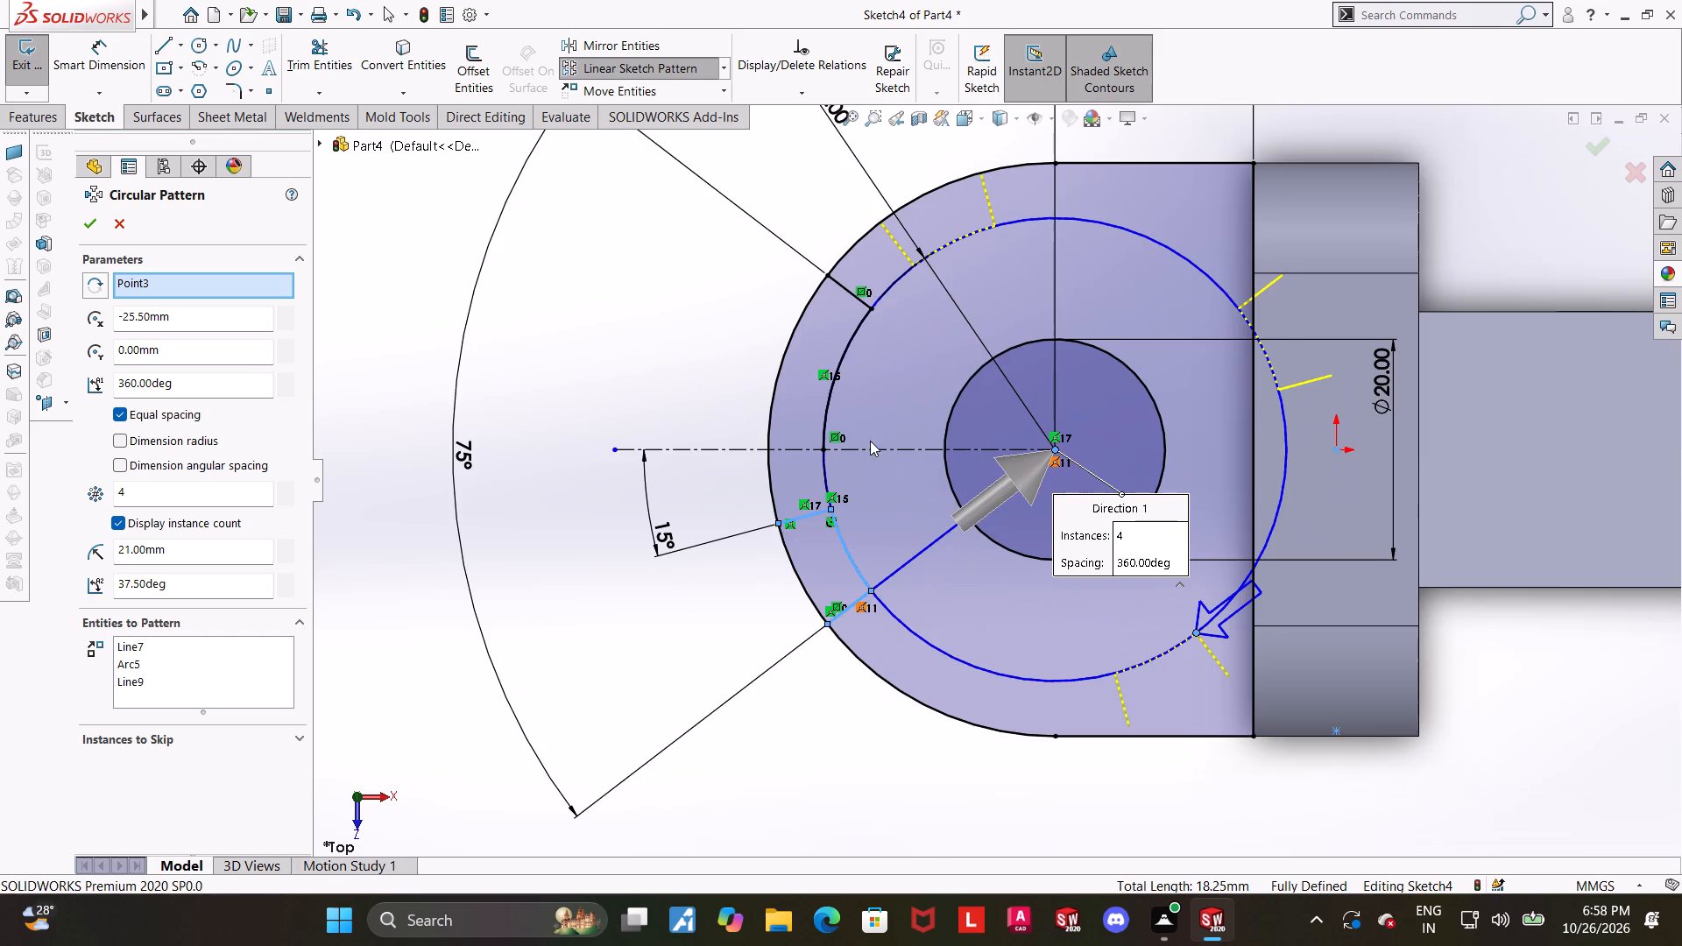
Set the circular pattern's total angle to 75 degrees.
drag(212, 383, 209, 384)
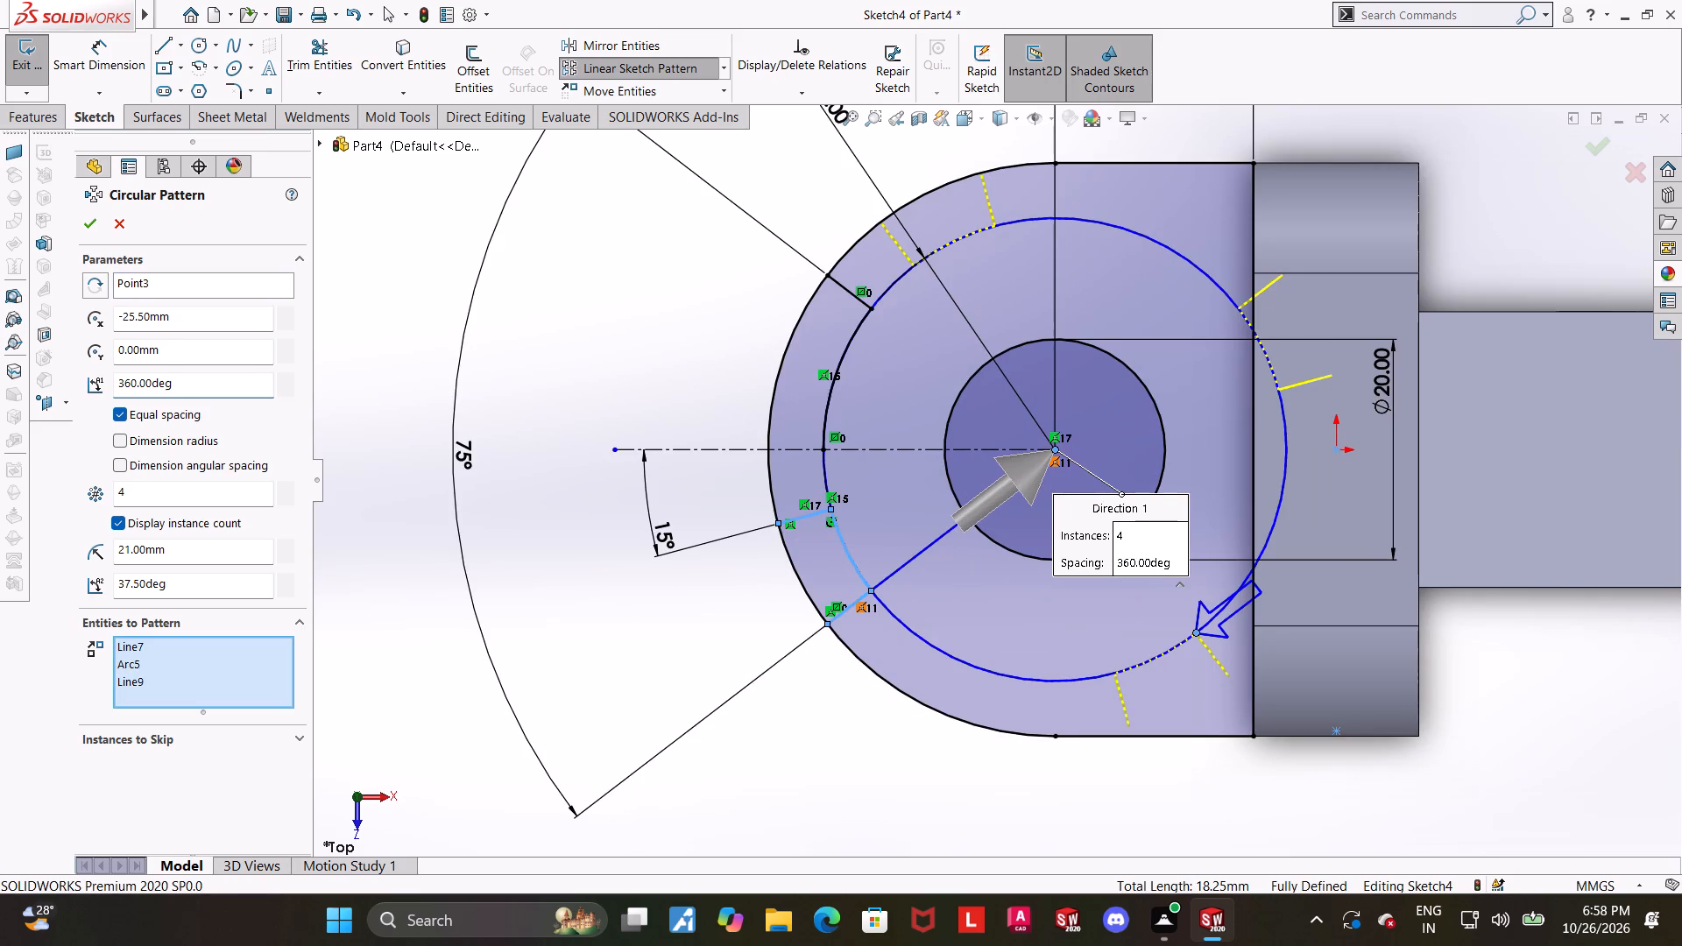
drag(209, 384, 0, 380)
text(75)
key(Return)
Set the circular pattern's instance count to 3.
scroll(828, 438, up, 1)
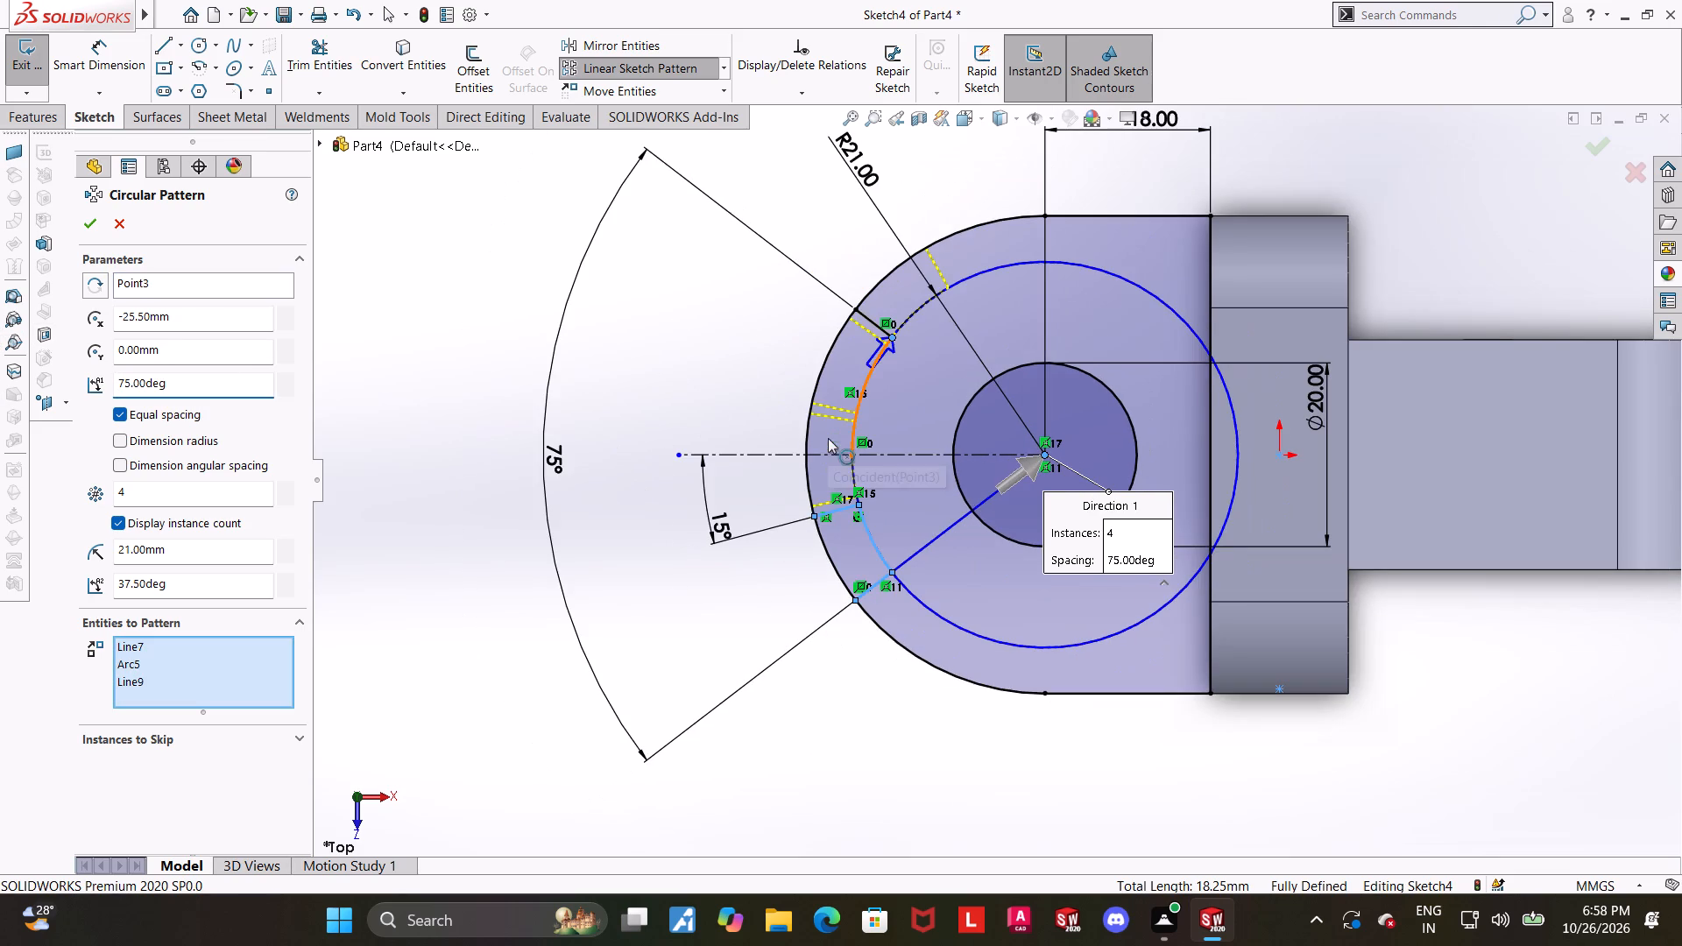
scroll(990, 547, down, 2)
scroll(897, 521, up, 2)
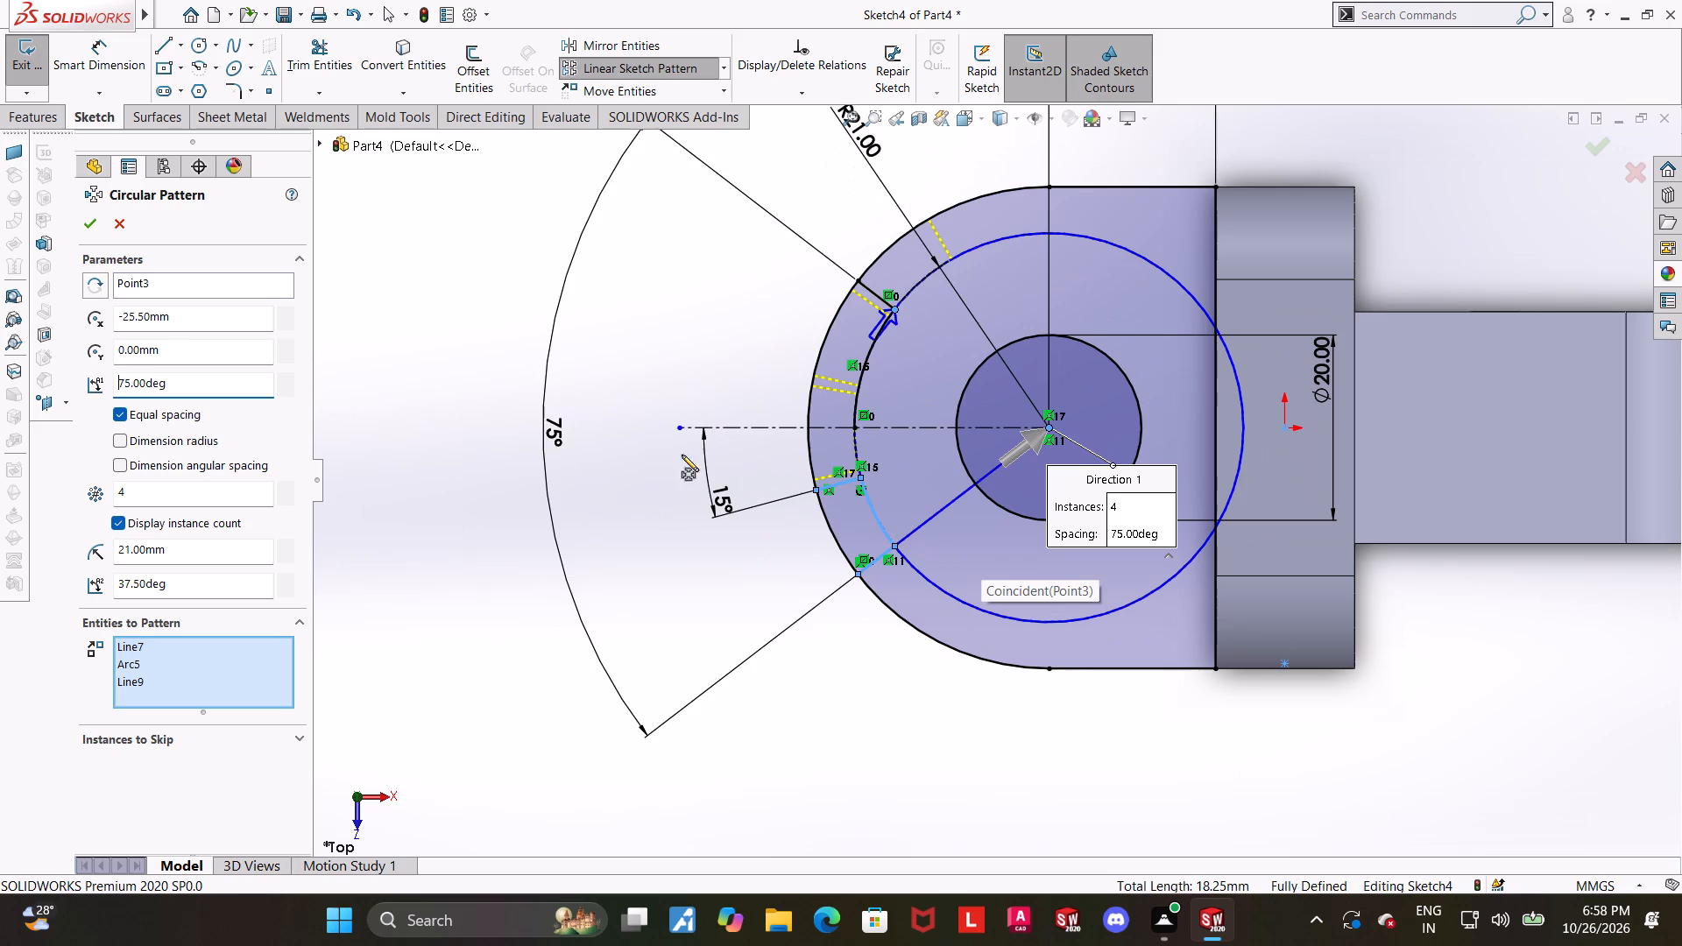
drag(163, 492, 0, 482)
key(3)
key(Return)
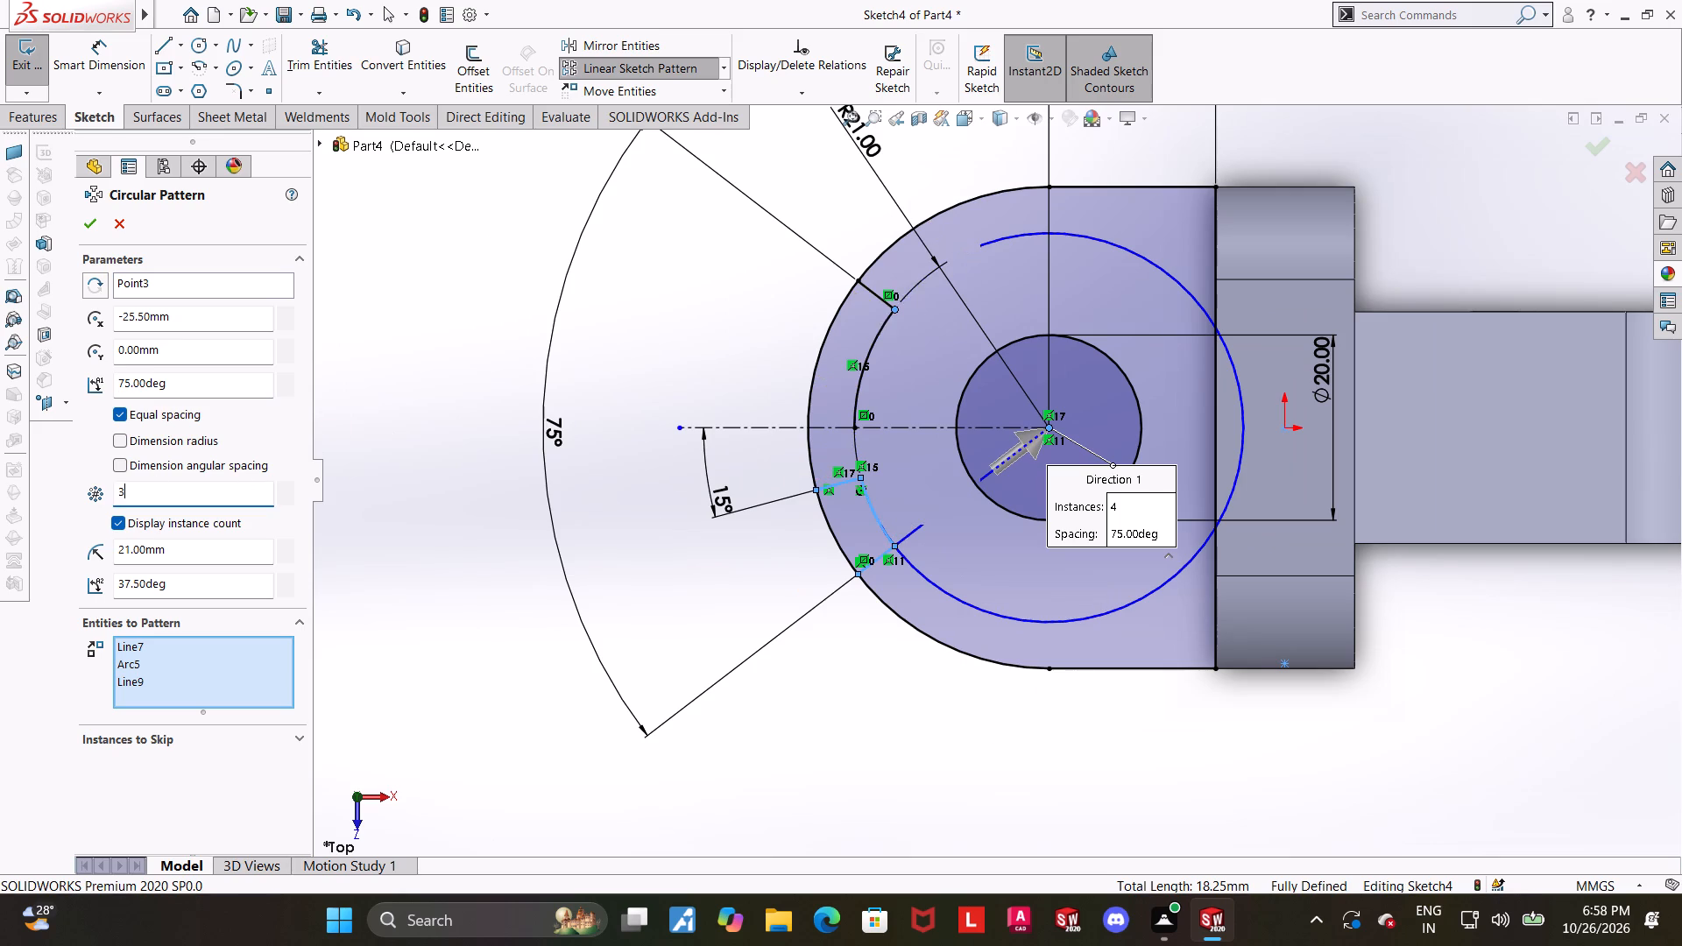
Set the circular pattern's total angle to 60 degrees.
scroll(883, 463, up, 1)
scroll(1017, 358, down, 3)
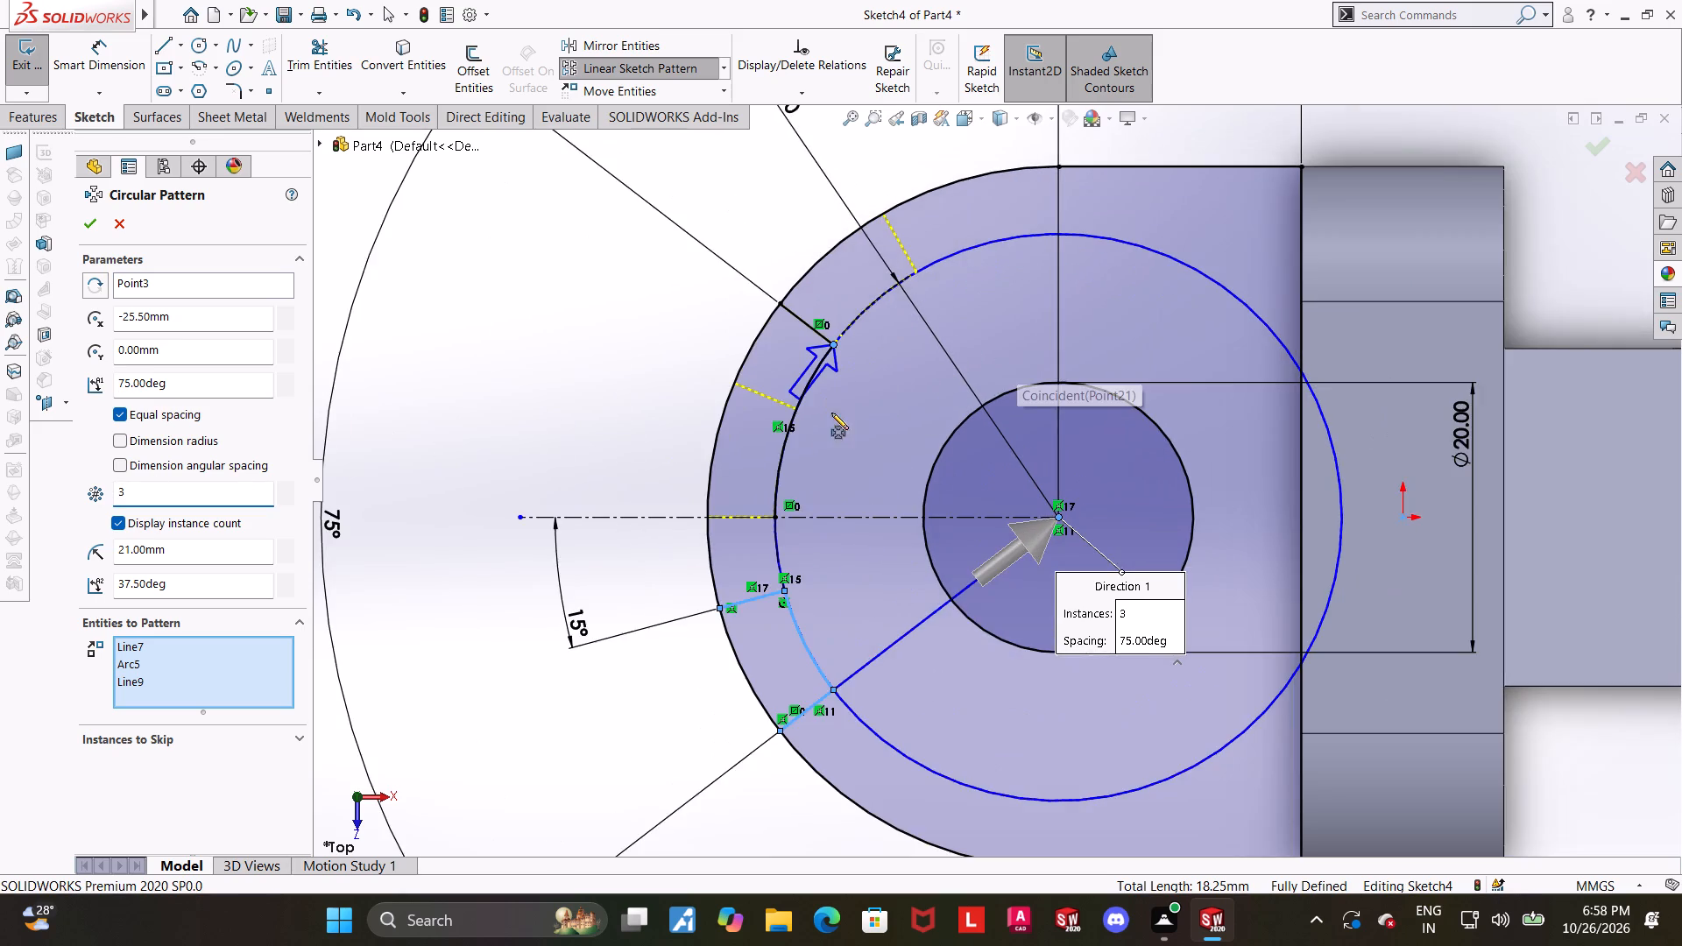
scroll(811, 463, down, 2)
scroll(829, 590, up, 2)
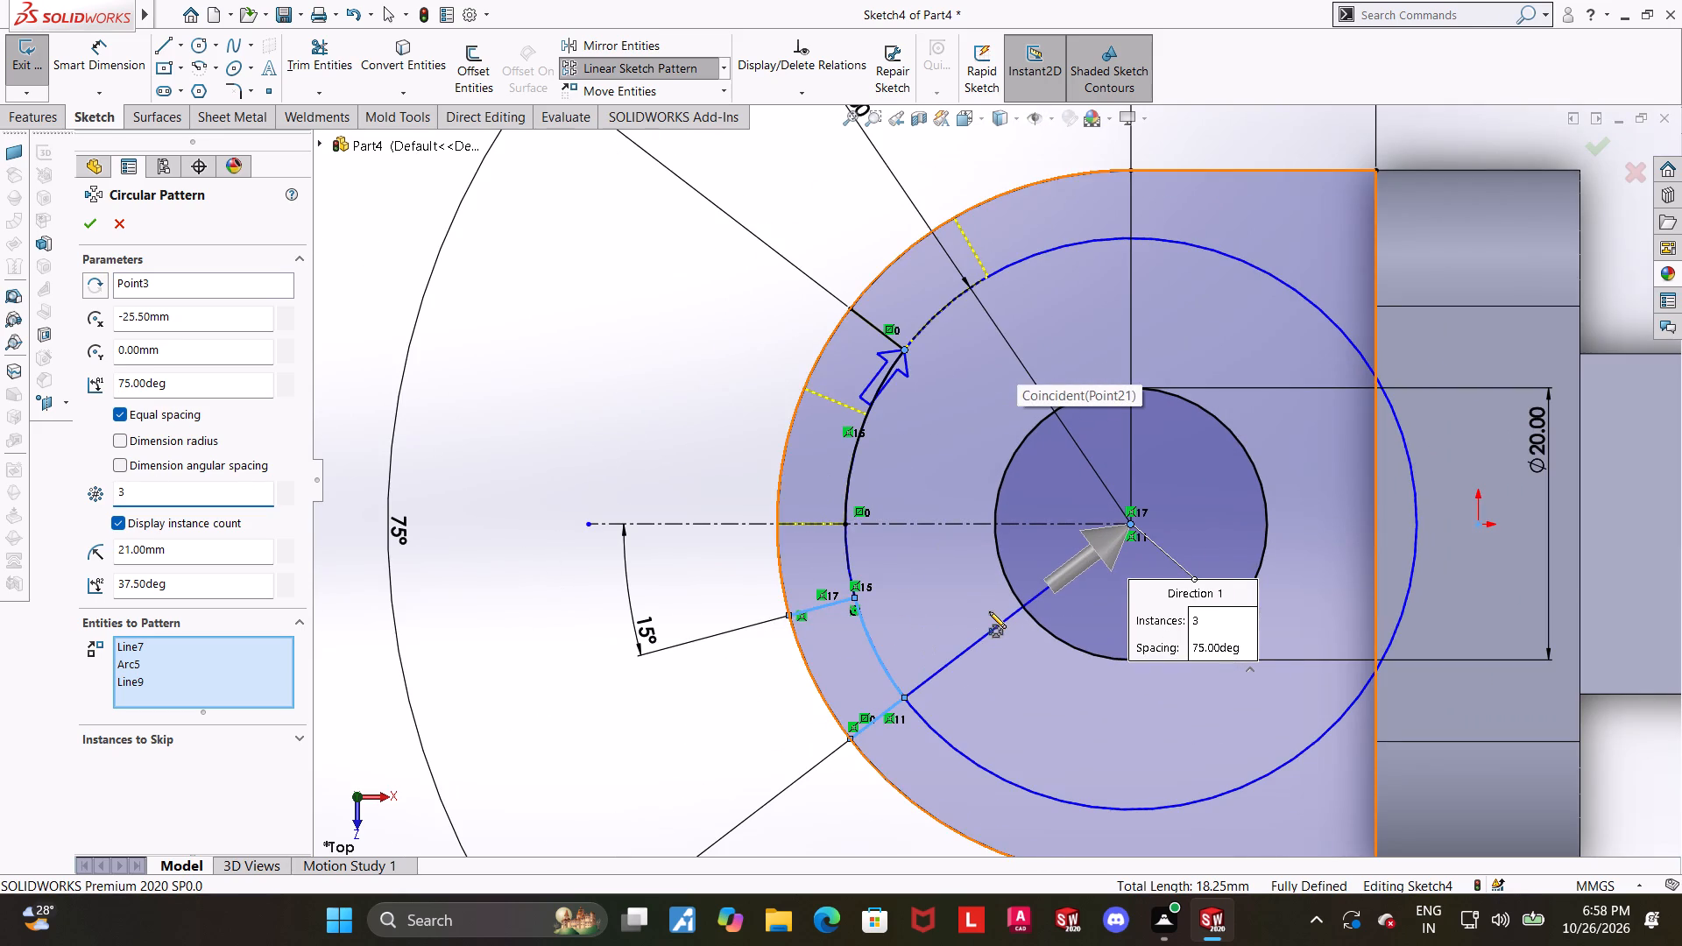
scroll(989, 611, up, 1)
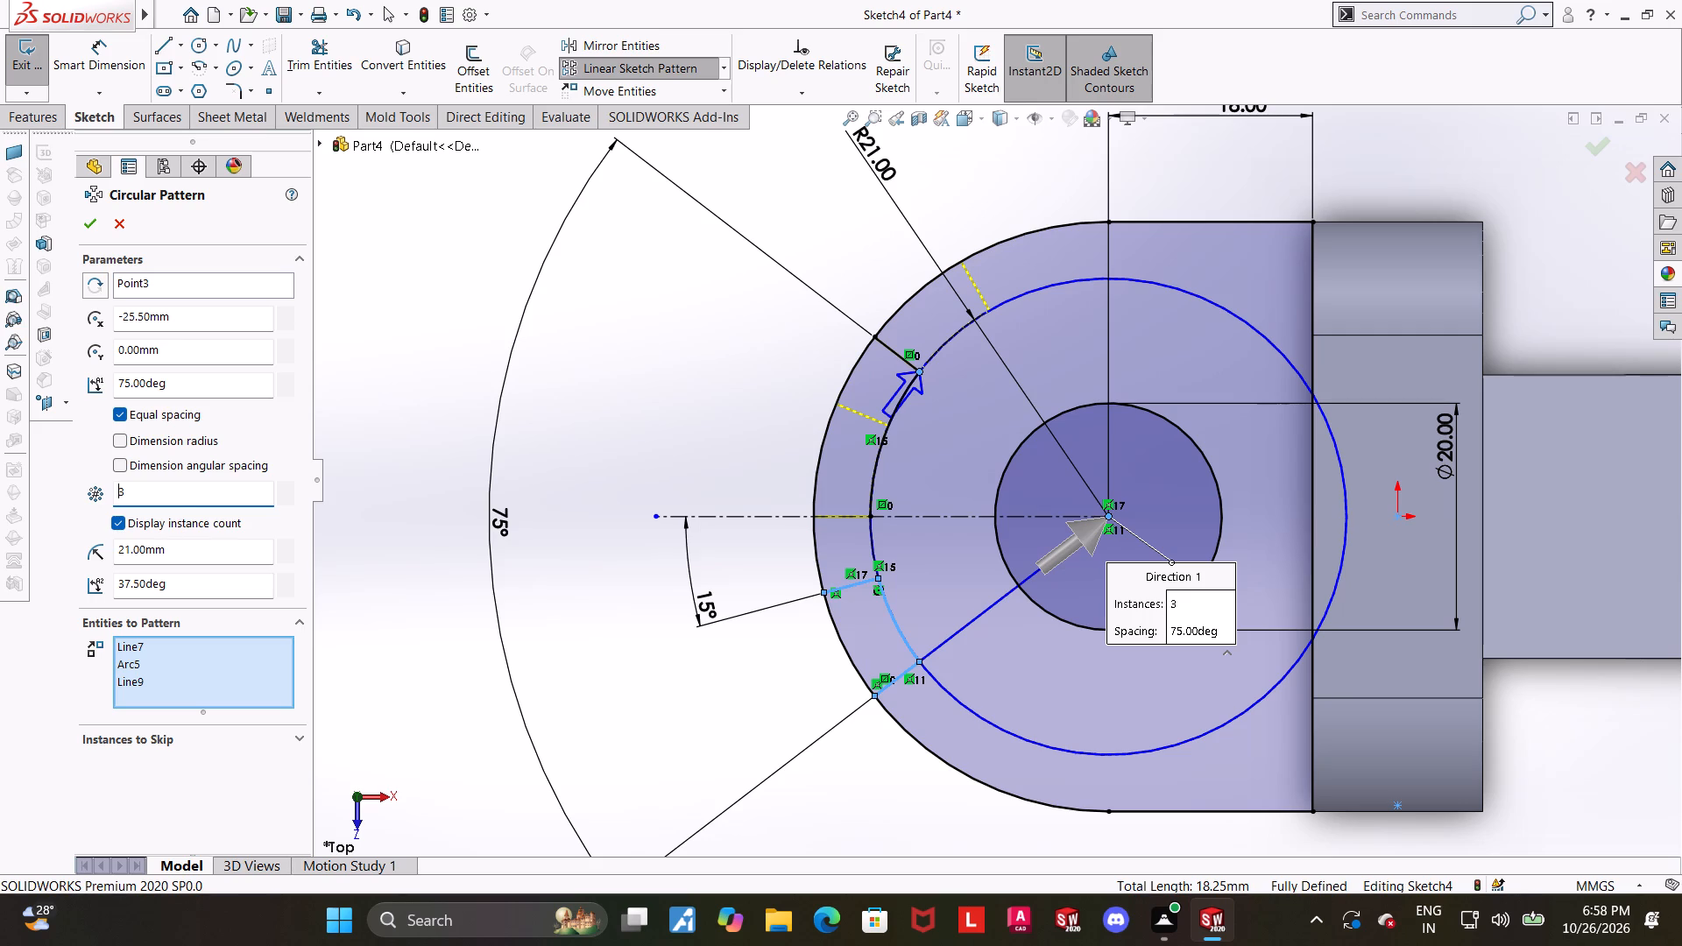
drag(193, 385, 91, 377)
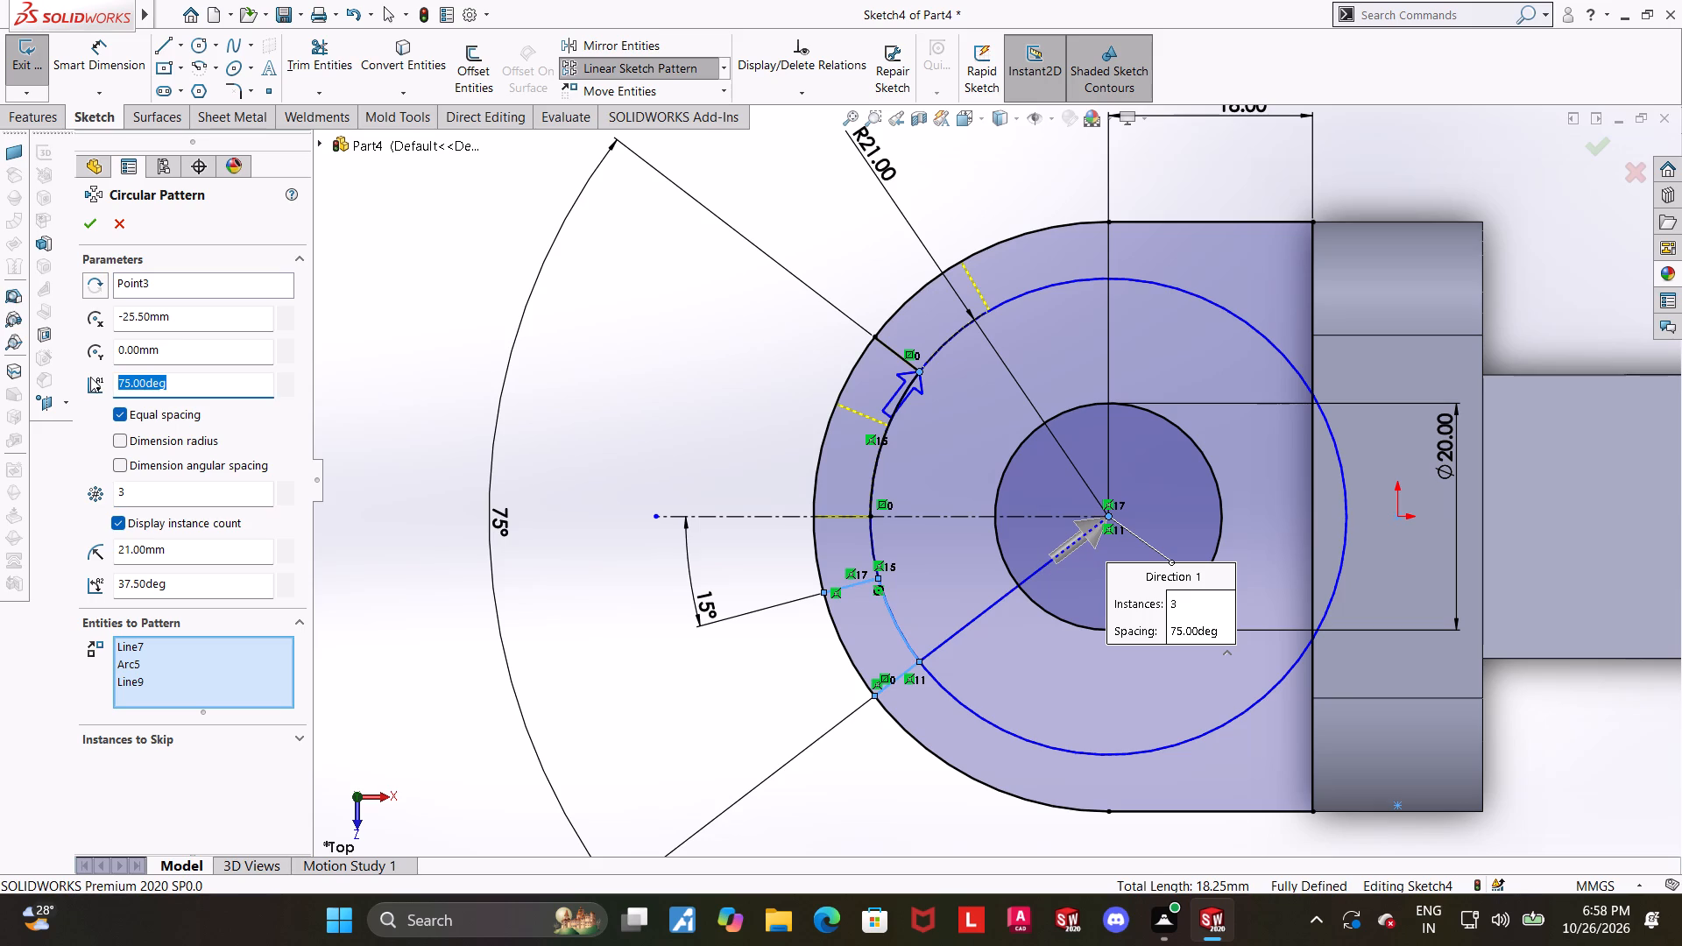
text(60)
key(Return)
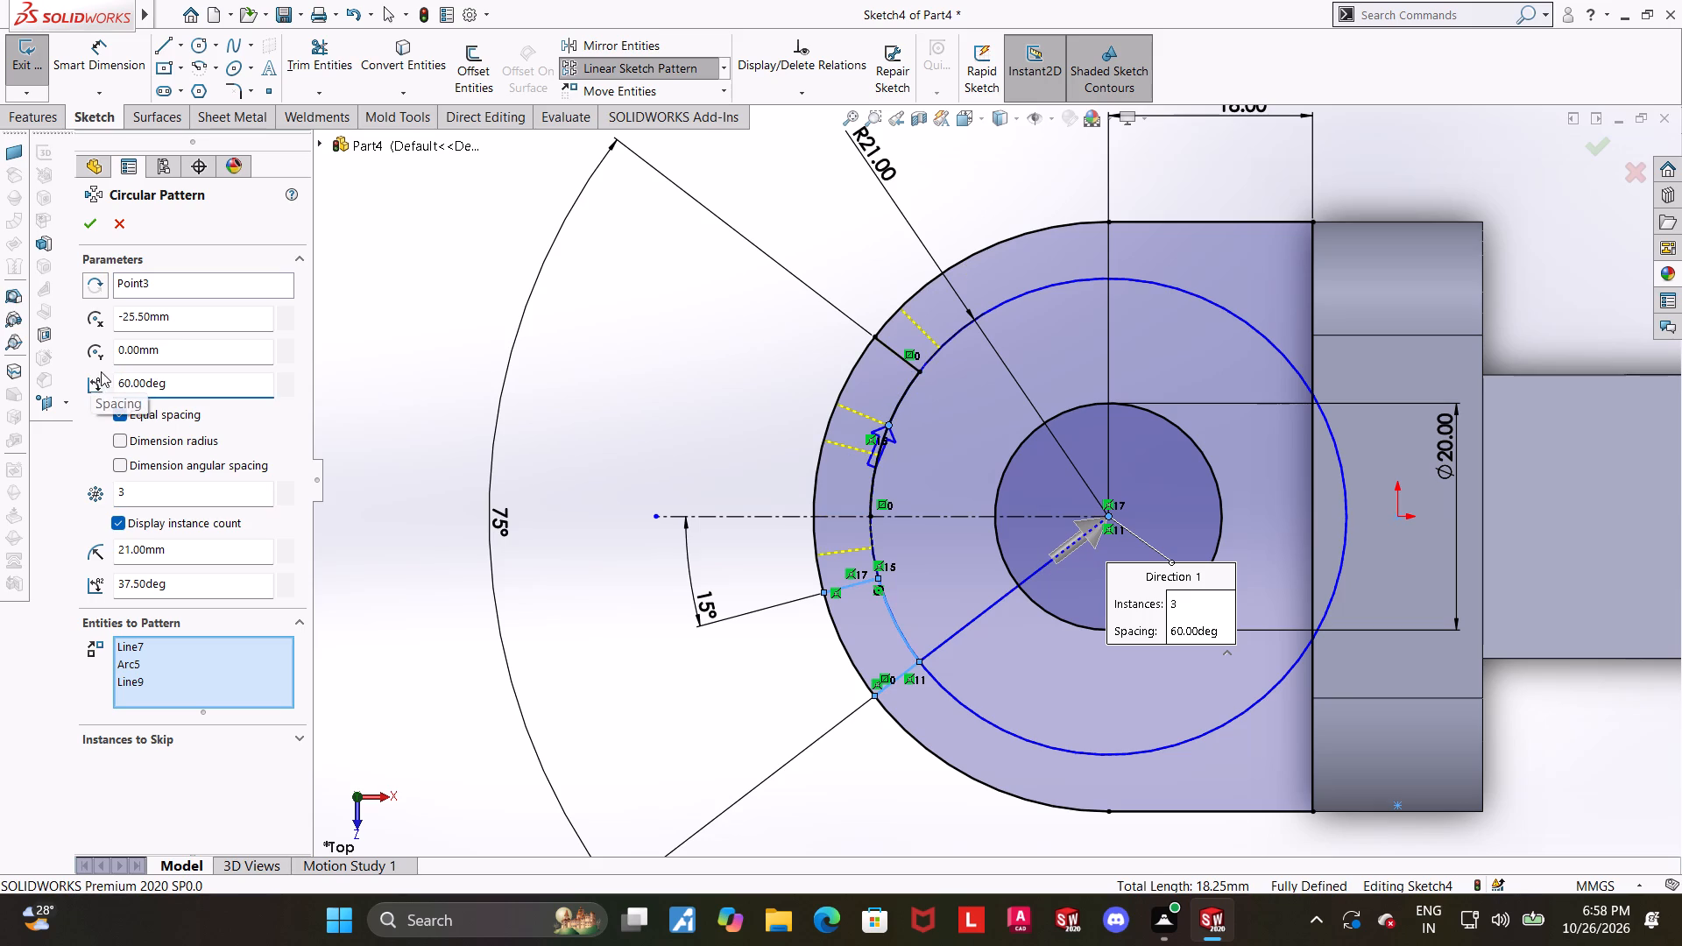
Set the circular pattern's total angle to 75/2 degrees.
click(194, 377)
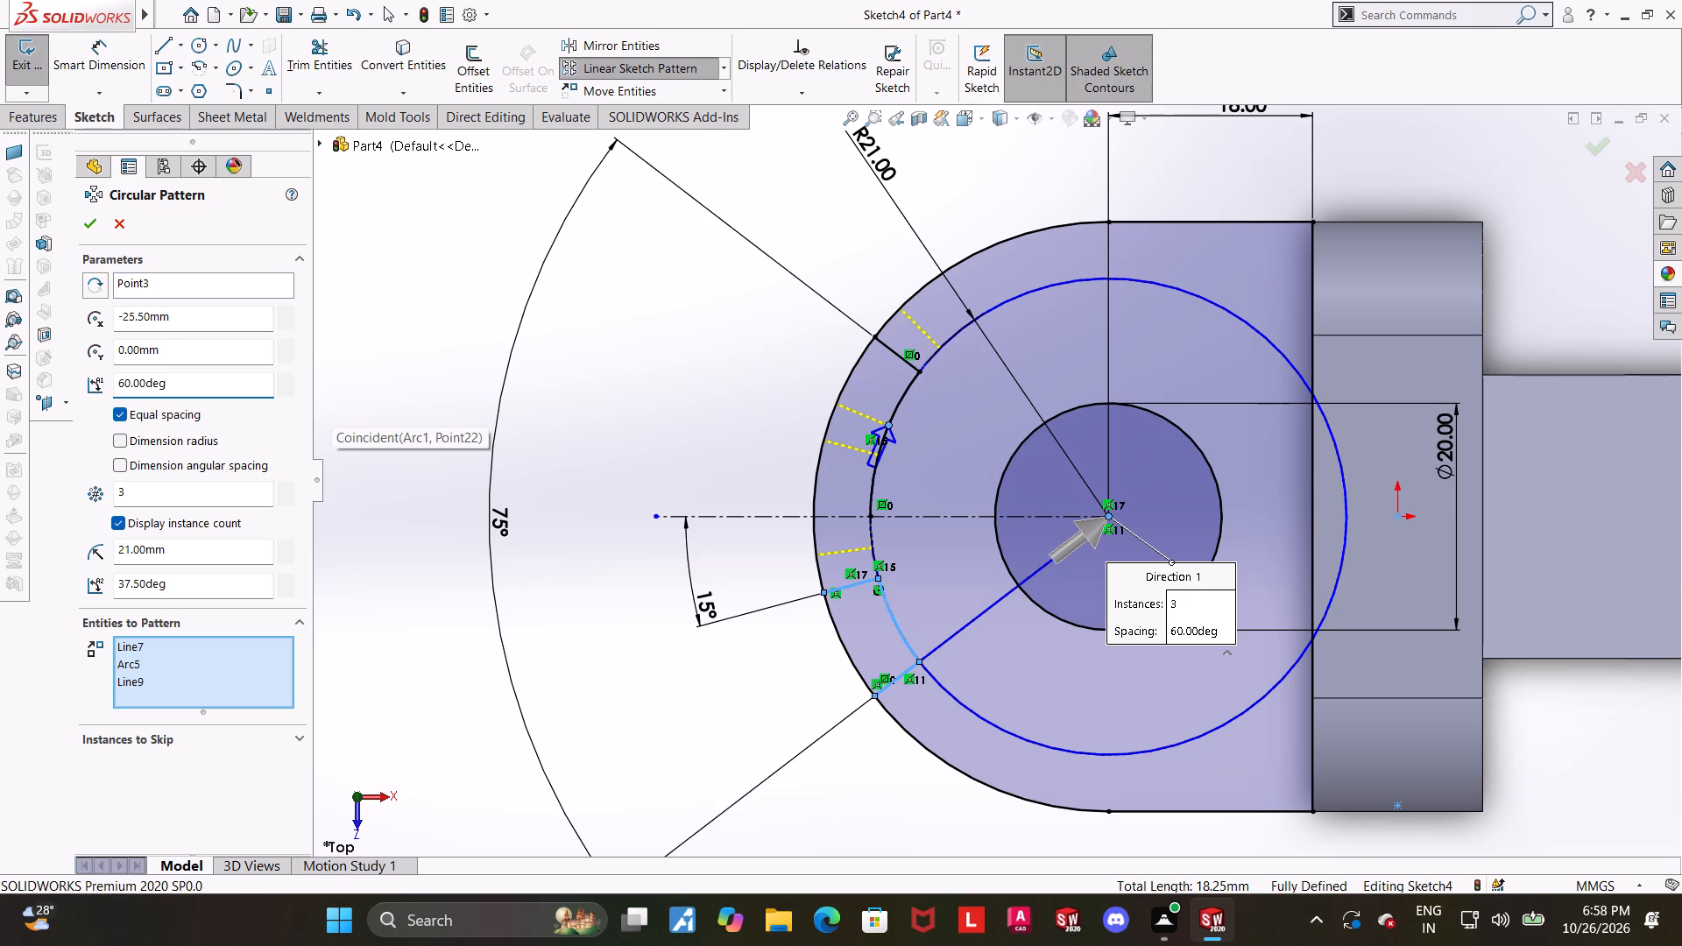
drag(212, 385, 0, 365)
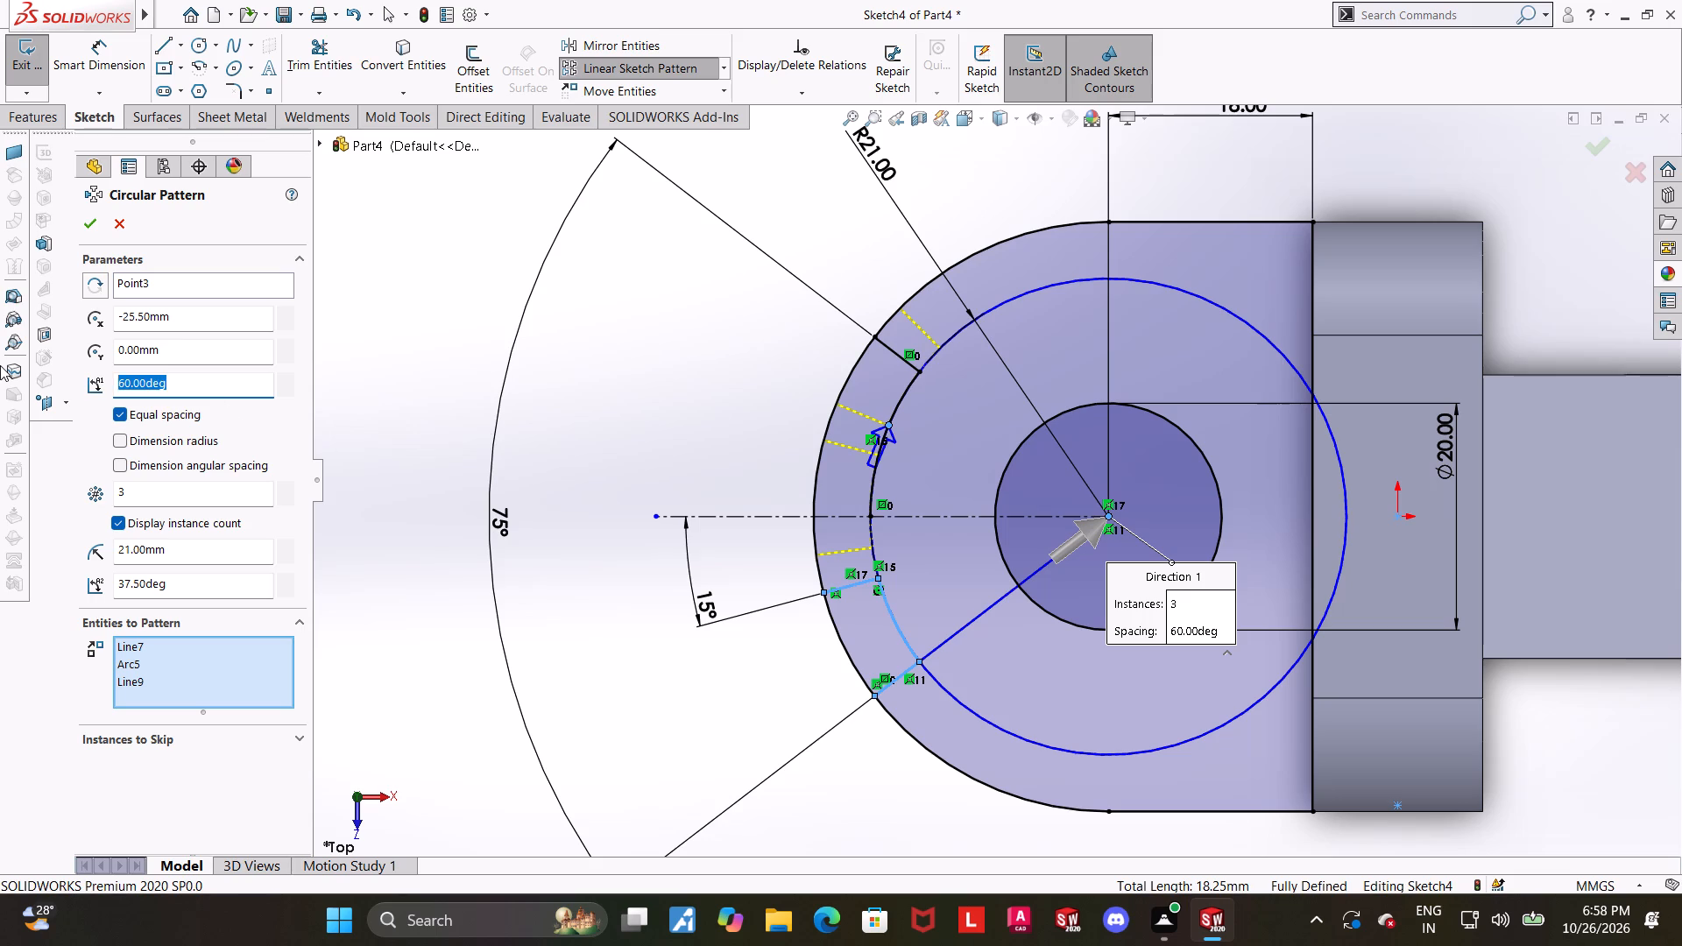
text(75/2)
key(Return)
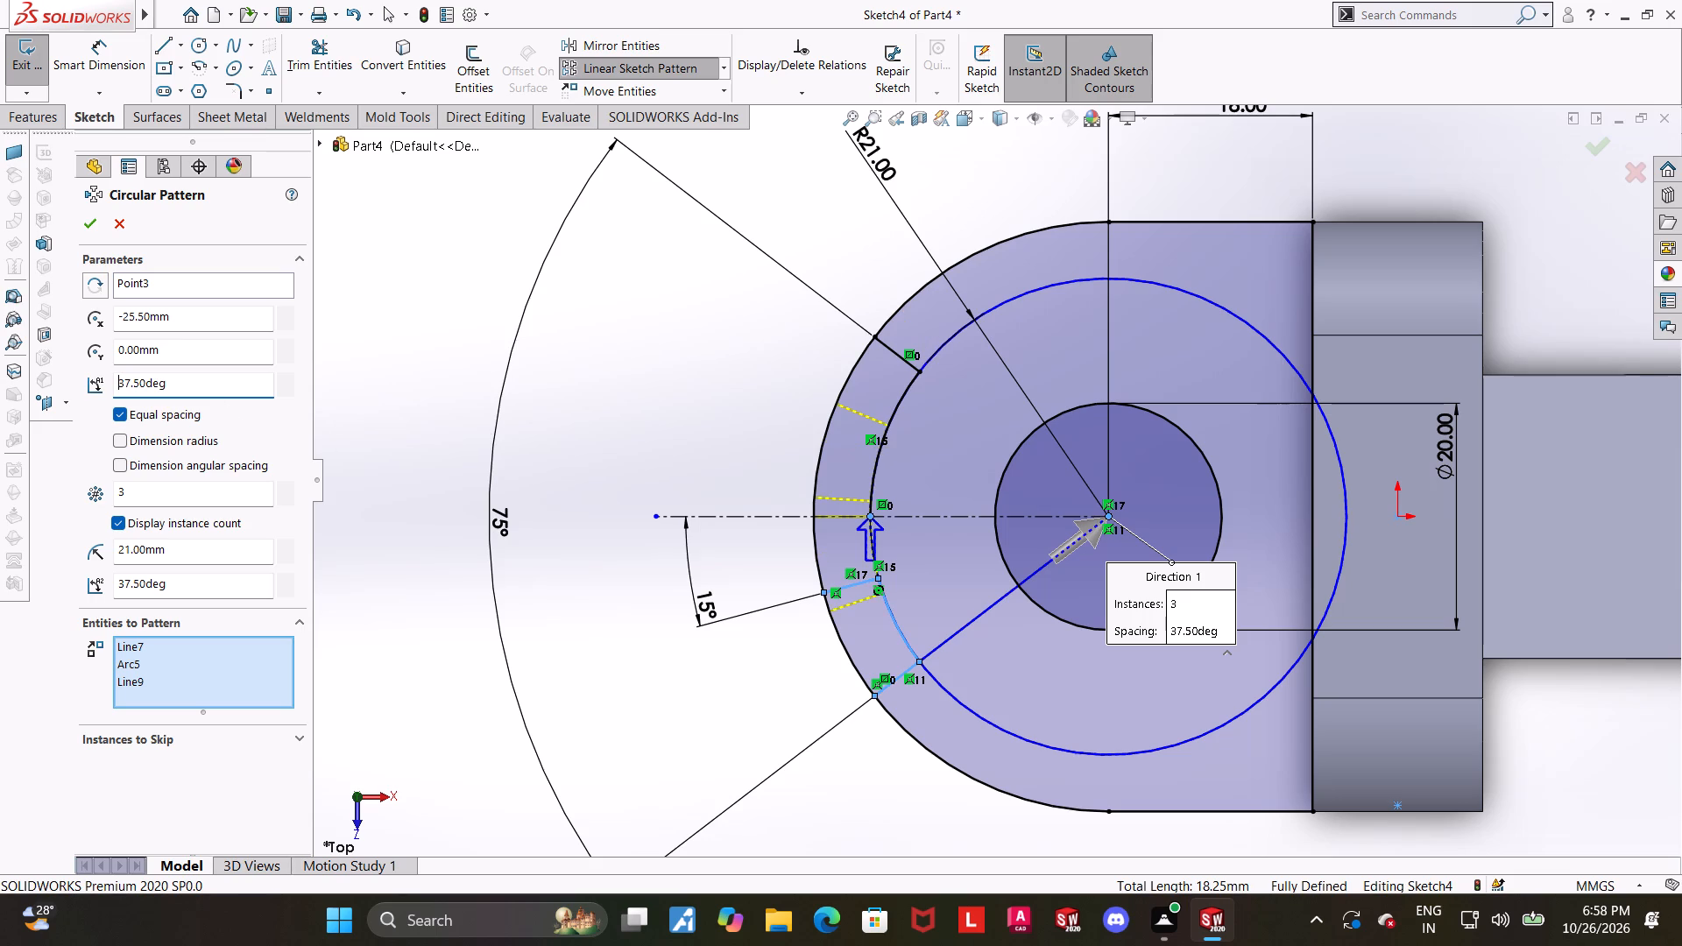
scroll(870, 597, down, 3)
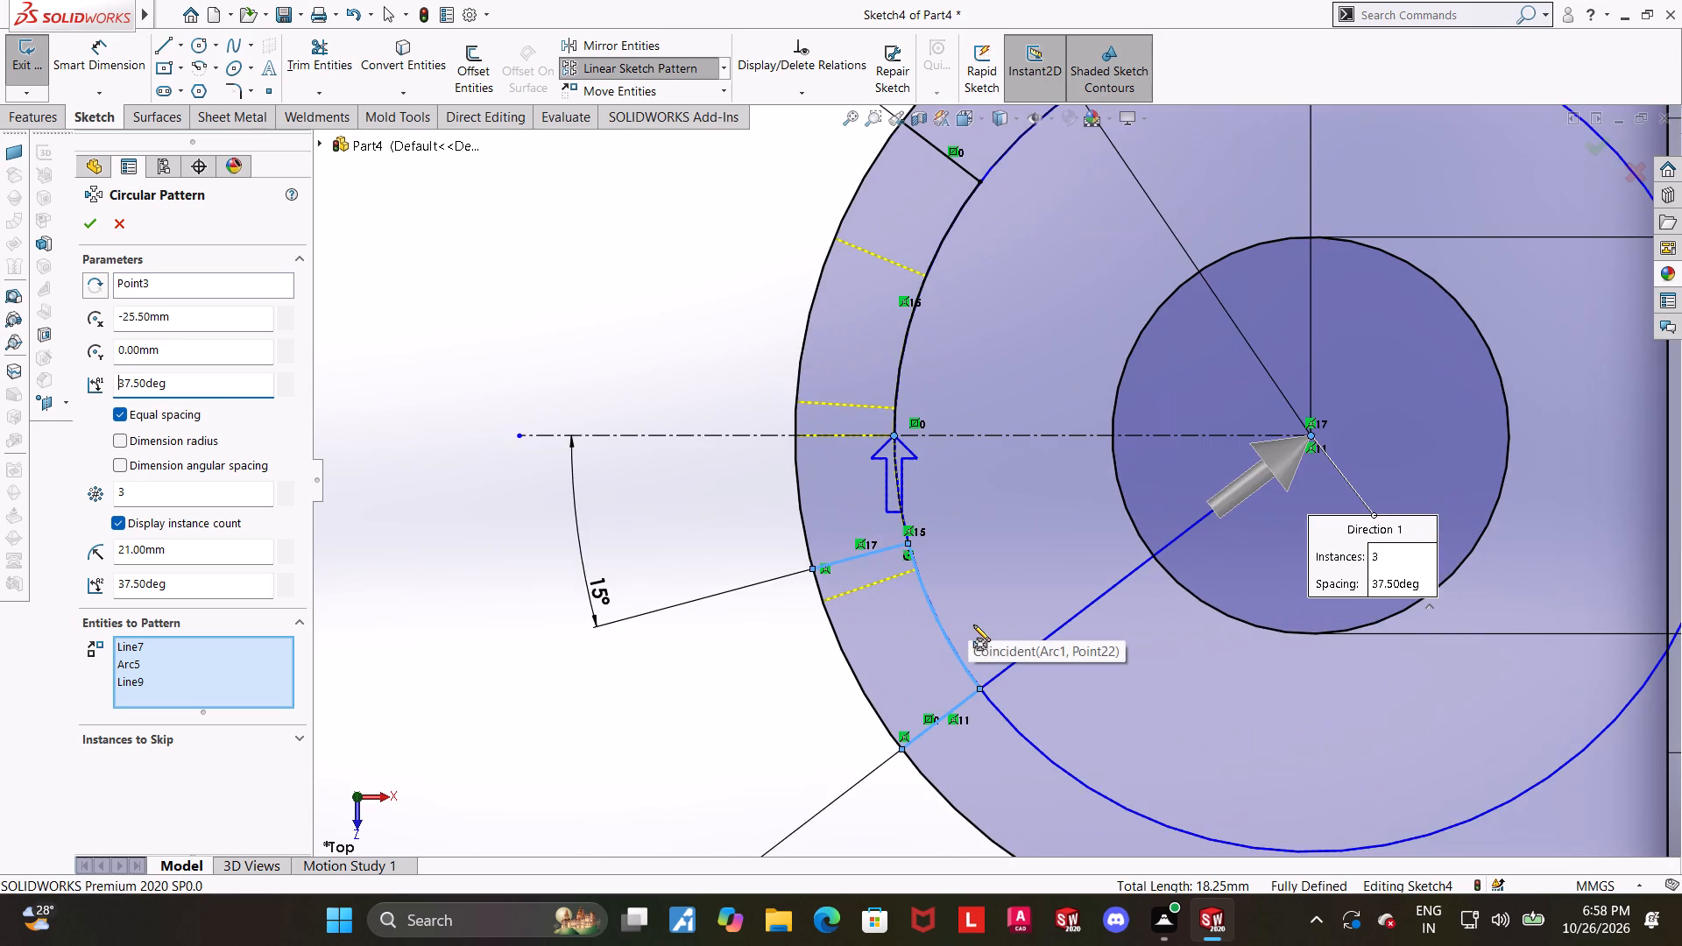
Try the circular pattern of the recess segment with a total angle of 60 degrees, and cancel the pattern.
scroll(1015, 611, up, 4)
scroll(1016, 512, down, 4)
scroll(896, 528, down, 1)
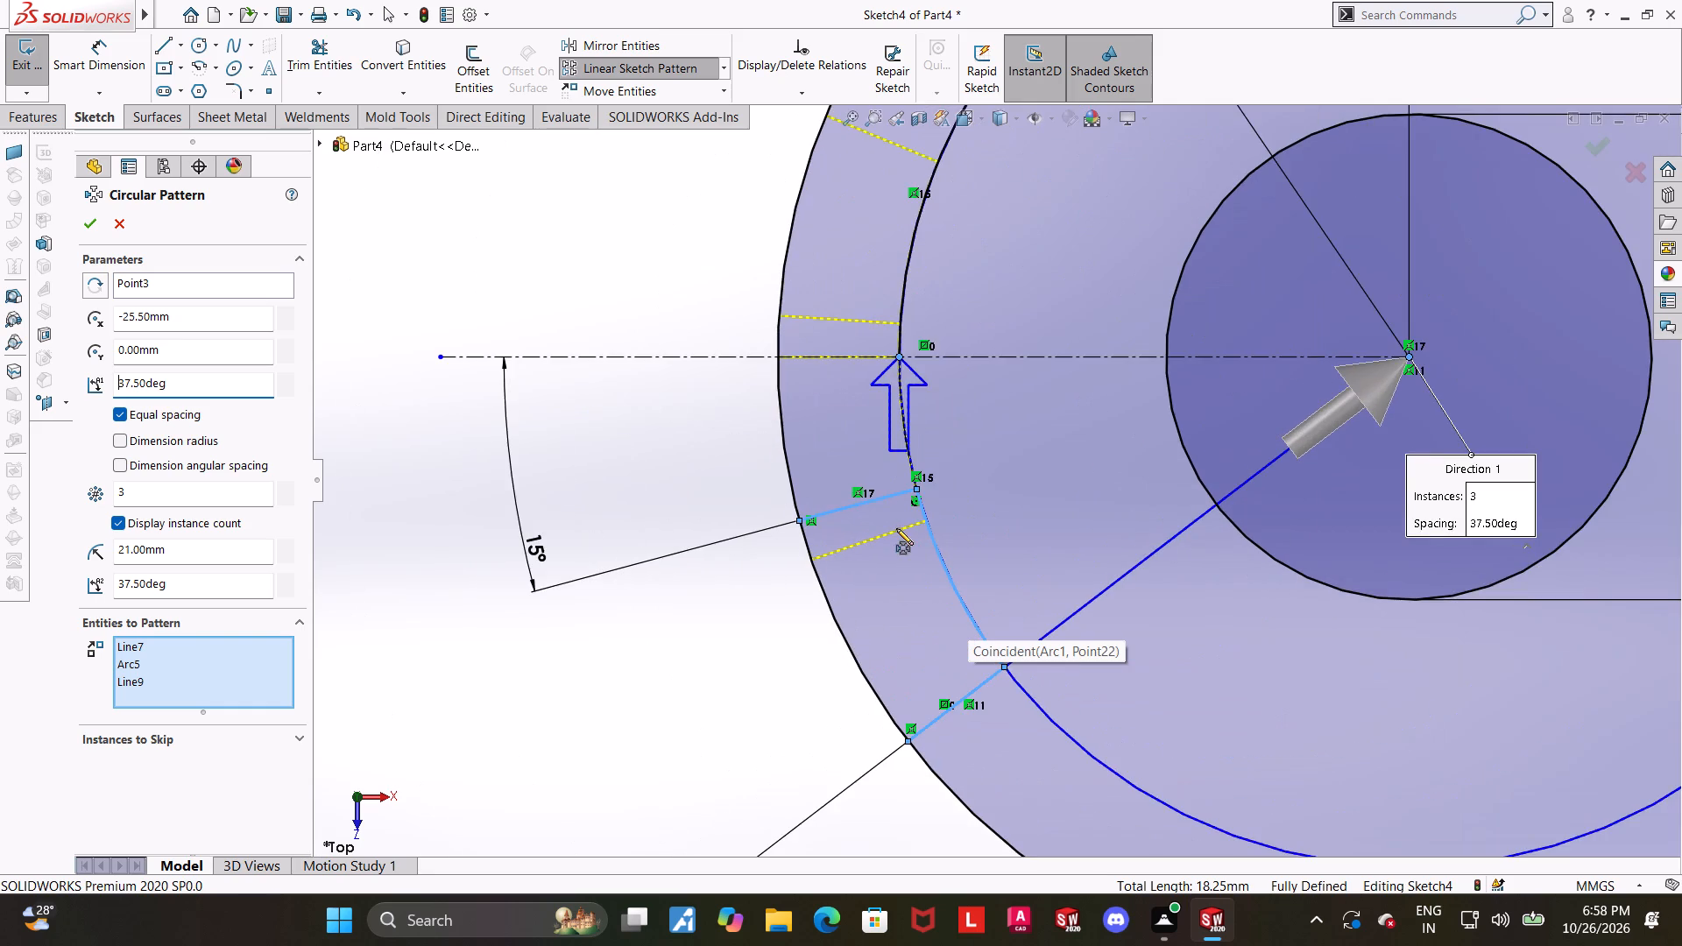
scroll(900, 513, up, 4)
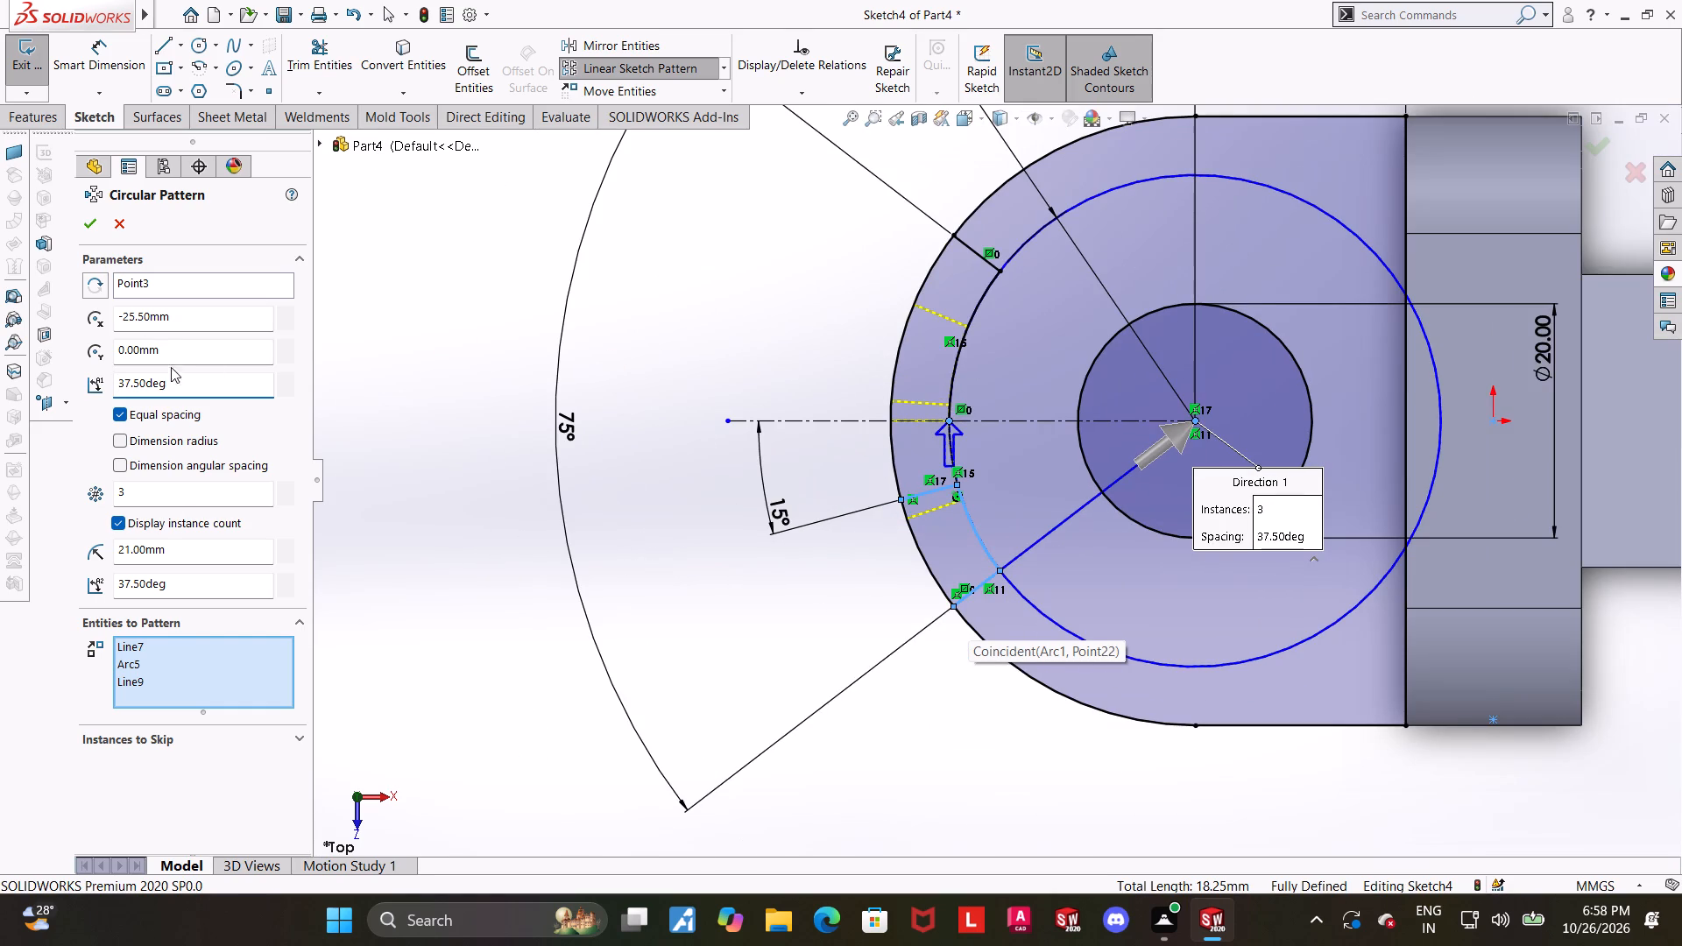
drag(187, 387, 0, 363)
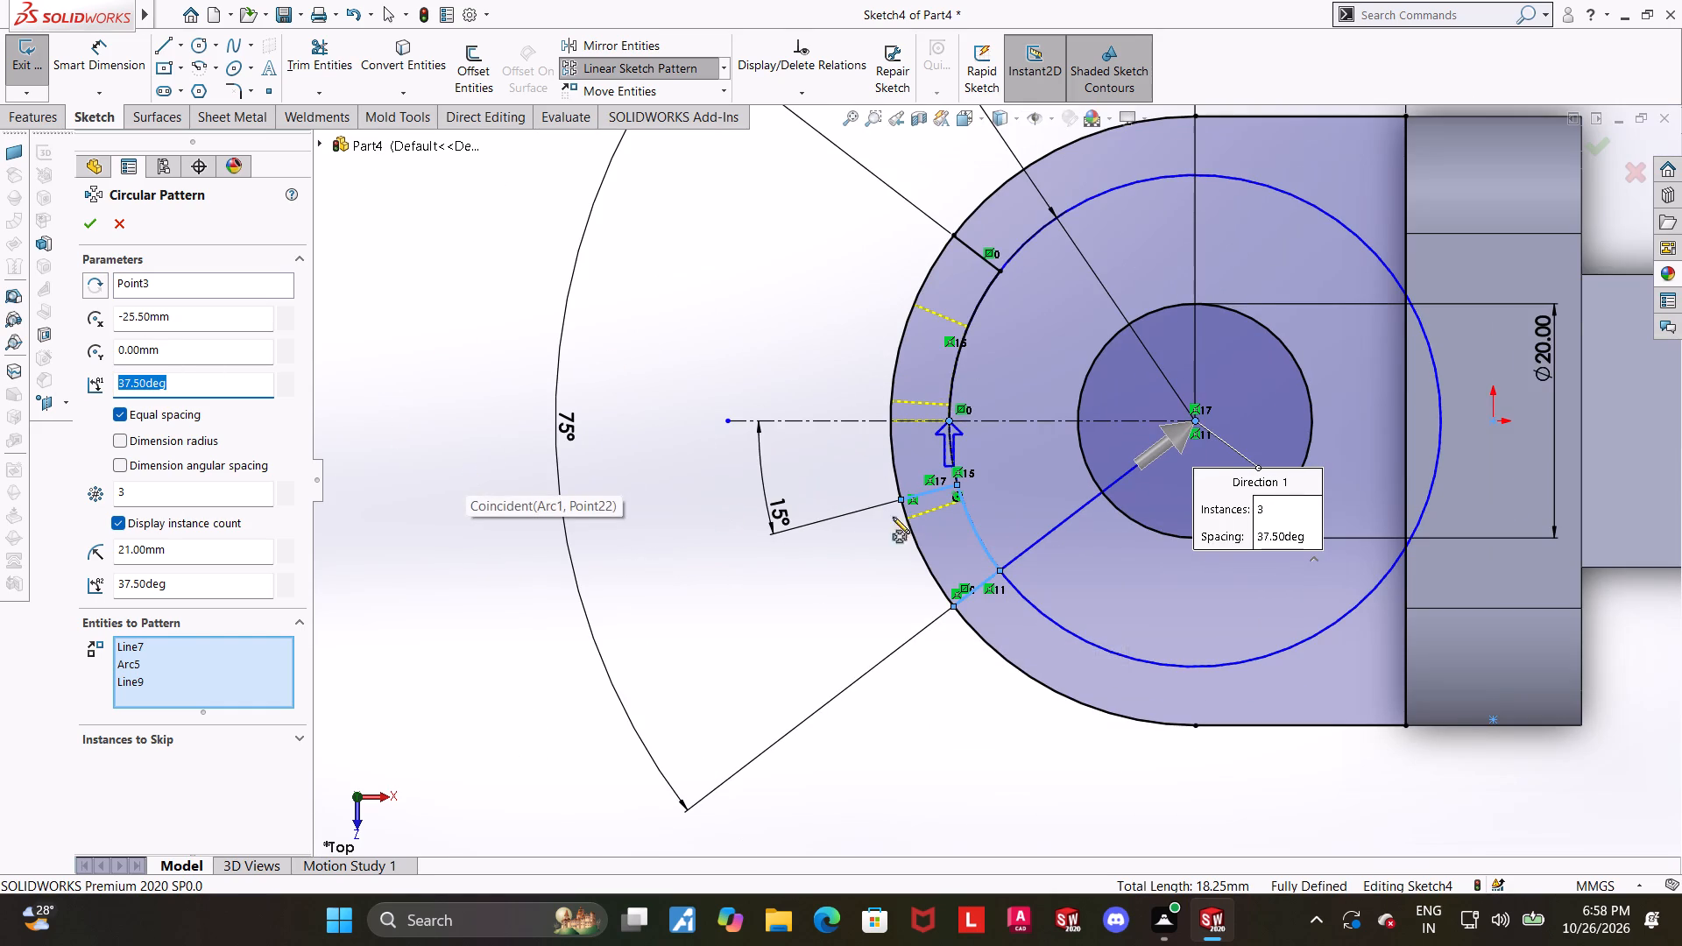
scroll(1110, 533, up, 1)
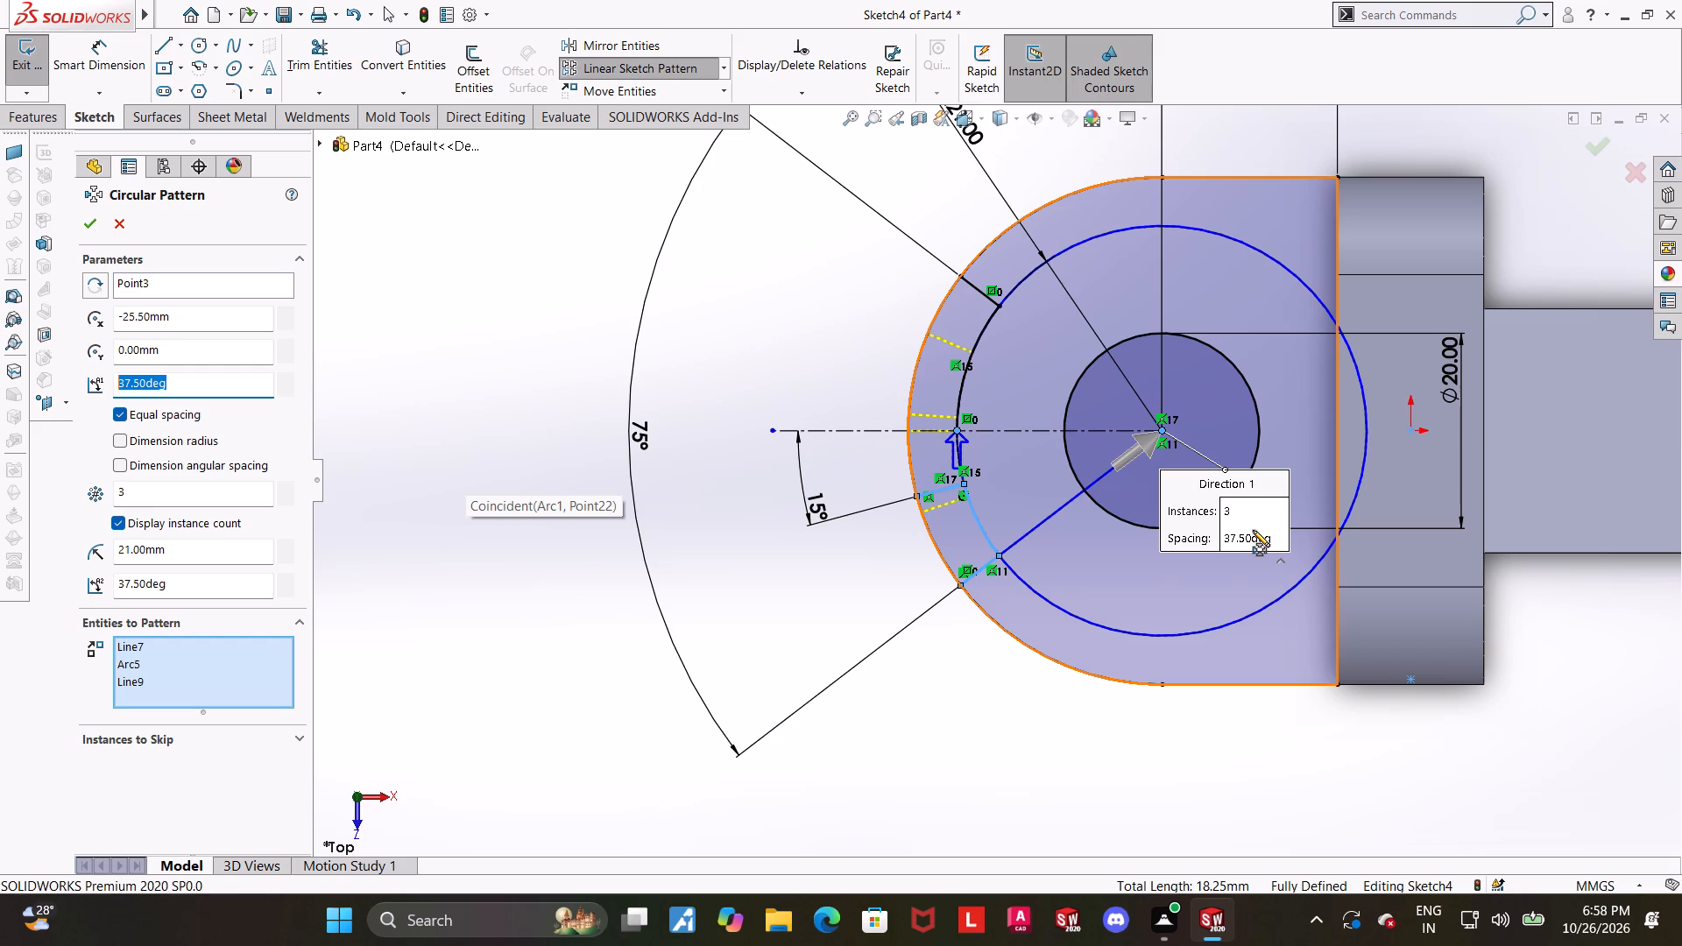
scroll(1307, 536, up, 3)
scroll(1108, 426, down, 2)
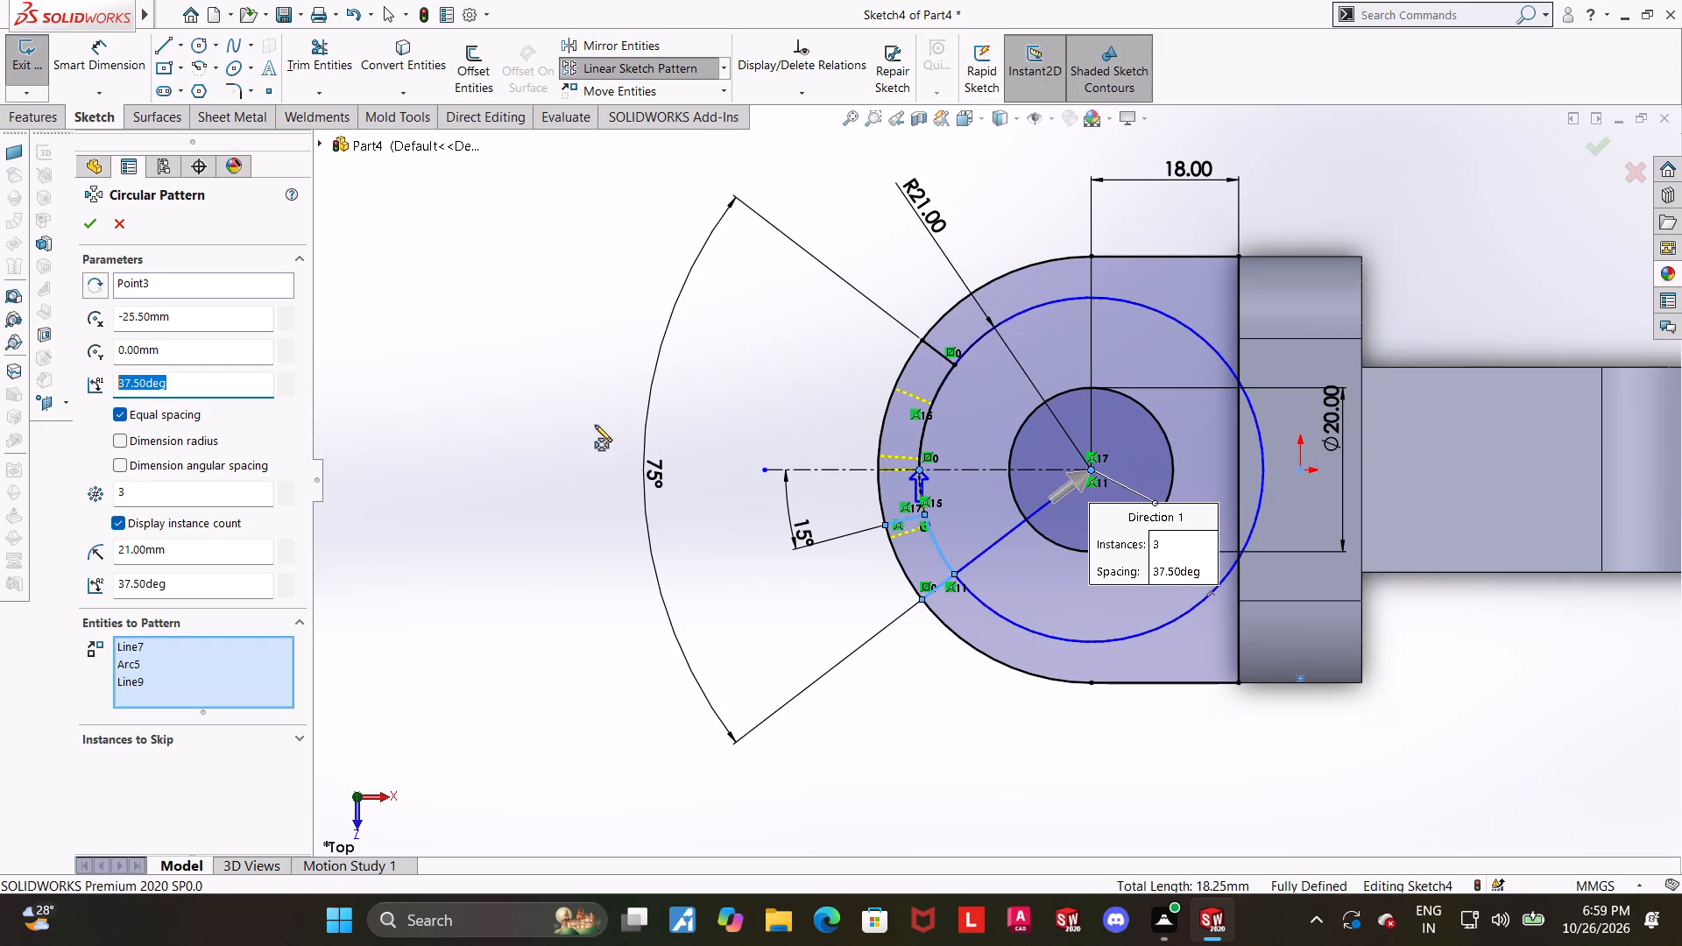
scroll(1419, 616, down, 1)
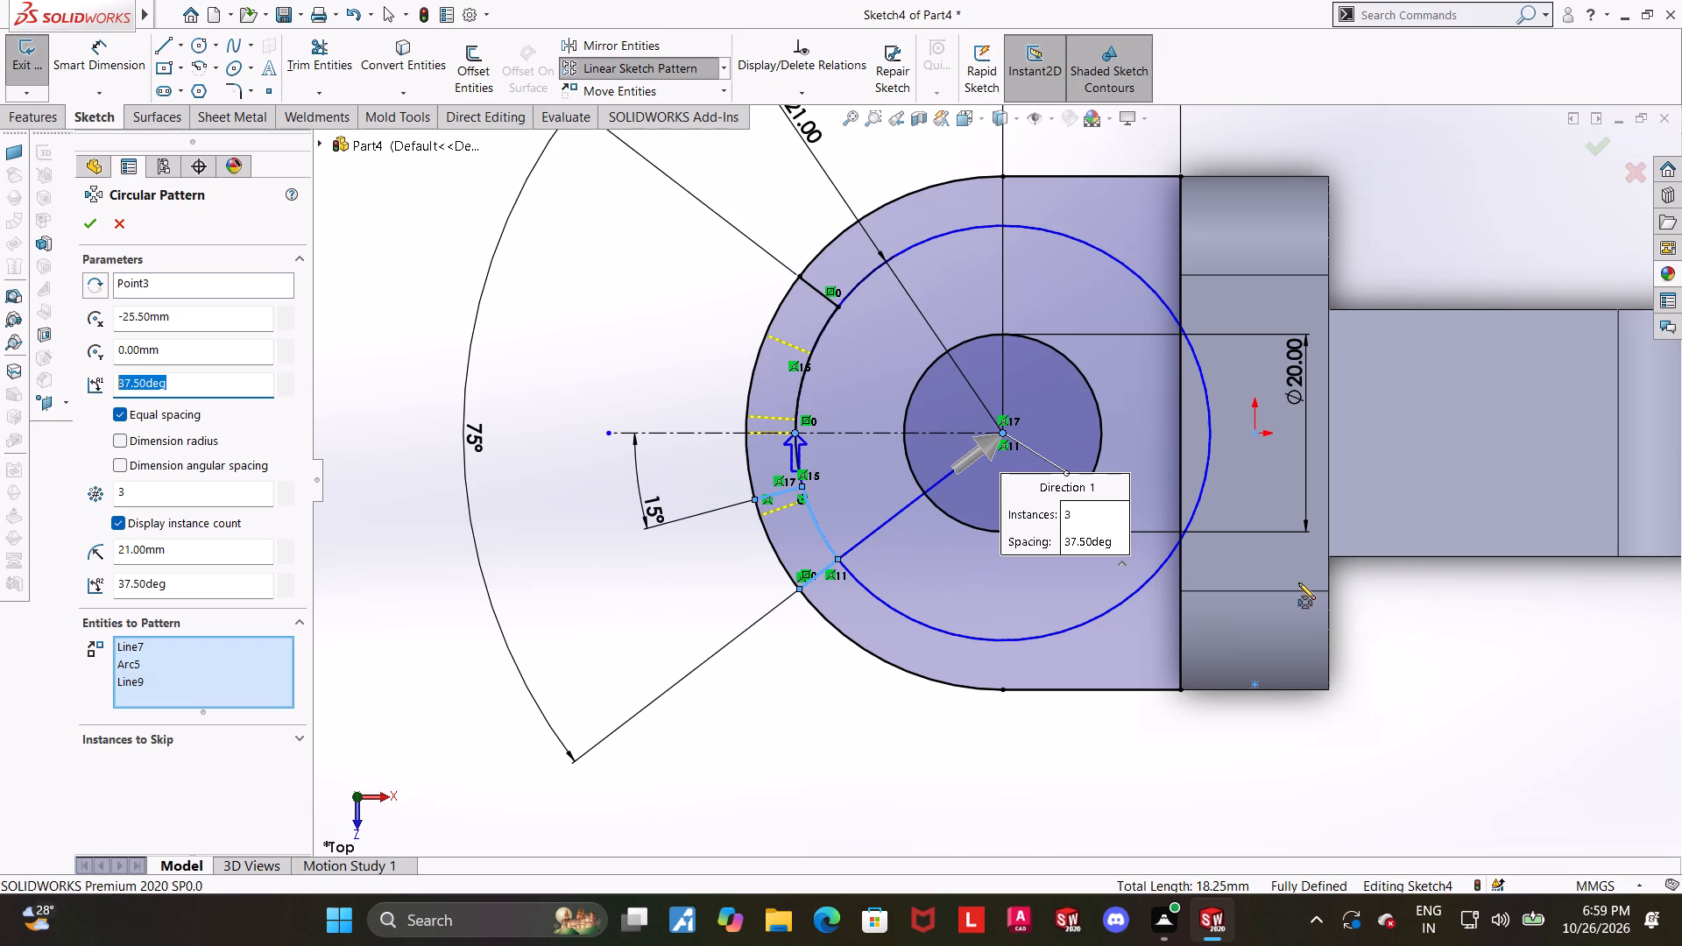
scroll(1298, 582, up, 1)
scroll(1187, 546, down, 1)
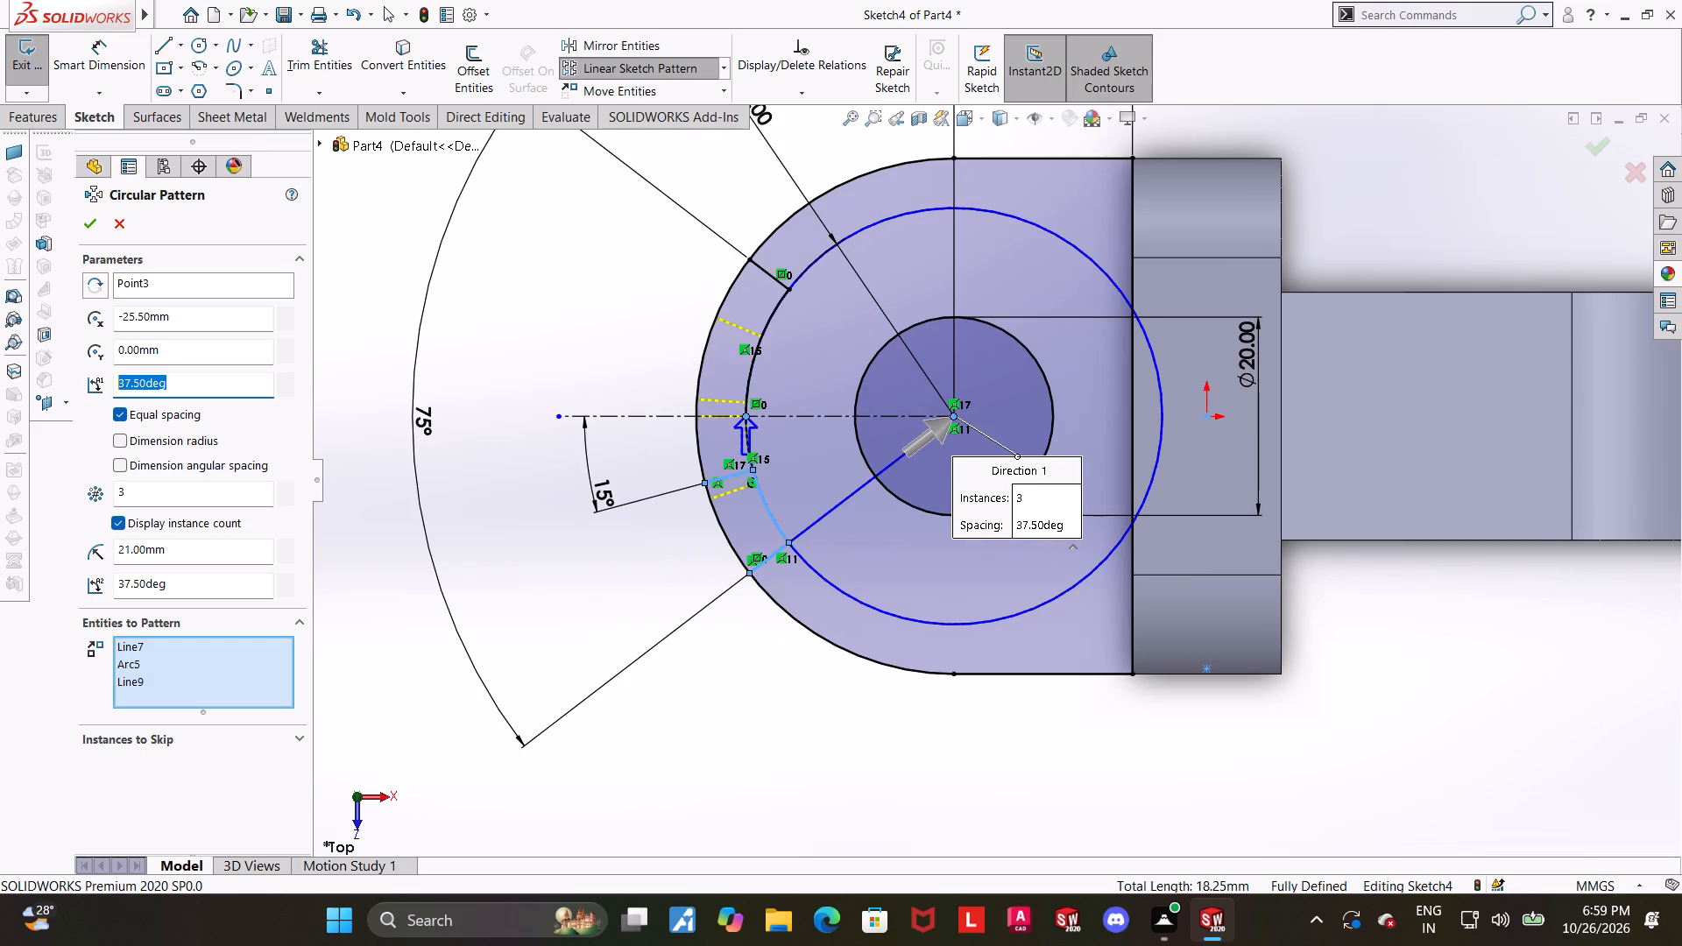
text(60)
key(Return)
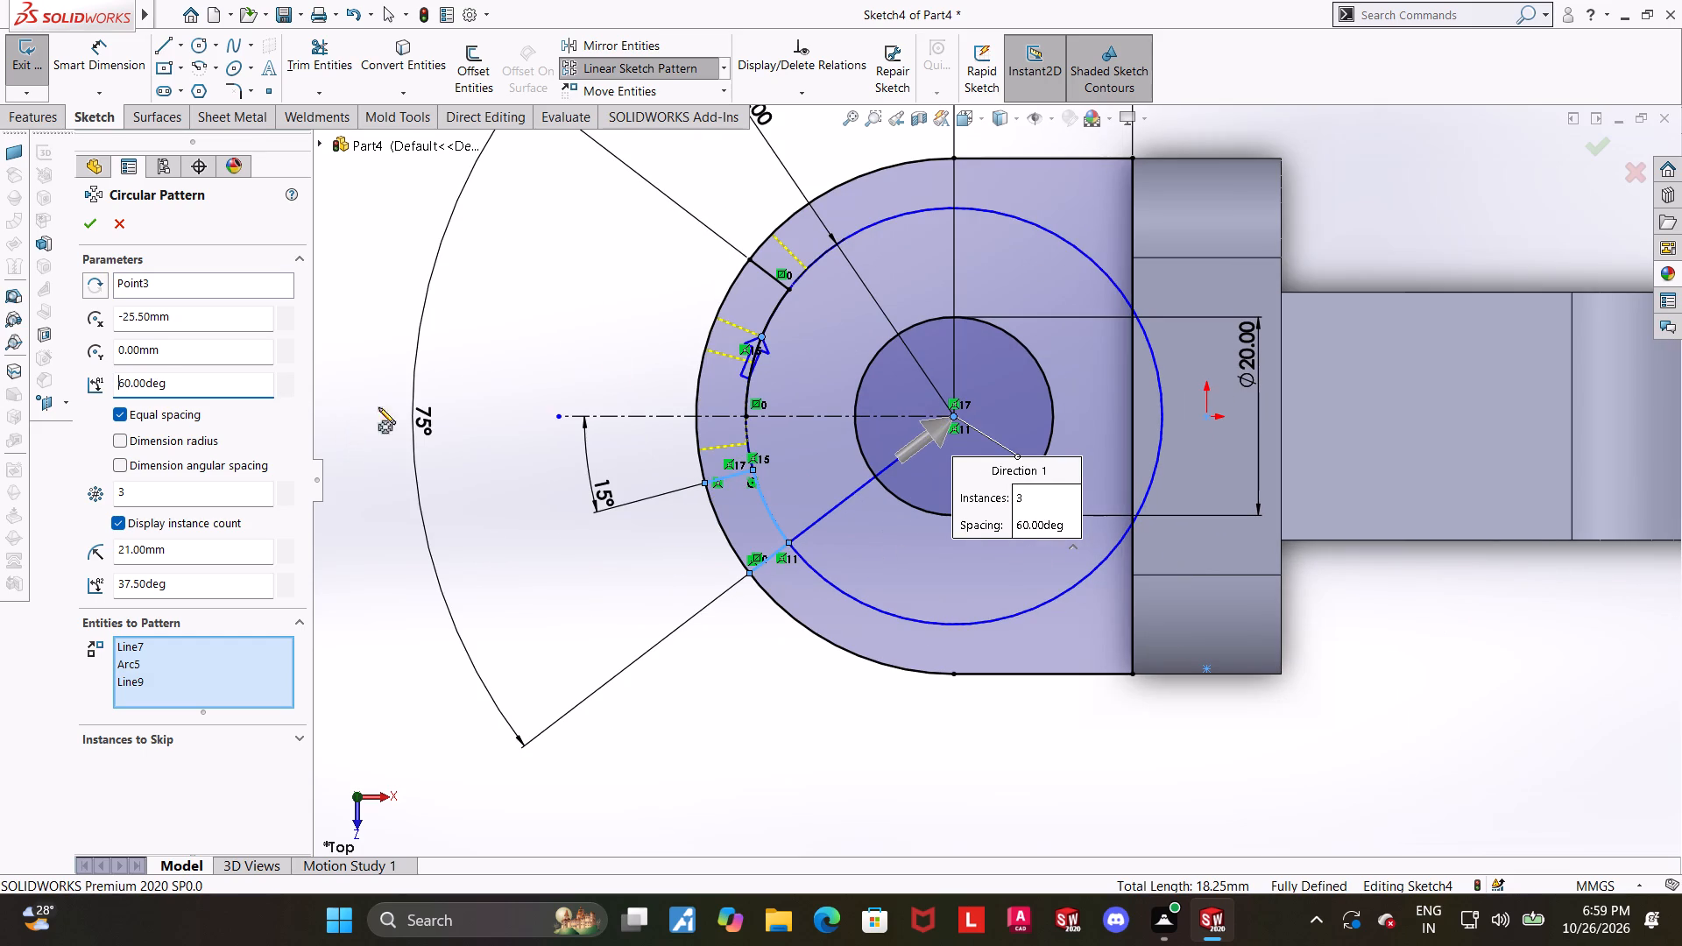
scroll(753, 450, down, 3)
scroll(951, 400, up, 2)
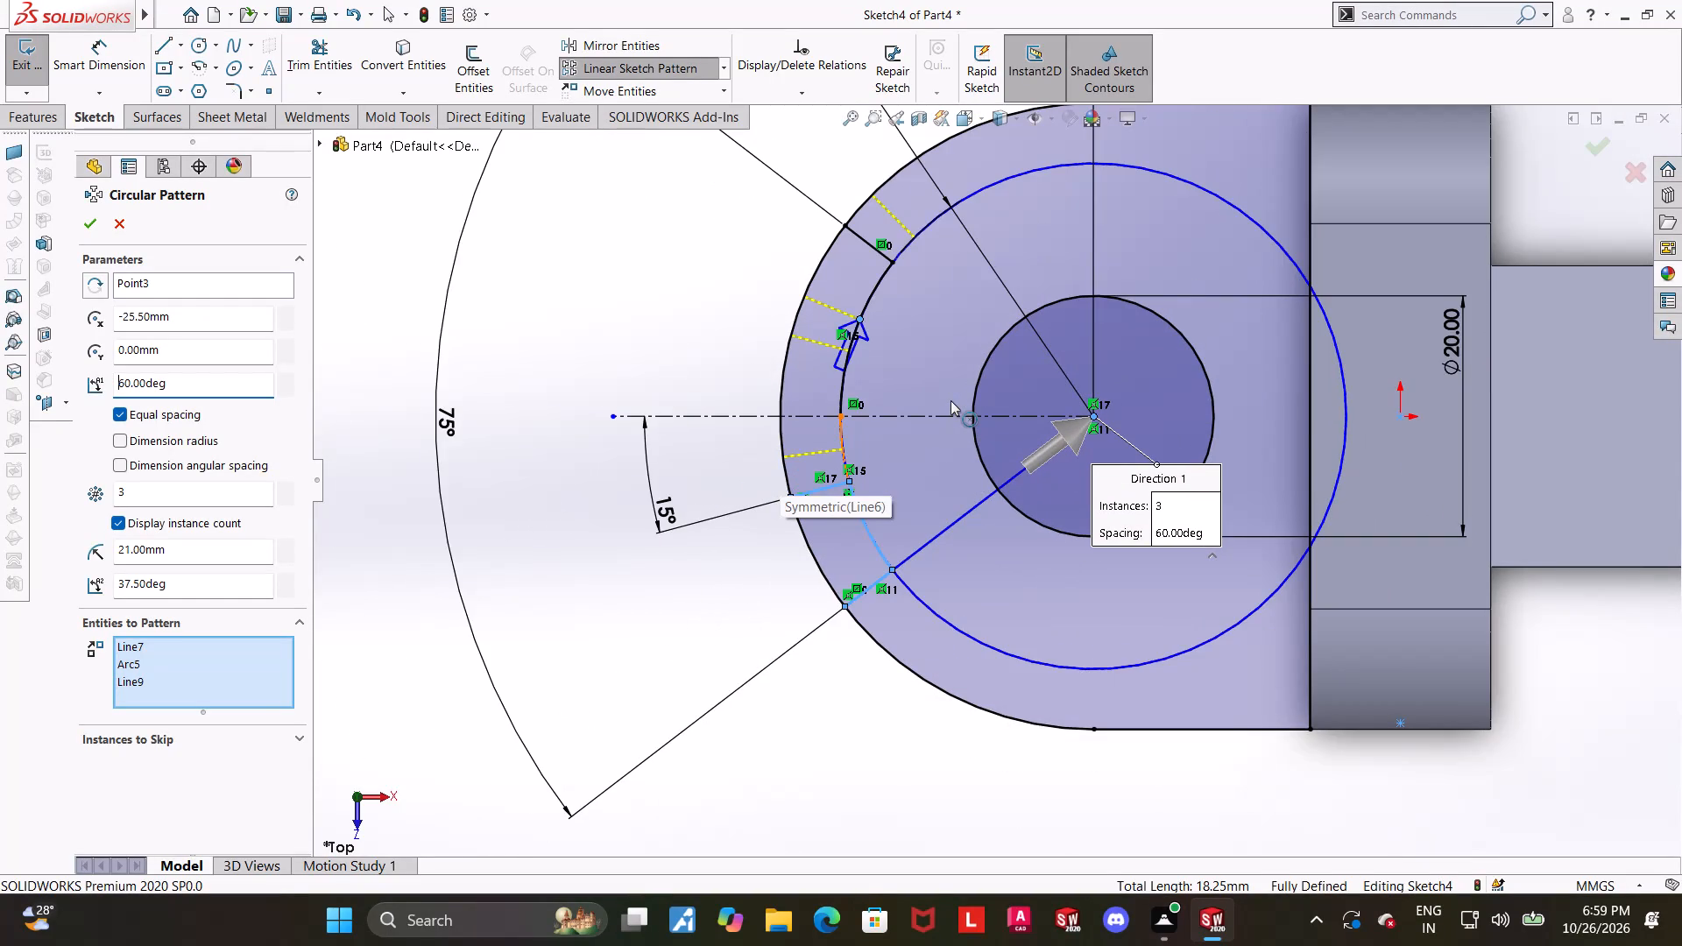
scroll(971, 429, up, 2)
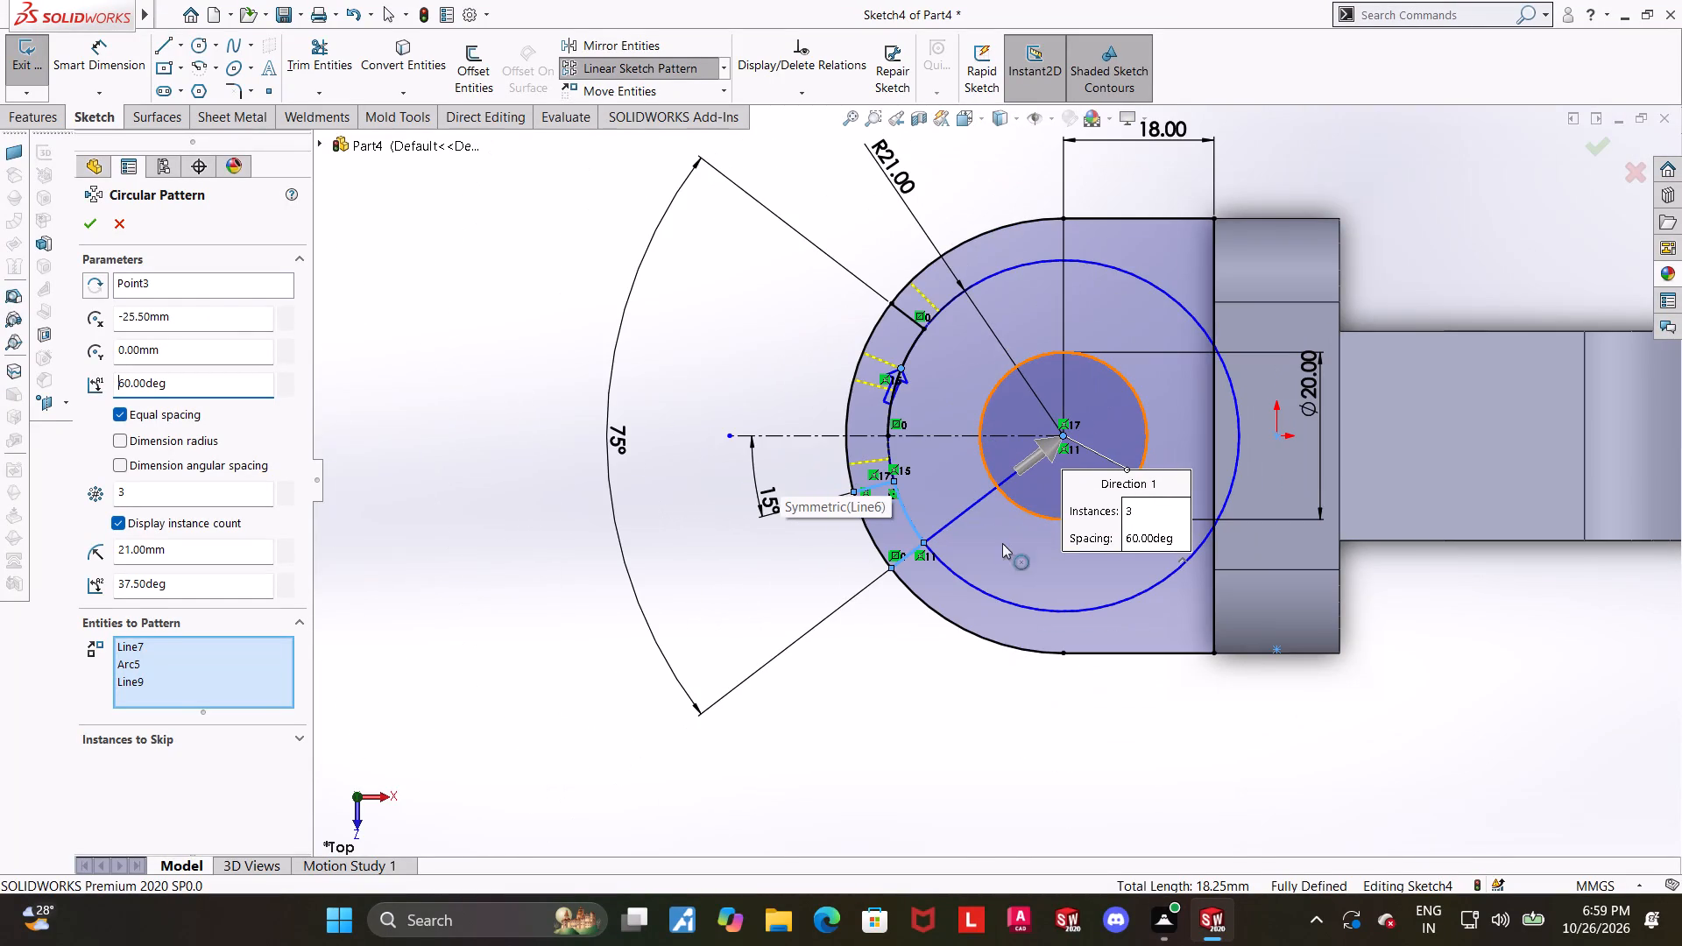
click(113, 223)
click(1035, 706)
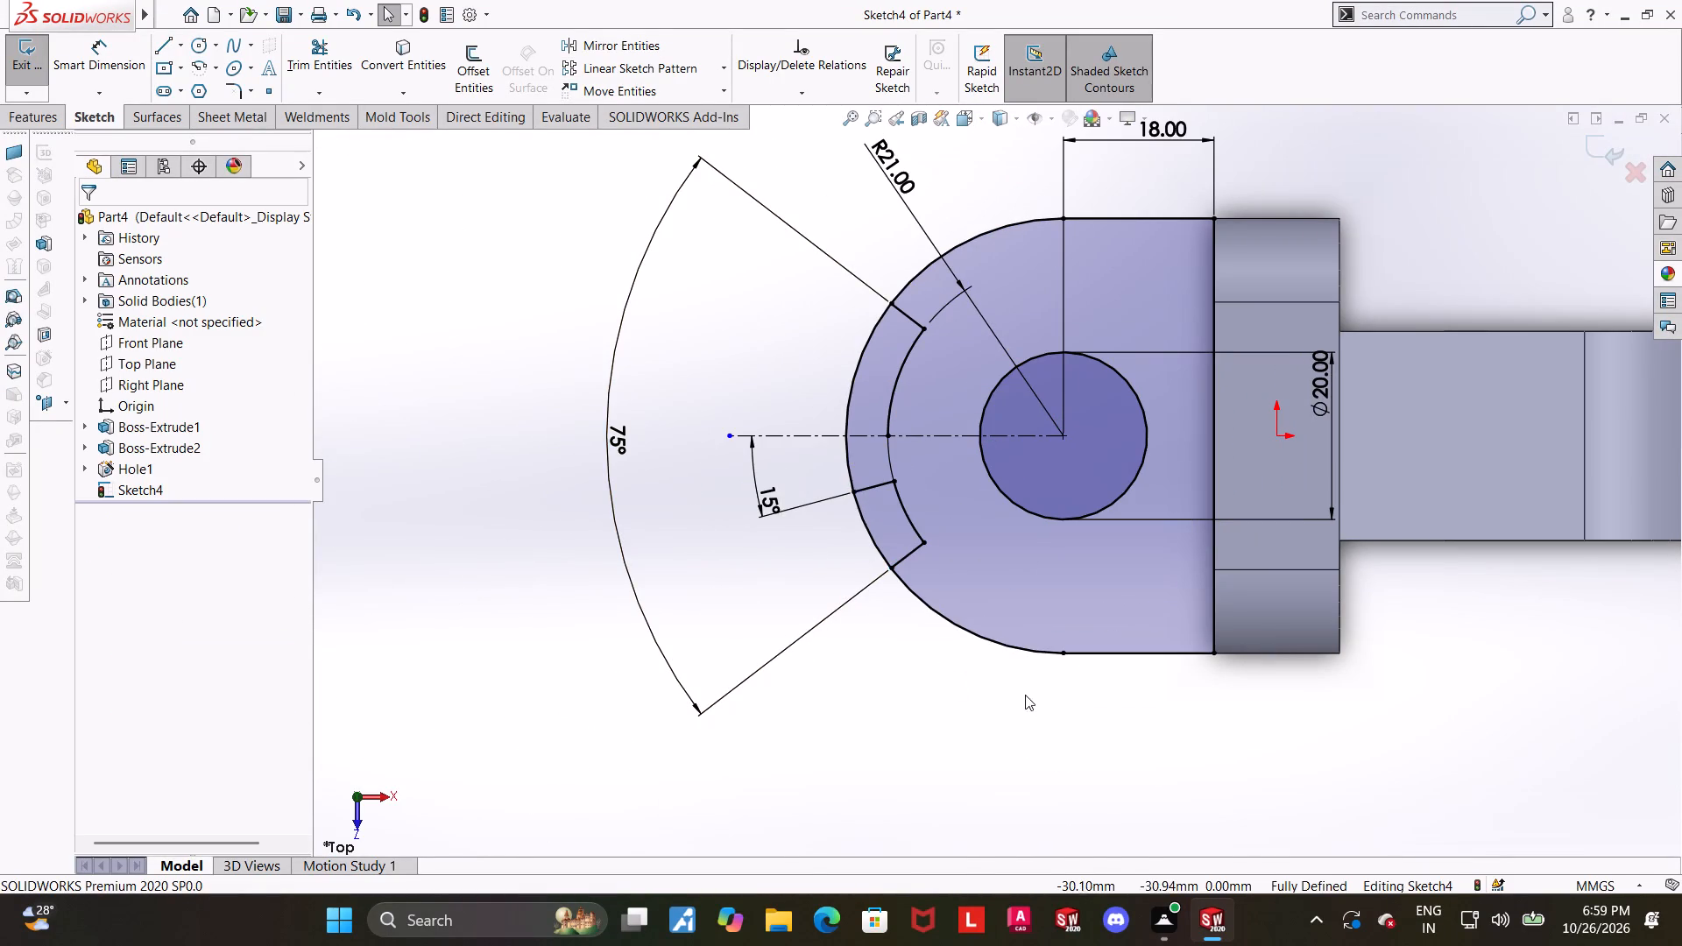
Examine the recess sketch around the lug's rounded end, including its radial lines, inner arcs and 75° and 15° dimensions.
scroll(986, 554, down, 2)
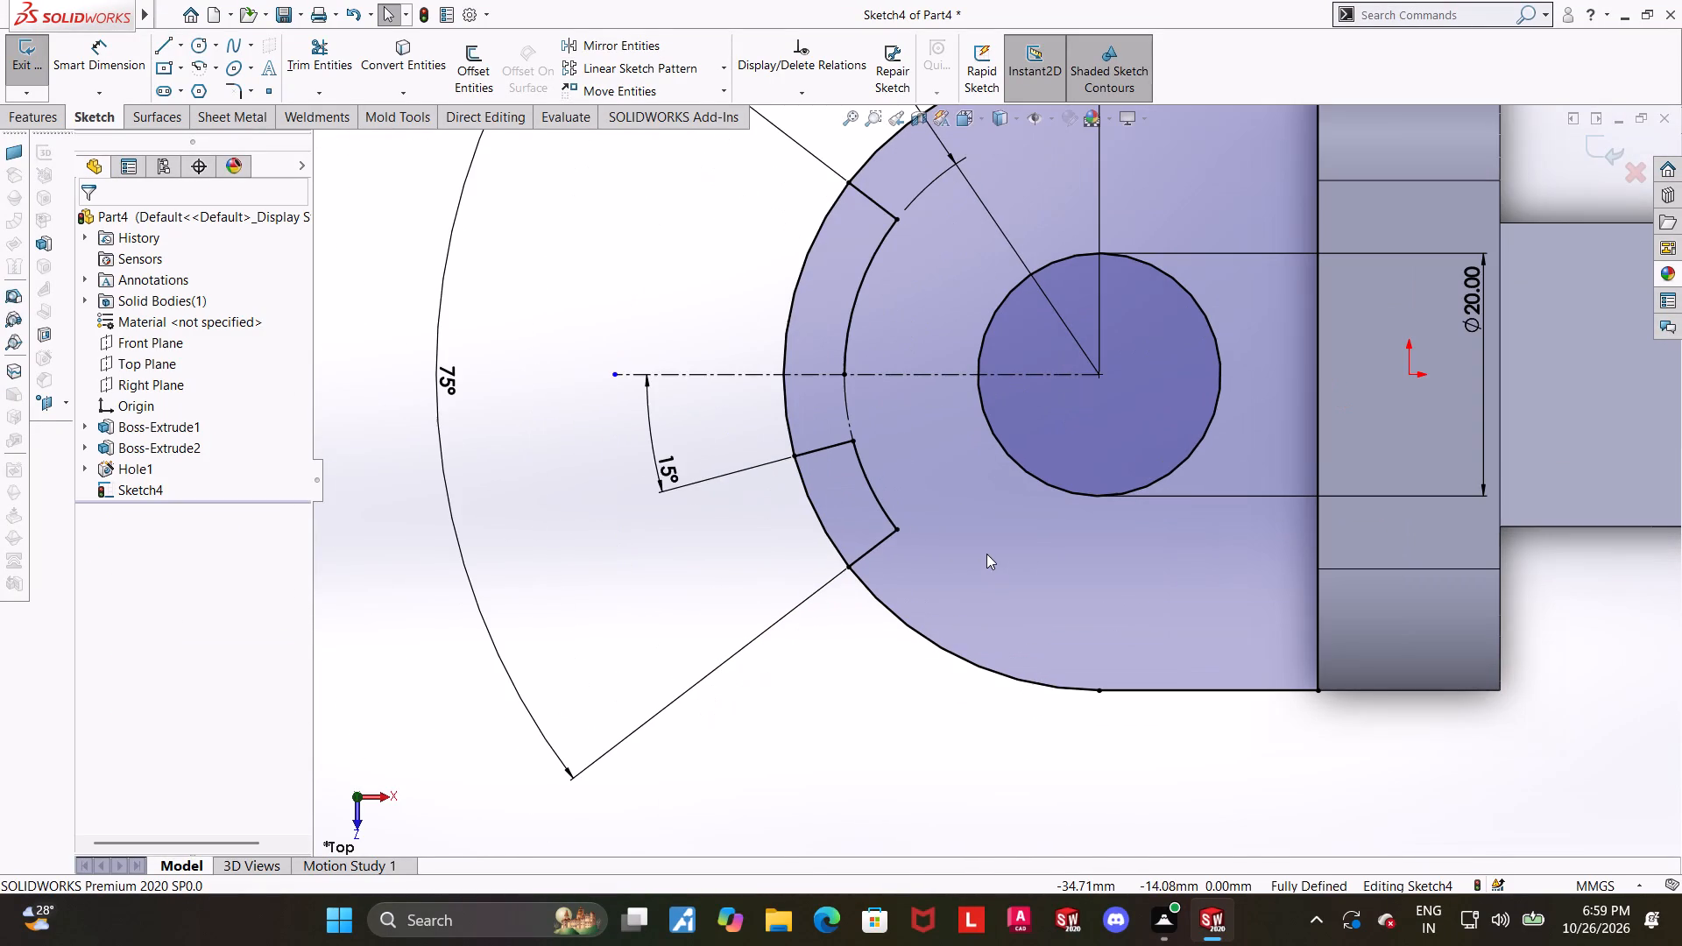
scroll(906, 520, down, 2)
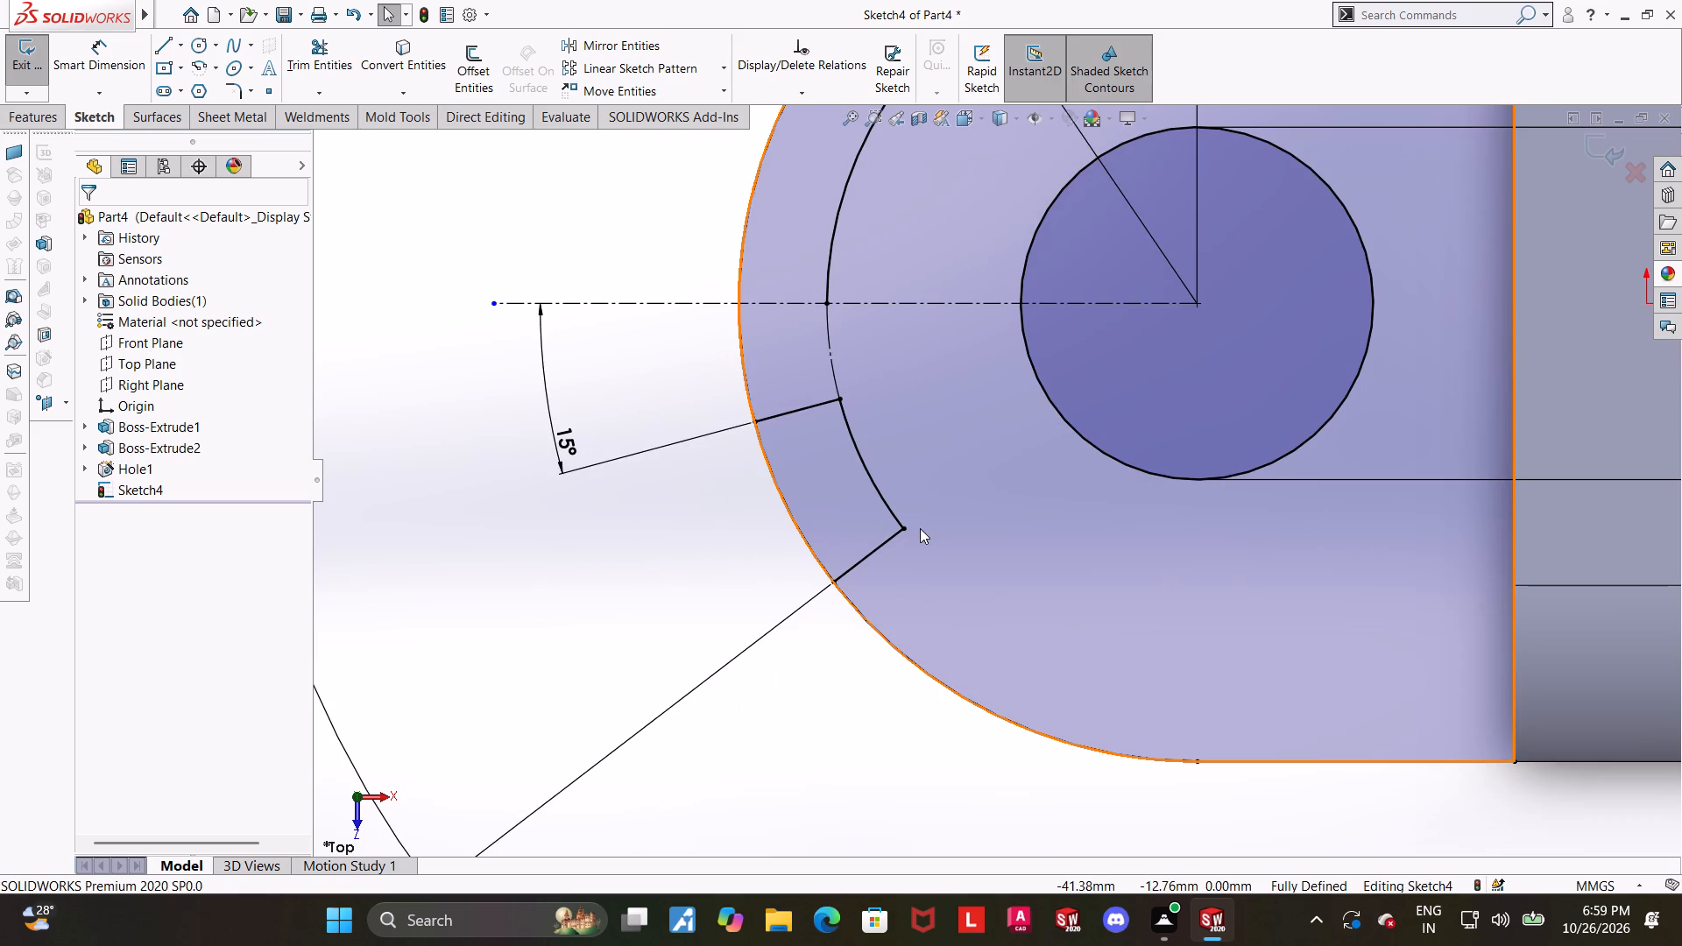
scroll(920, 528, up, 8)
scroll(1218, 365, down, 2)
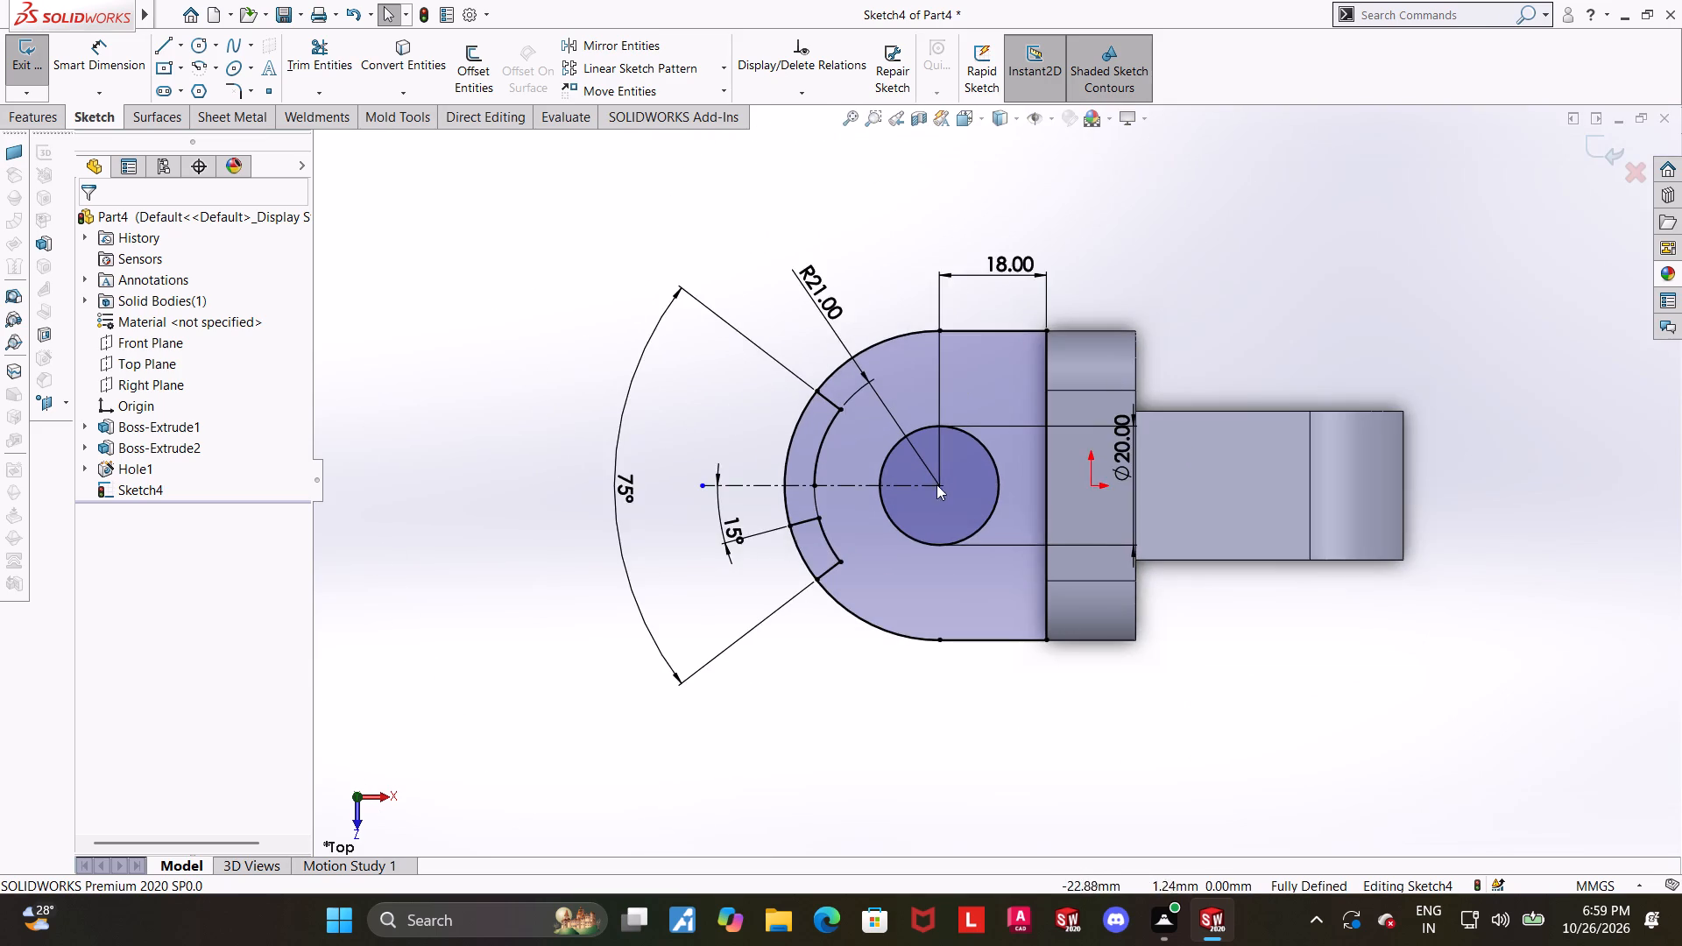
scroll(926, 489, down, 2)
scroll(831, 473, down, 2)
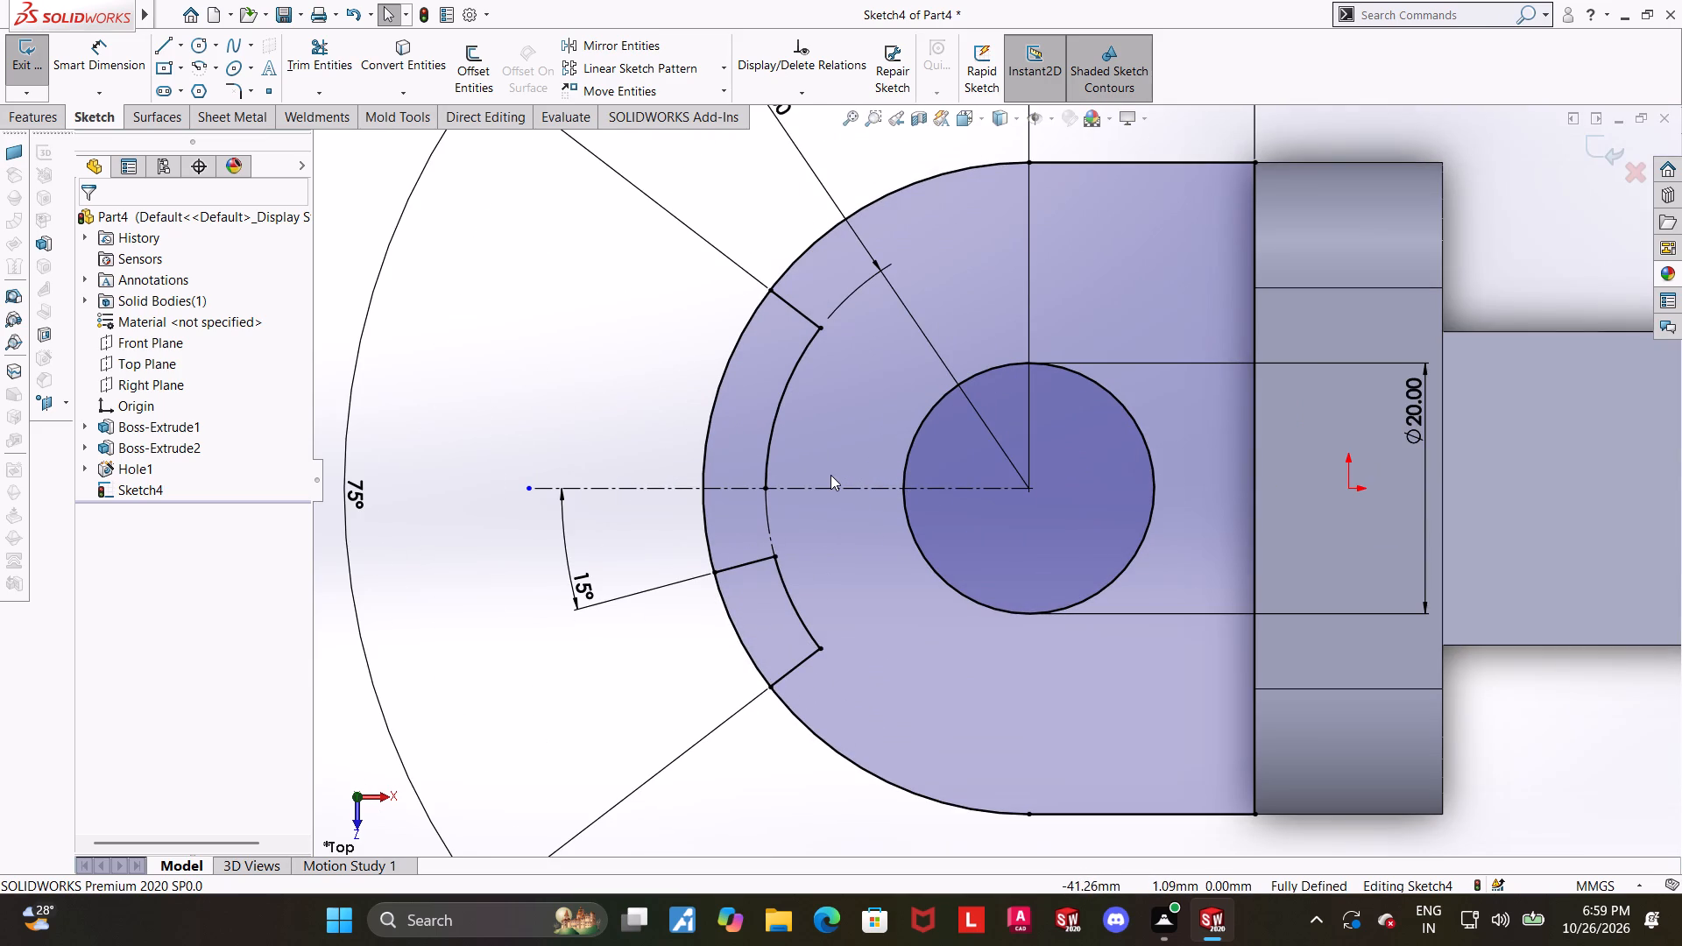
scroll(824, 477, up, 2)
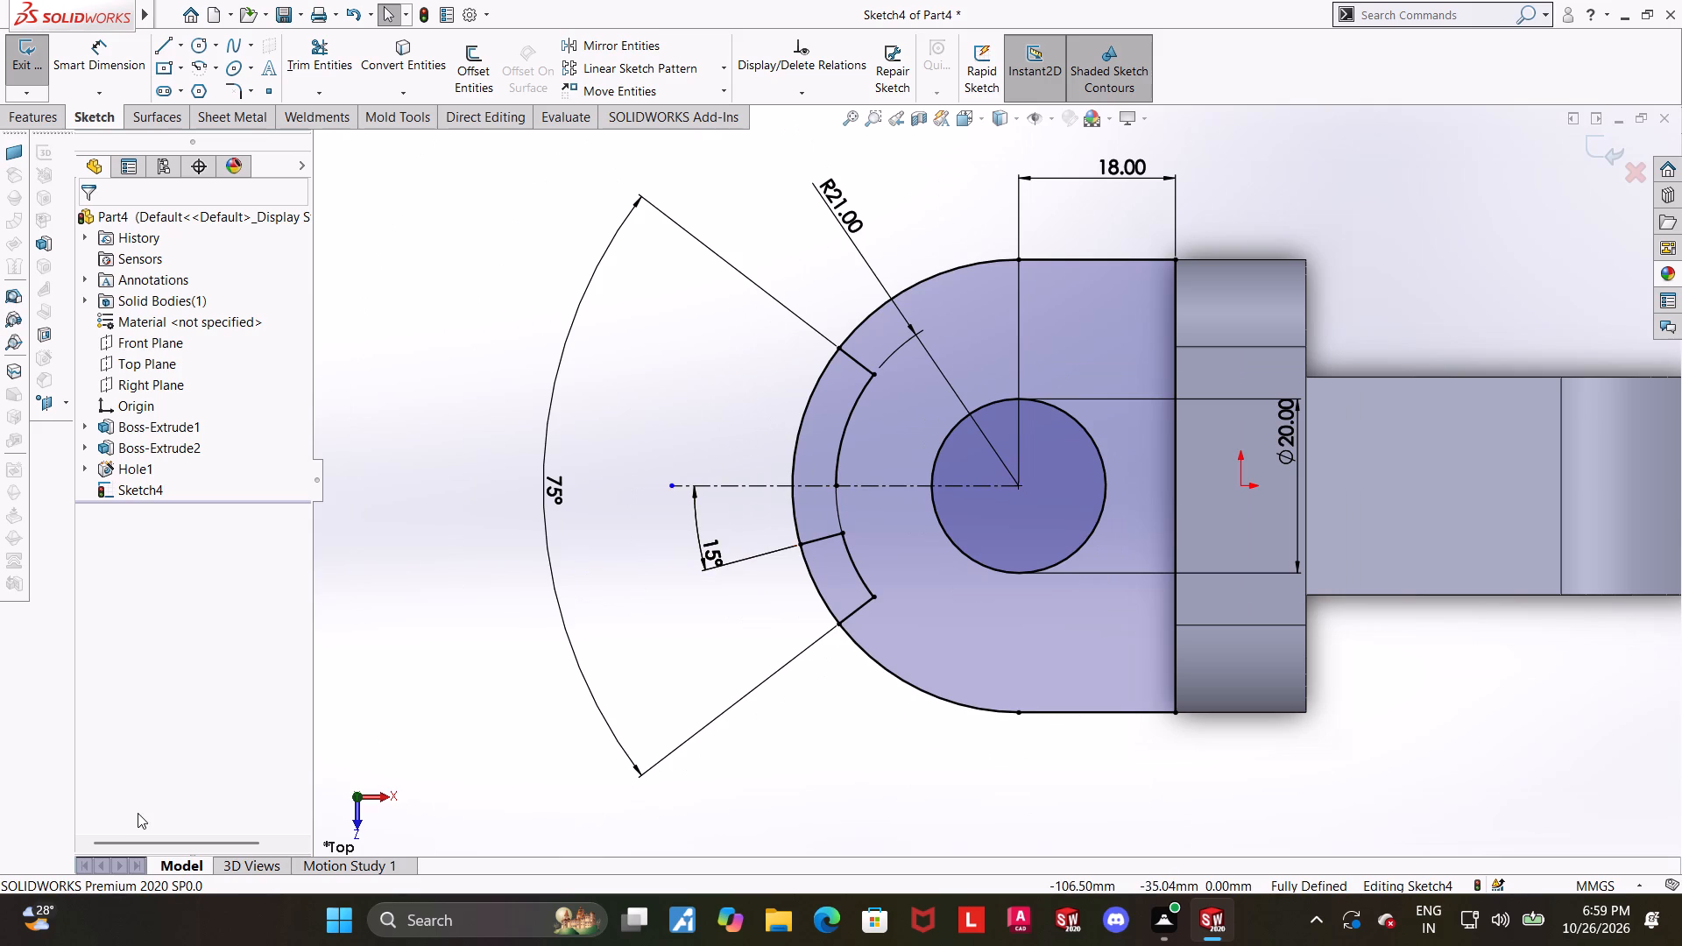
scroll(357, 774, down, 1)
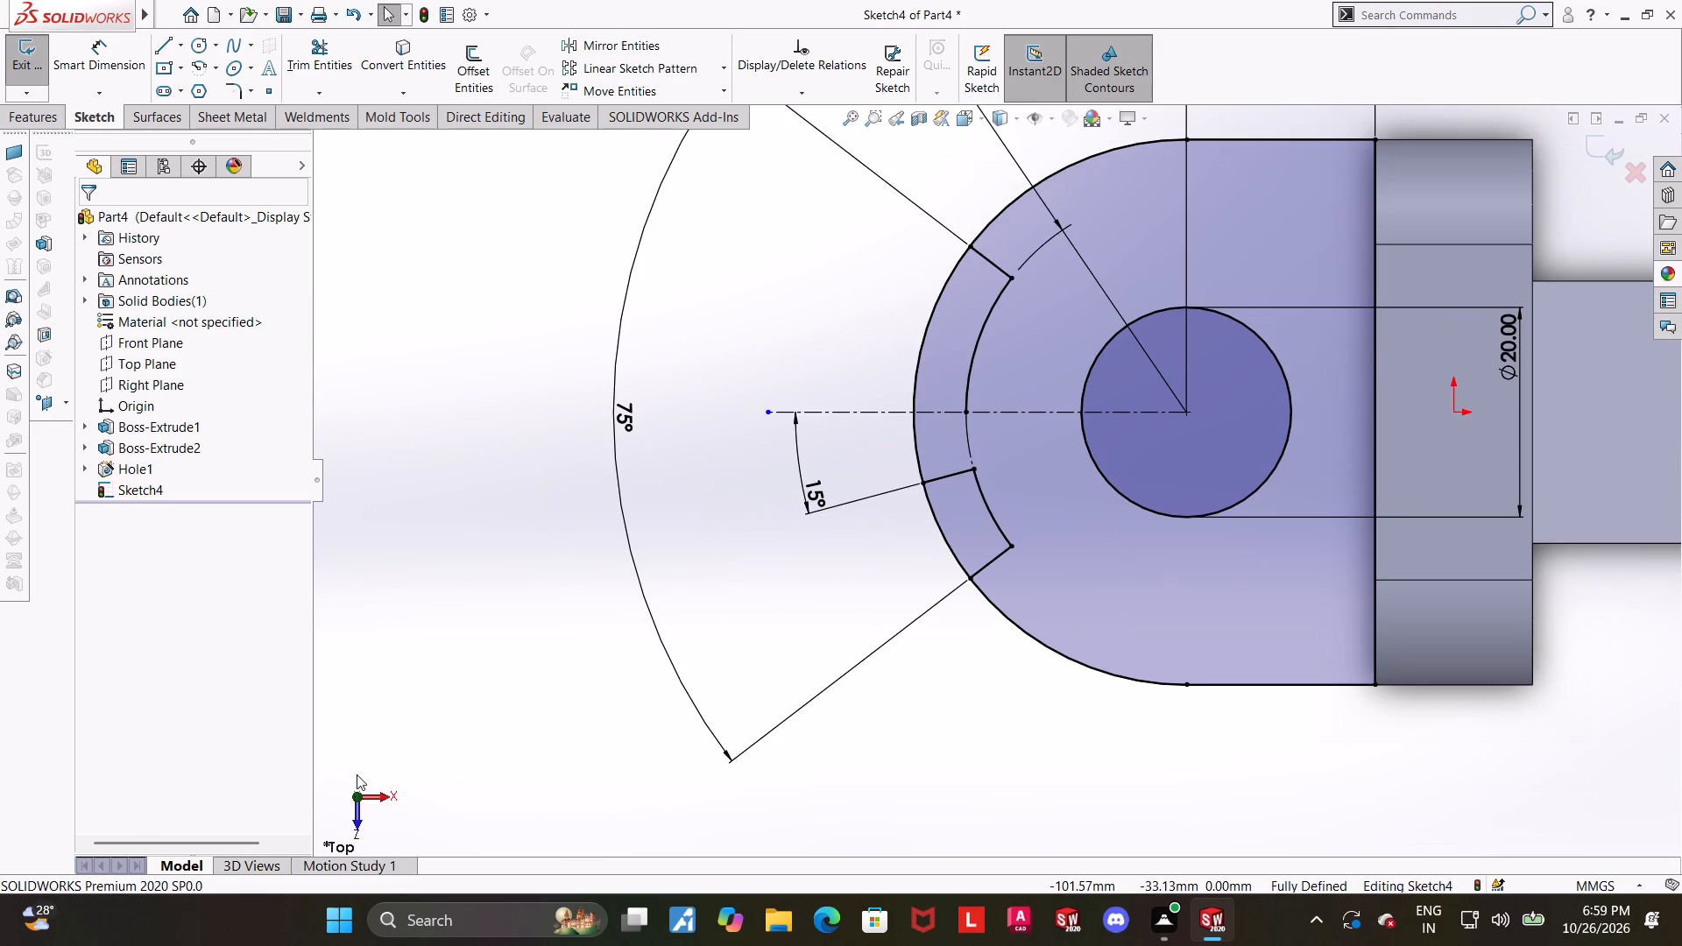
scroll(357, 774, up, 1)
scroll(357, 774, down, 1)
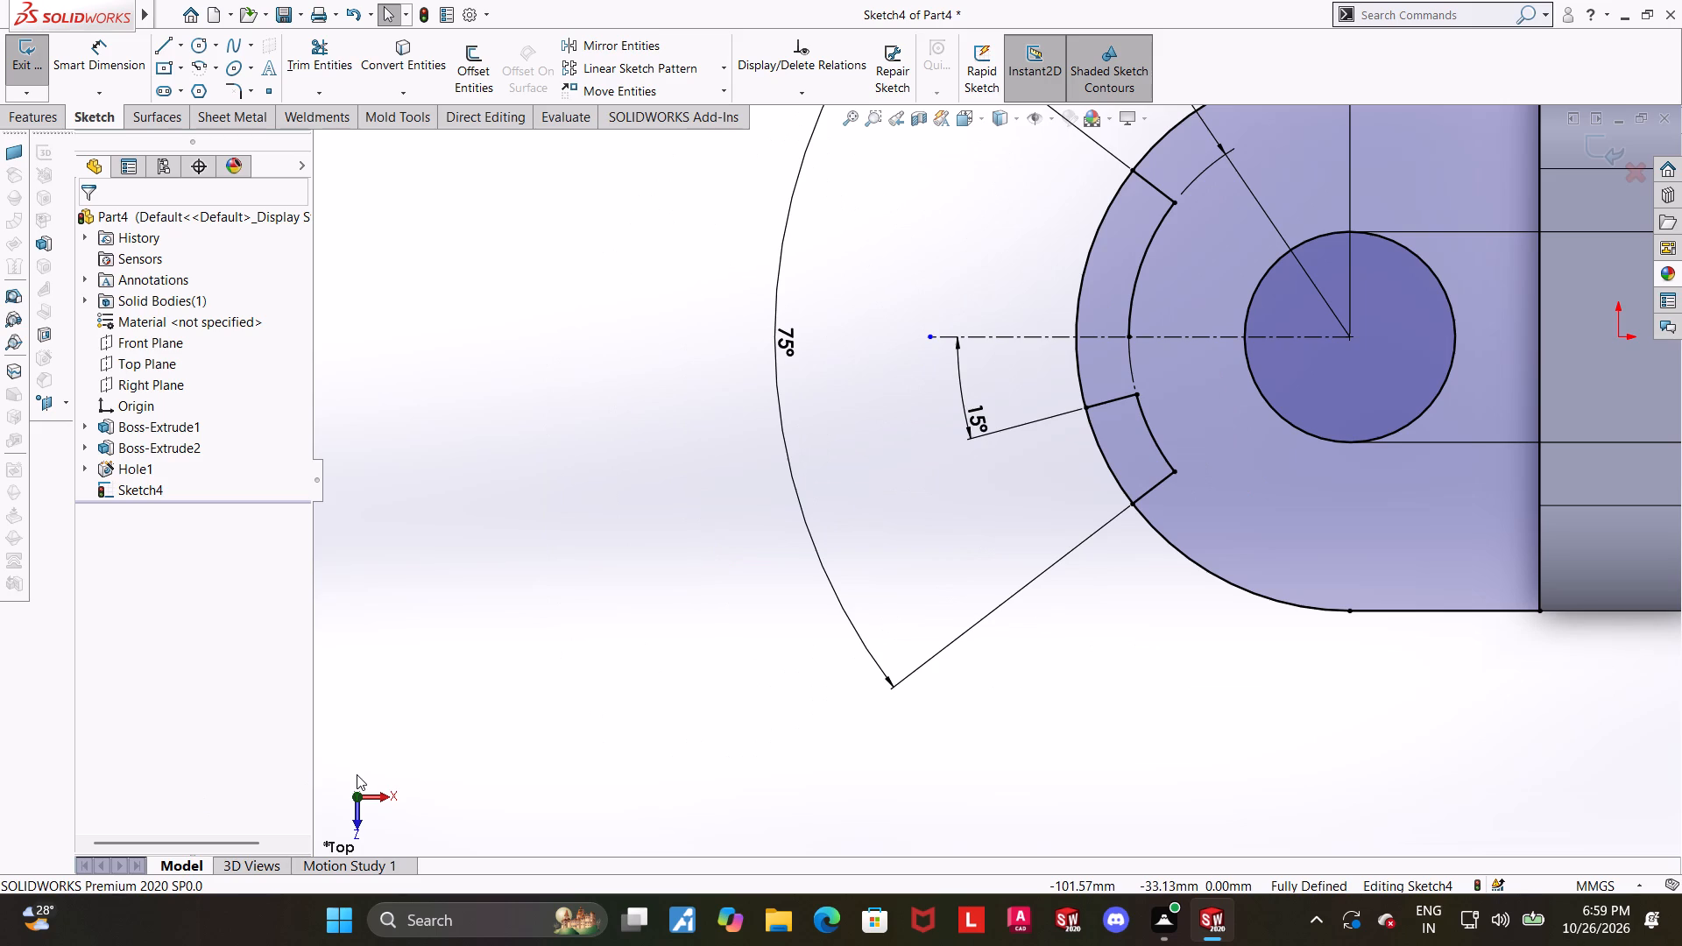
scroll(943, 602, up, 3)
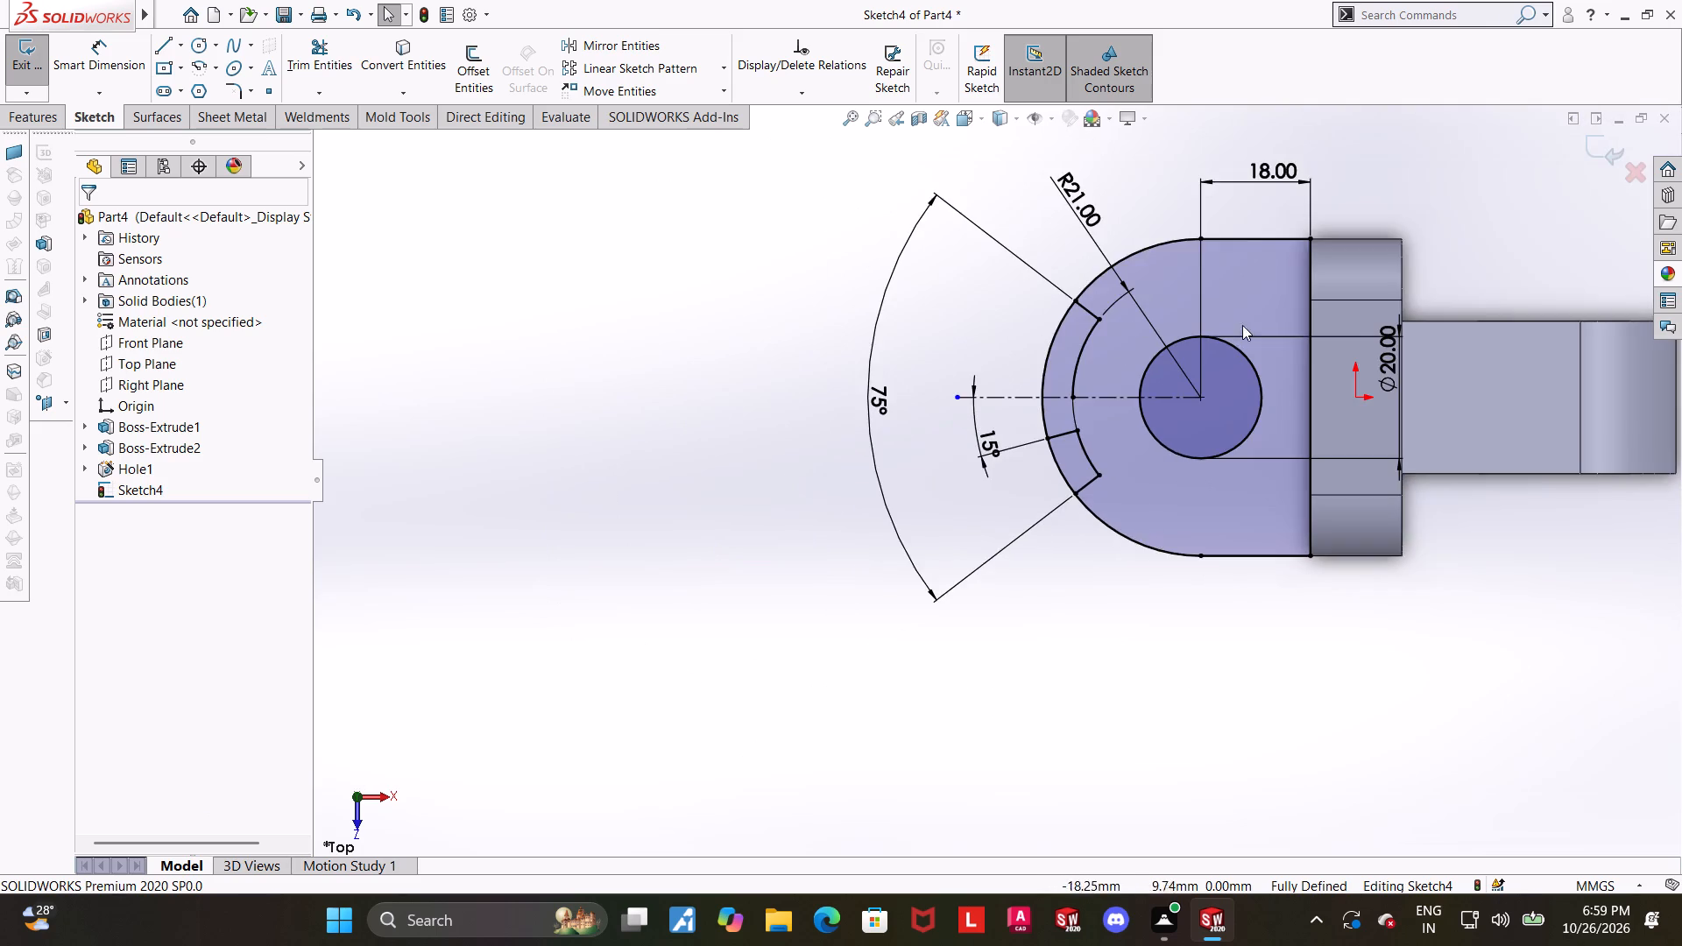
scroll(1125, 336, down, 3)
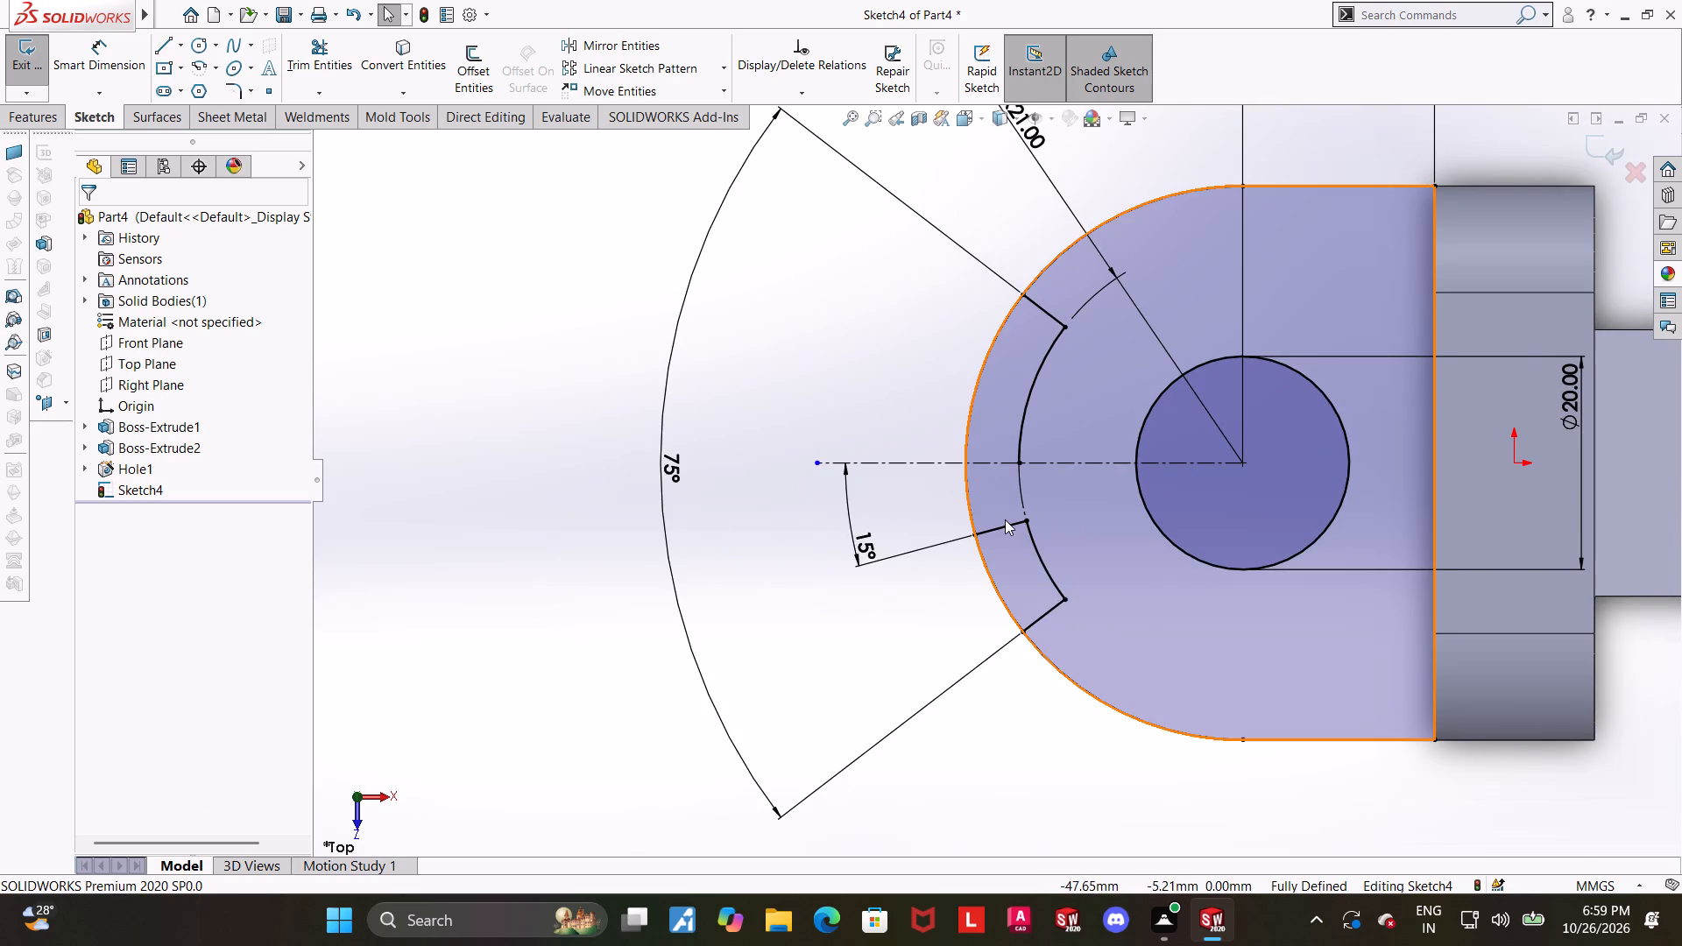
scroll(1005, 519, up, 1)
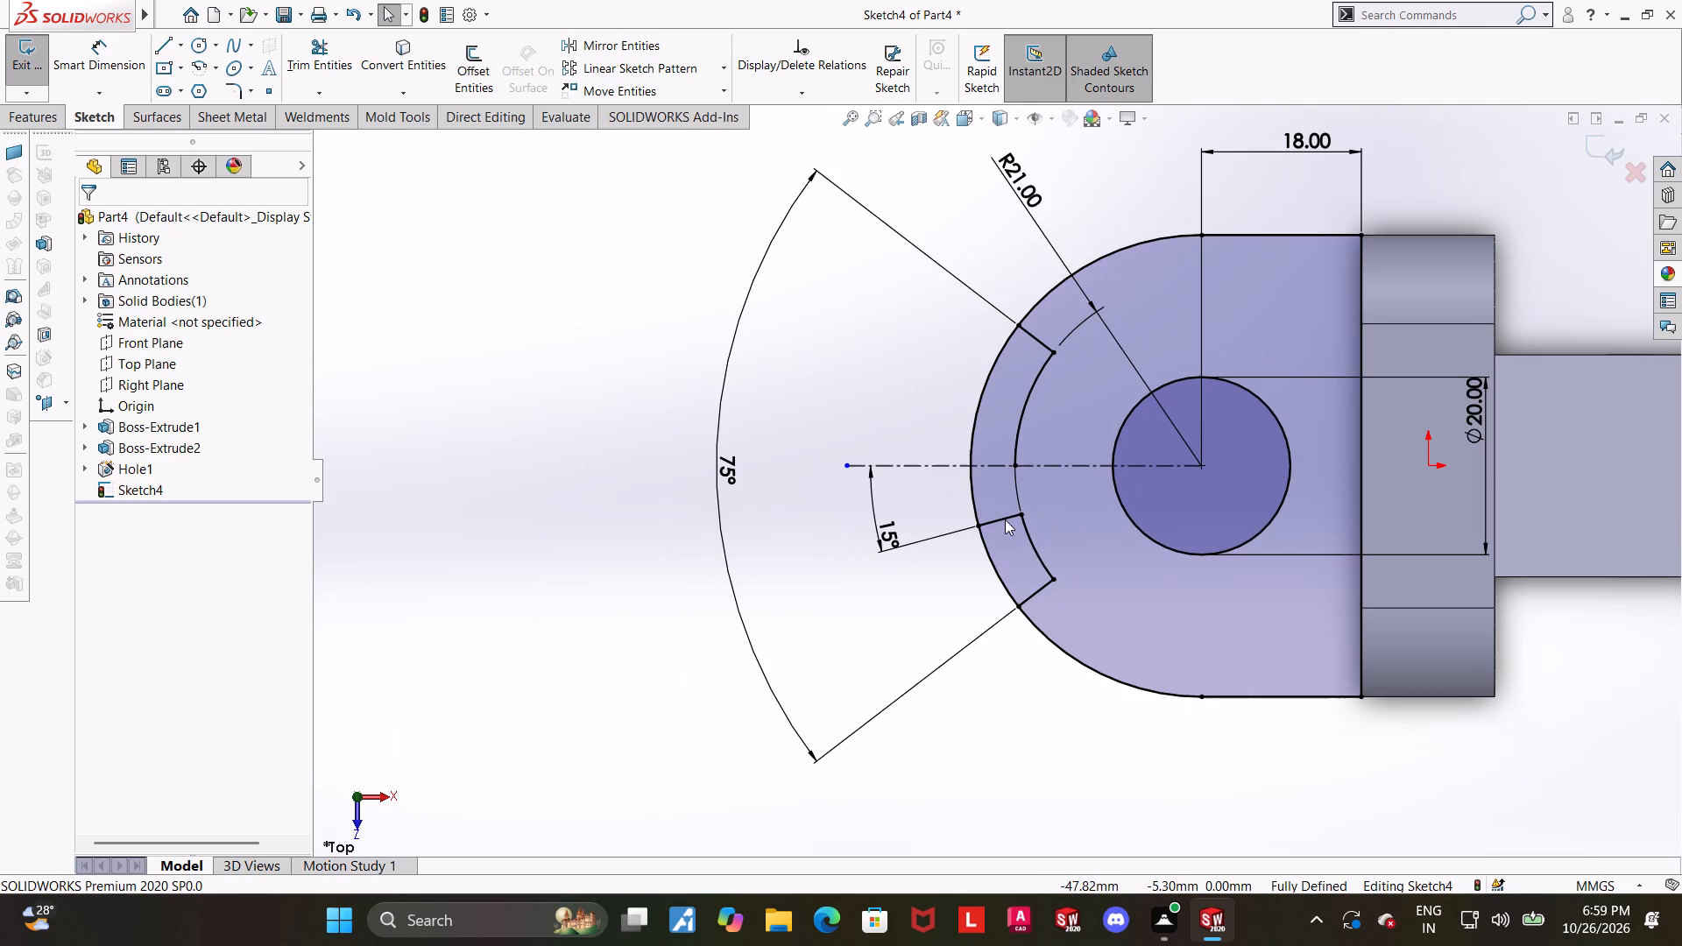
scroll(1005, 519, down, 1)
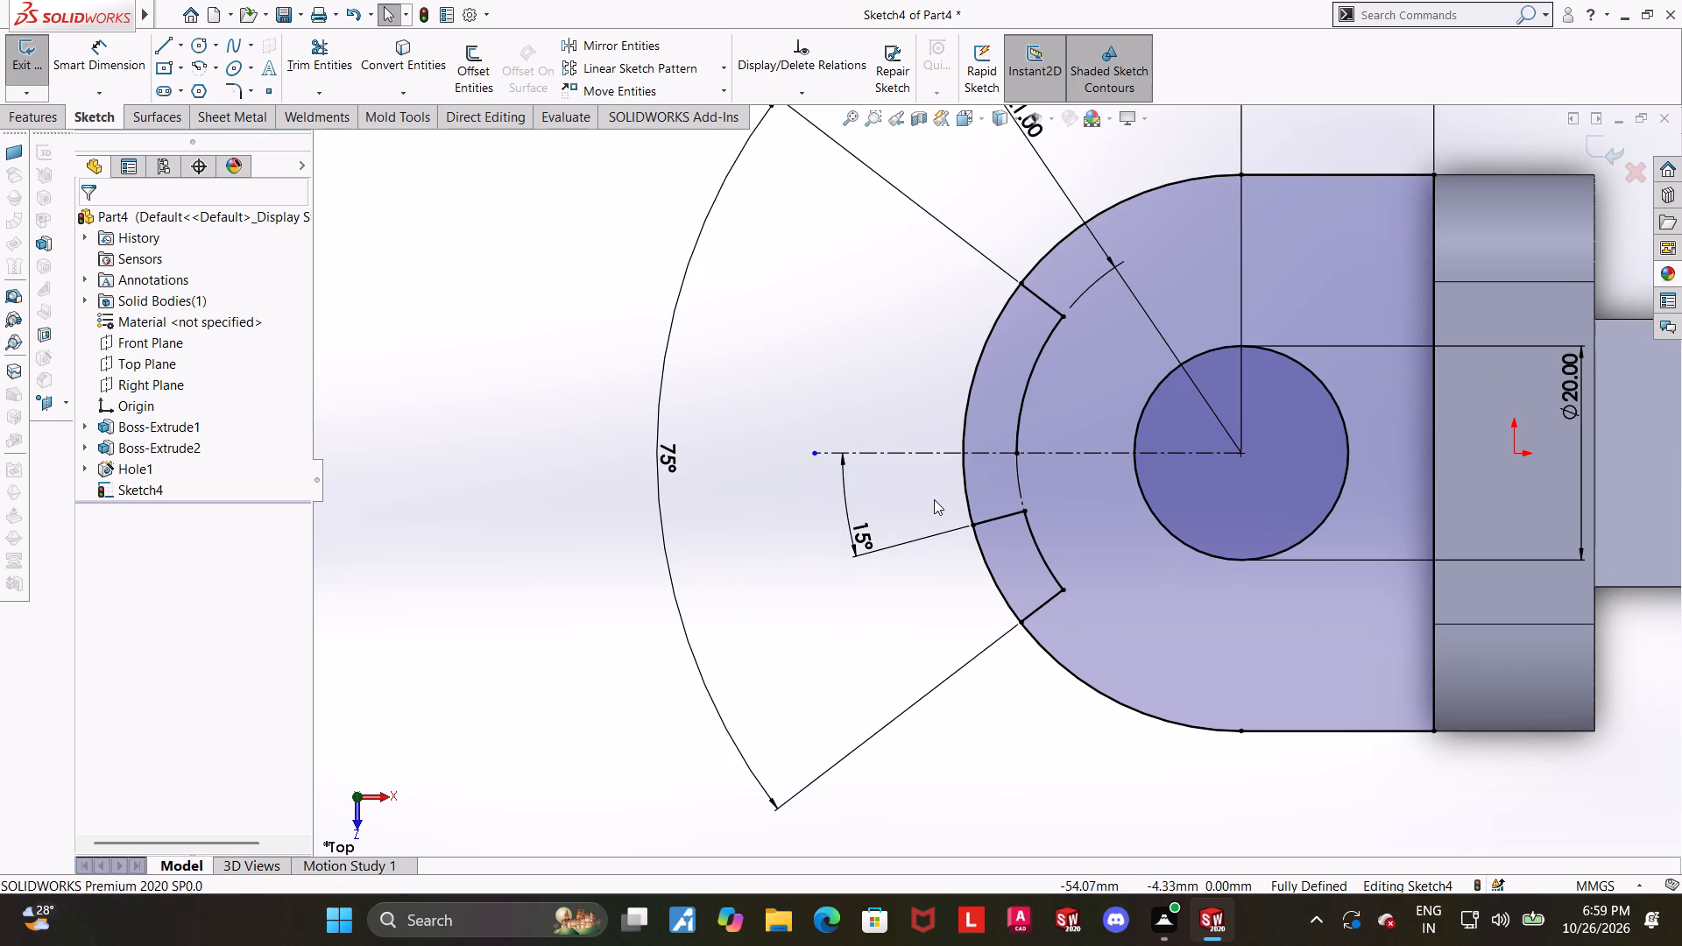
scroll(934, 499, up, 1)
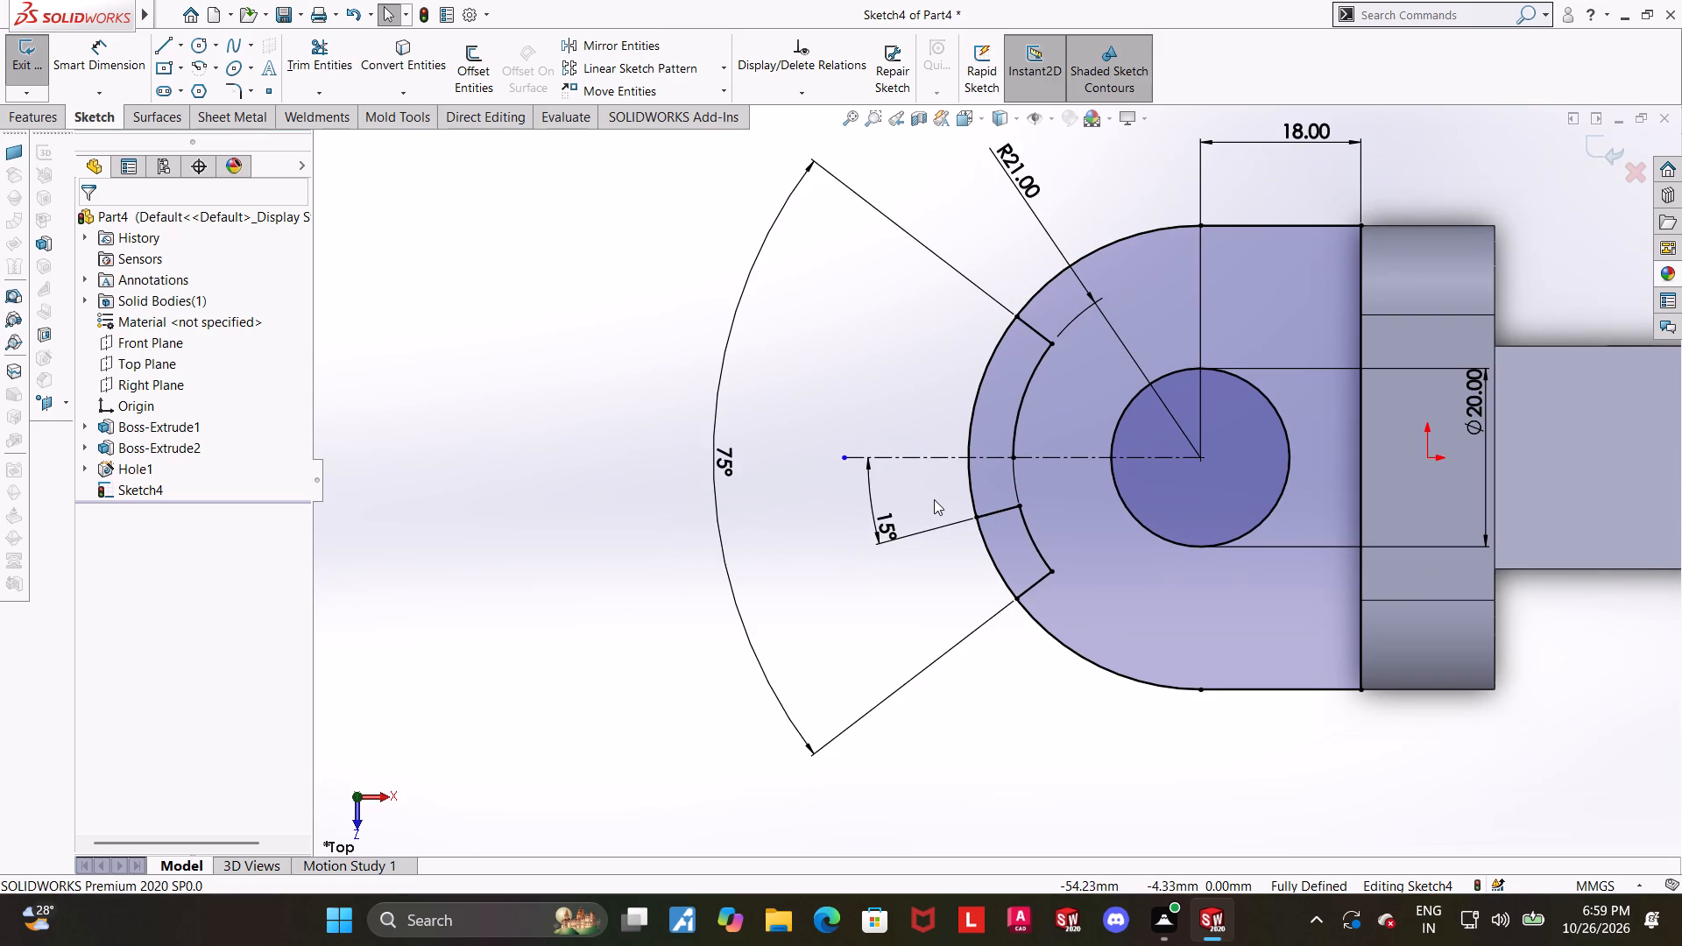
scroll(954, 495, down, 1)
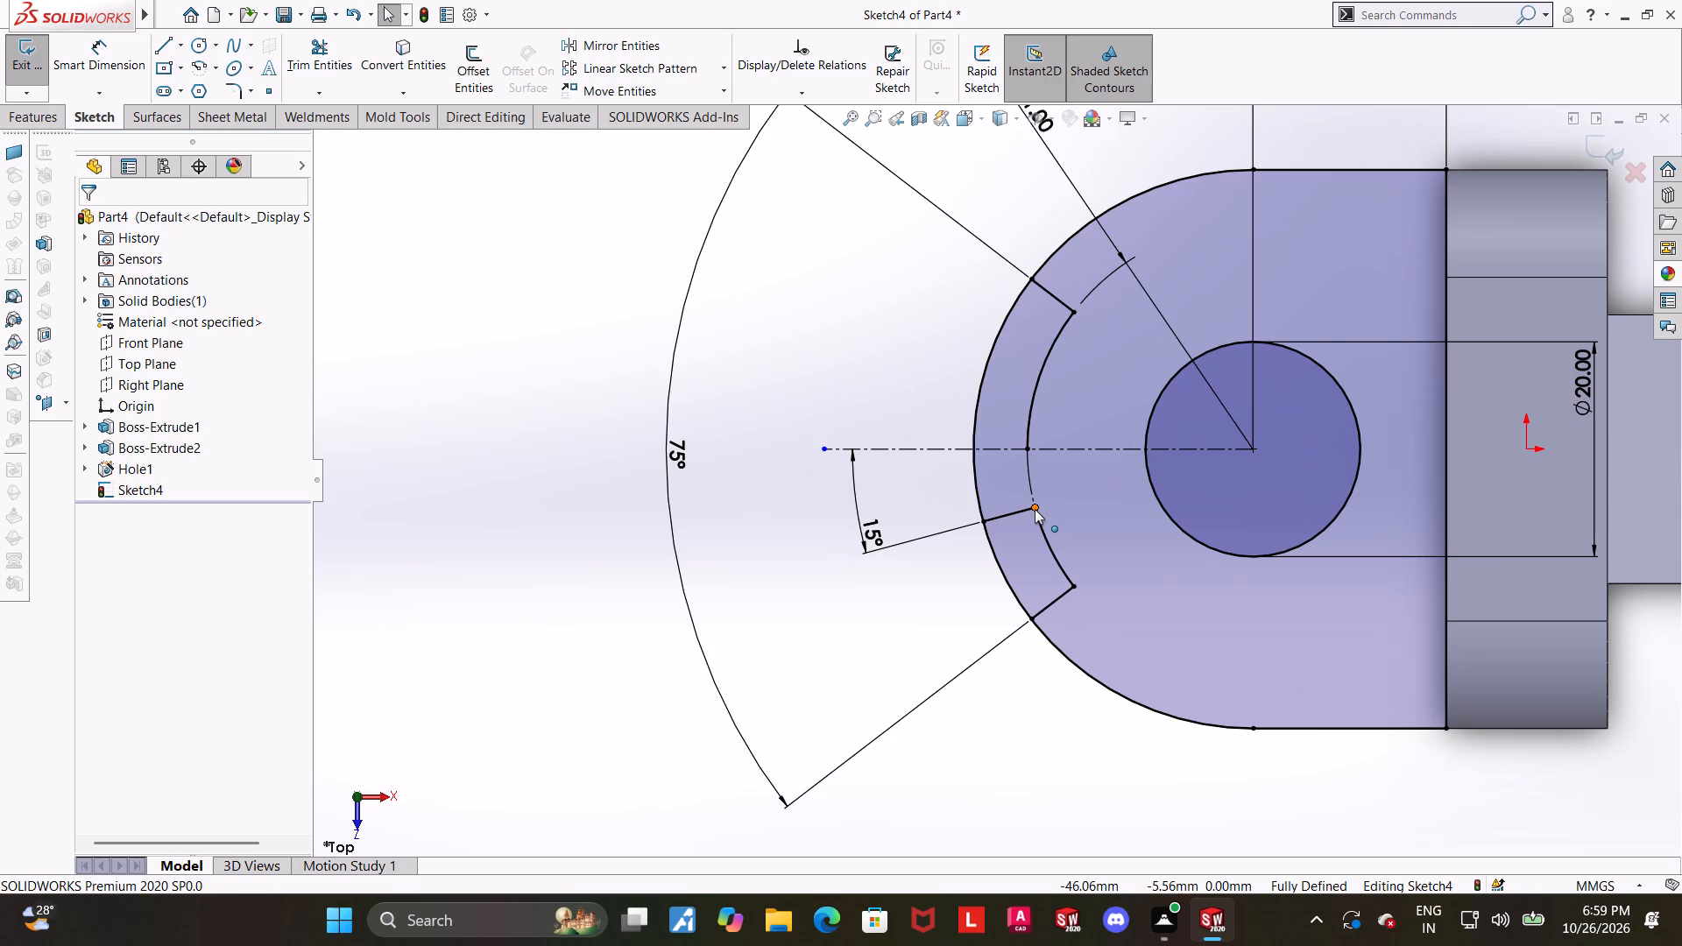
scroll(1057, 512, up, 1)
Delete the symmetric relation between the horizontal centerline and the lower outer radial line of the recess sketch.
key(Escape)
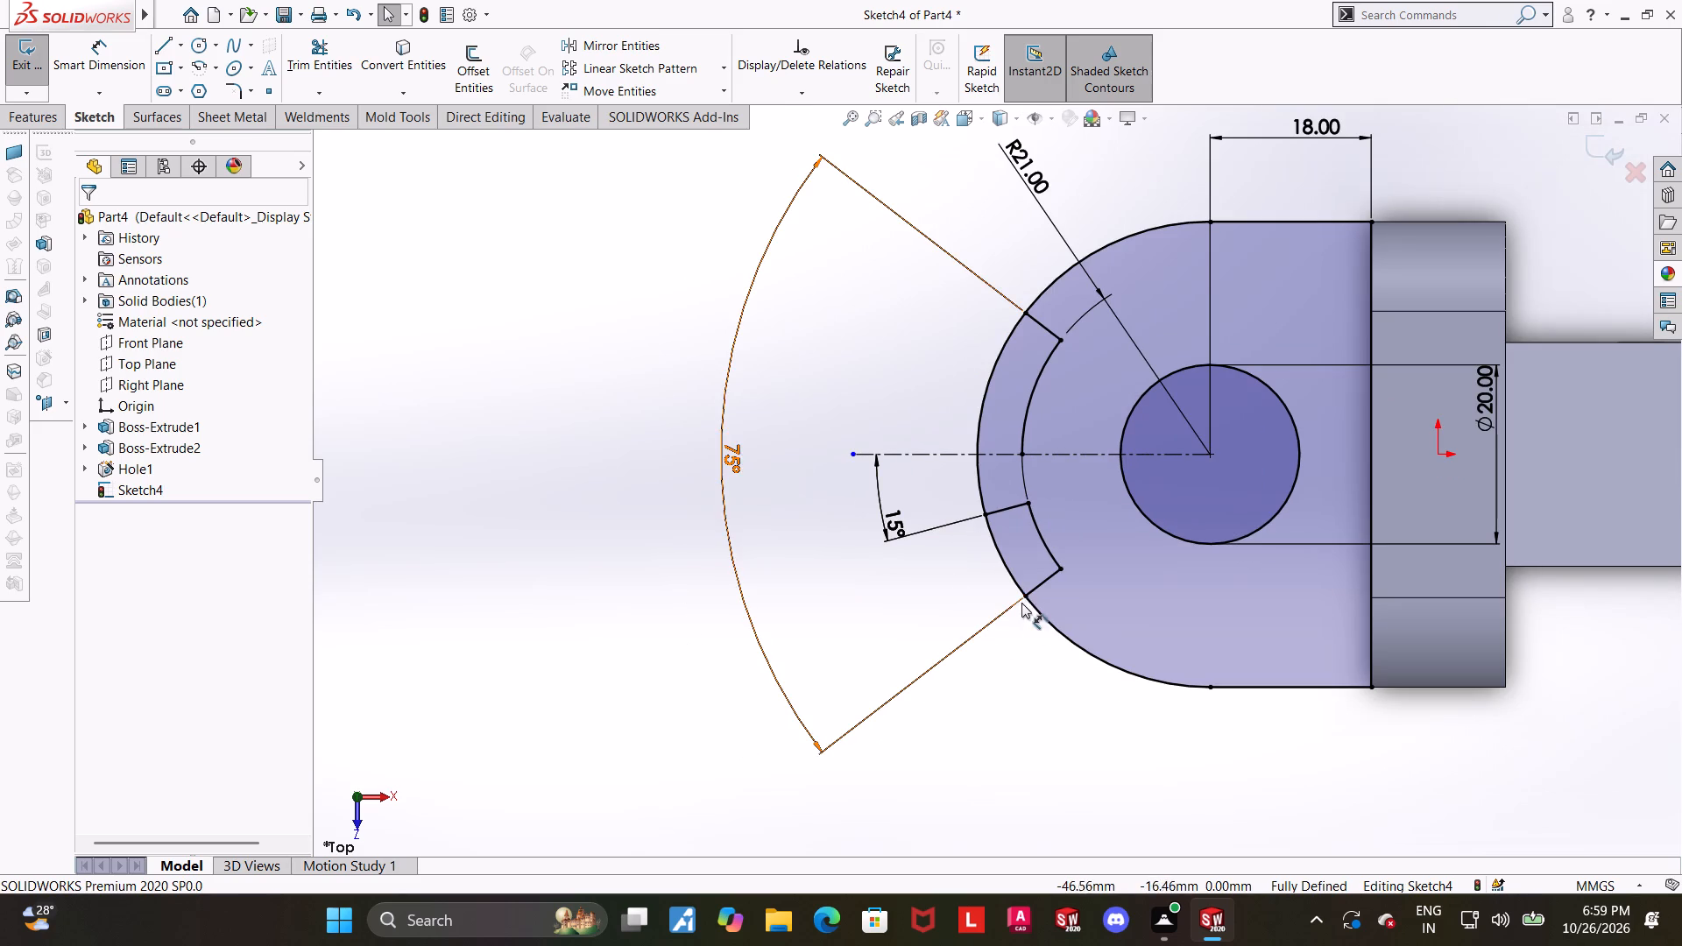
click(1036, 590)
ctrl+click(1002, 451)
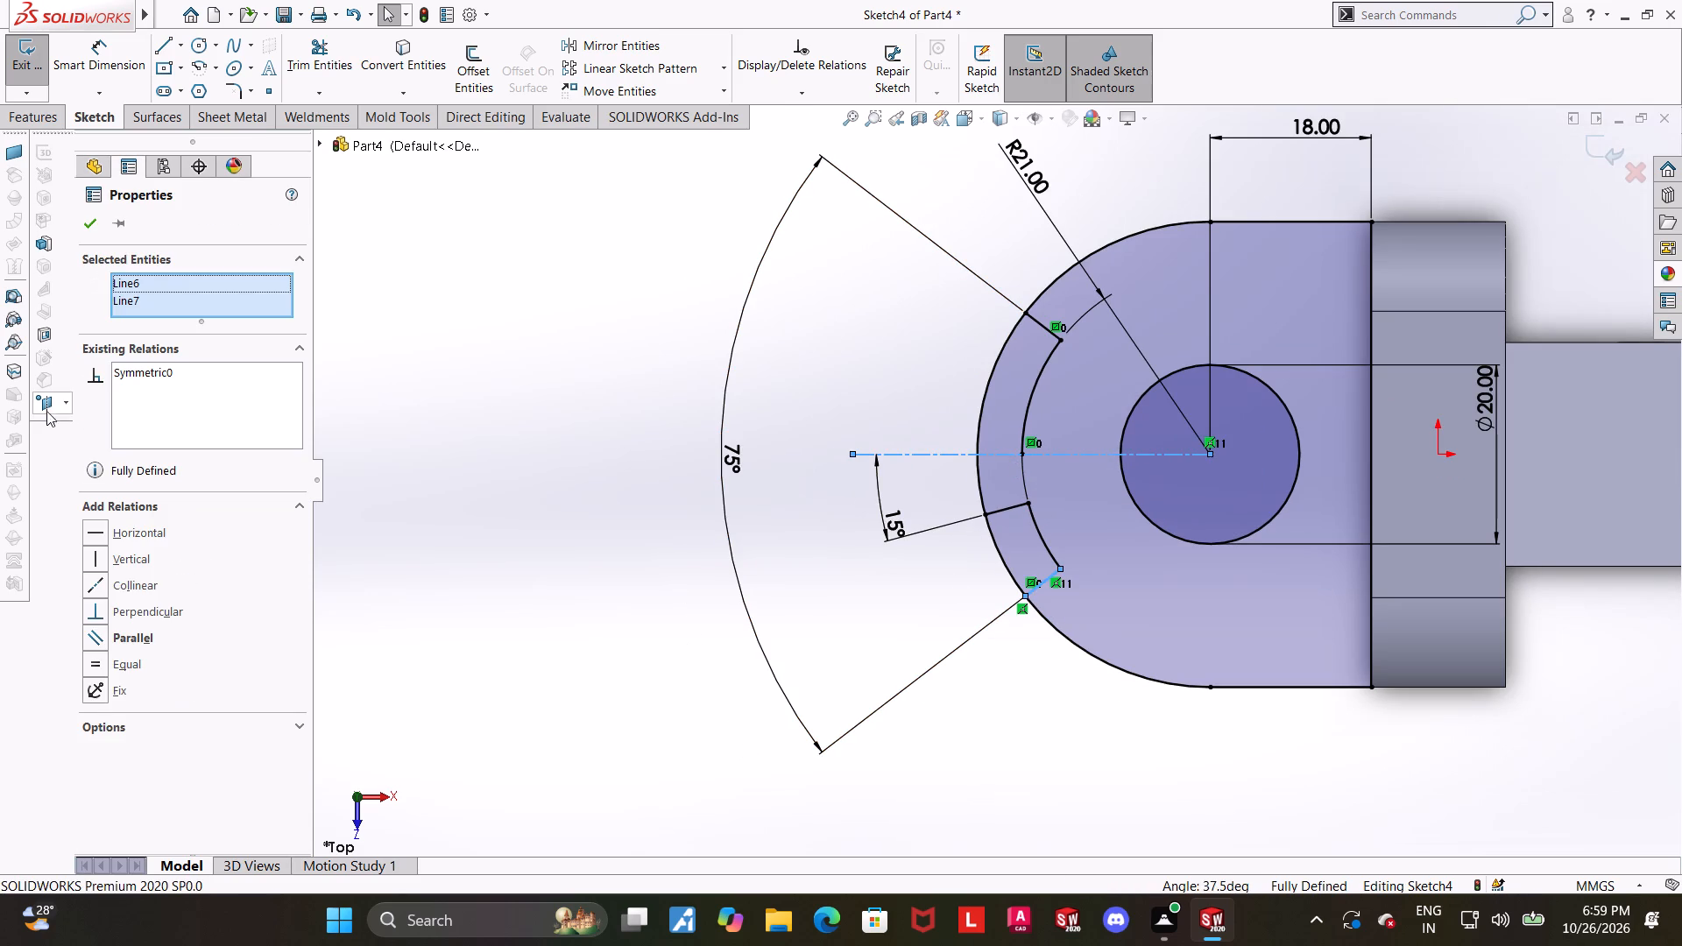
right_click(139, 368)
click(185, 406)
click(539, 549)
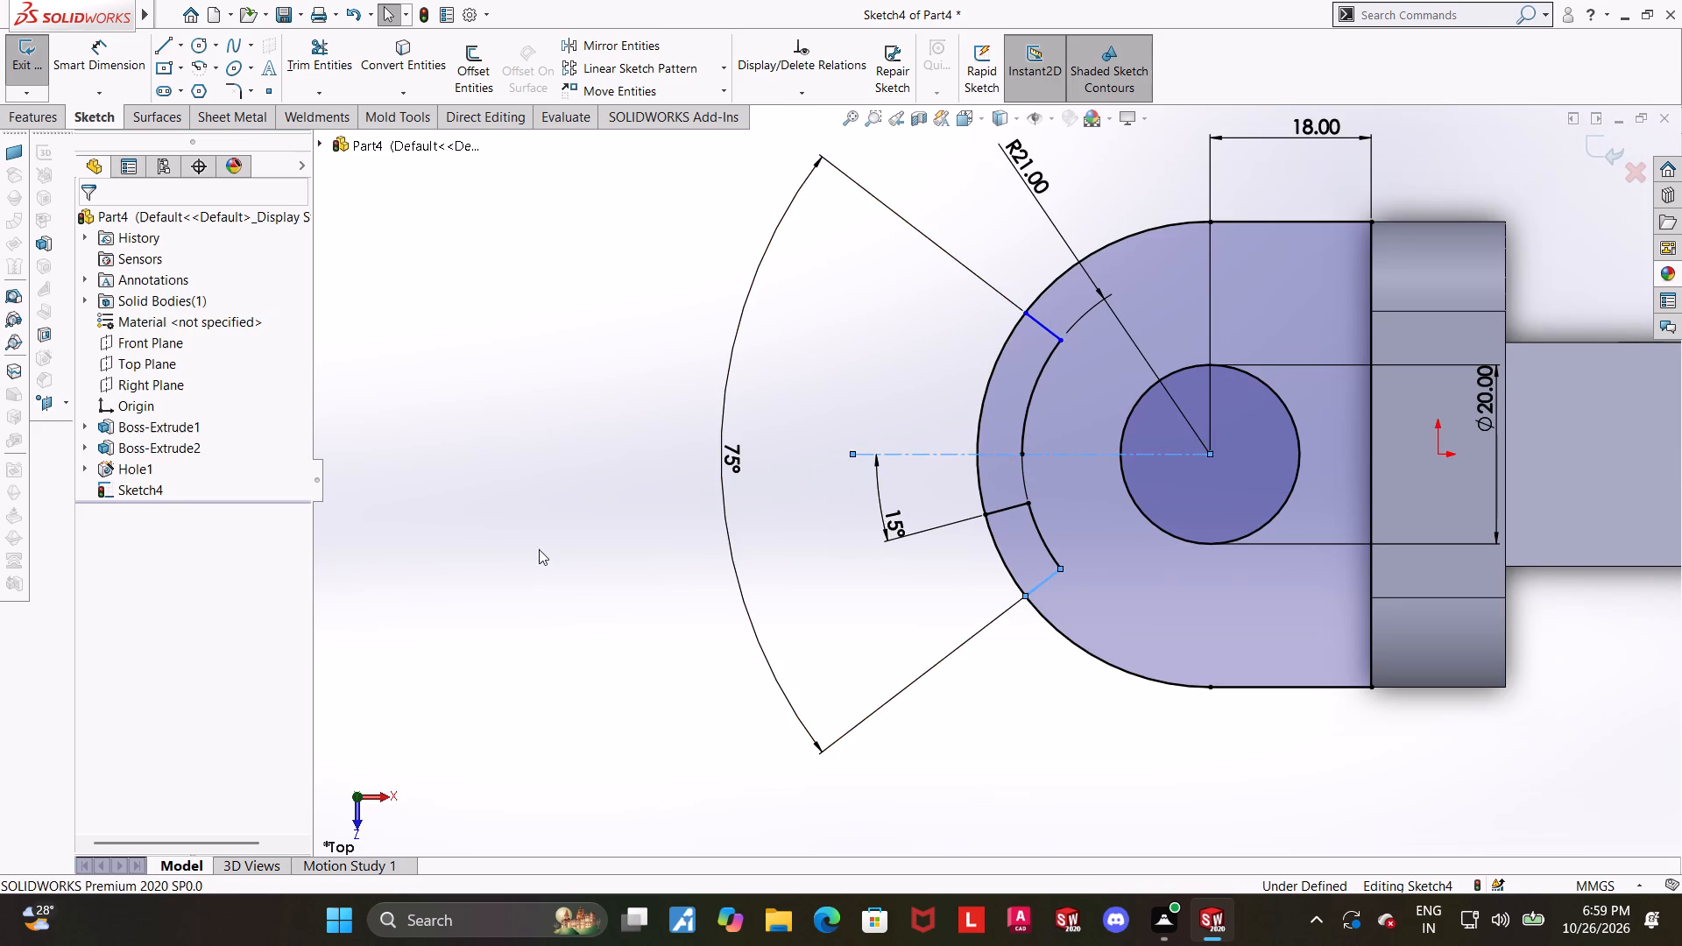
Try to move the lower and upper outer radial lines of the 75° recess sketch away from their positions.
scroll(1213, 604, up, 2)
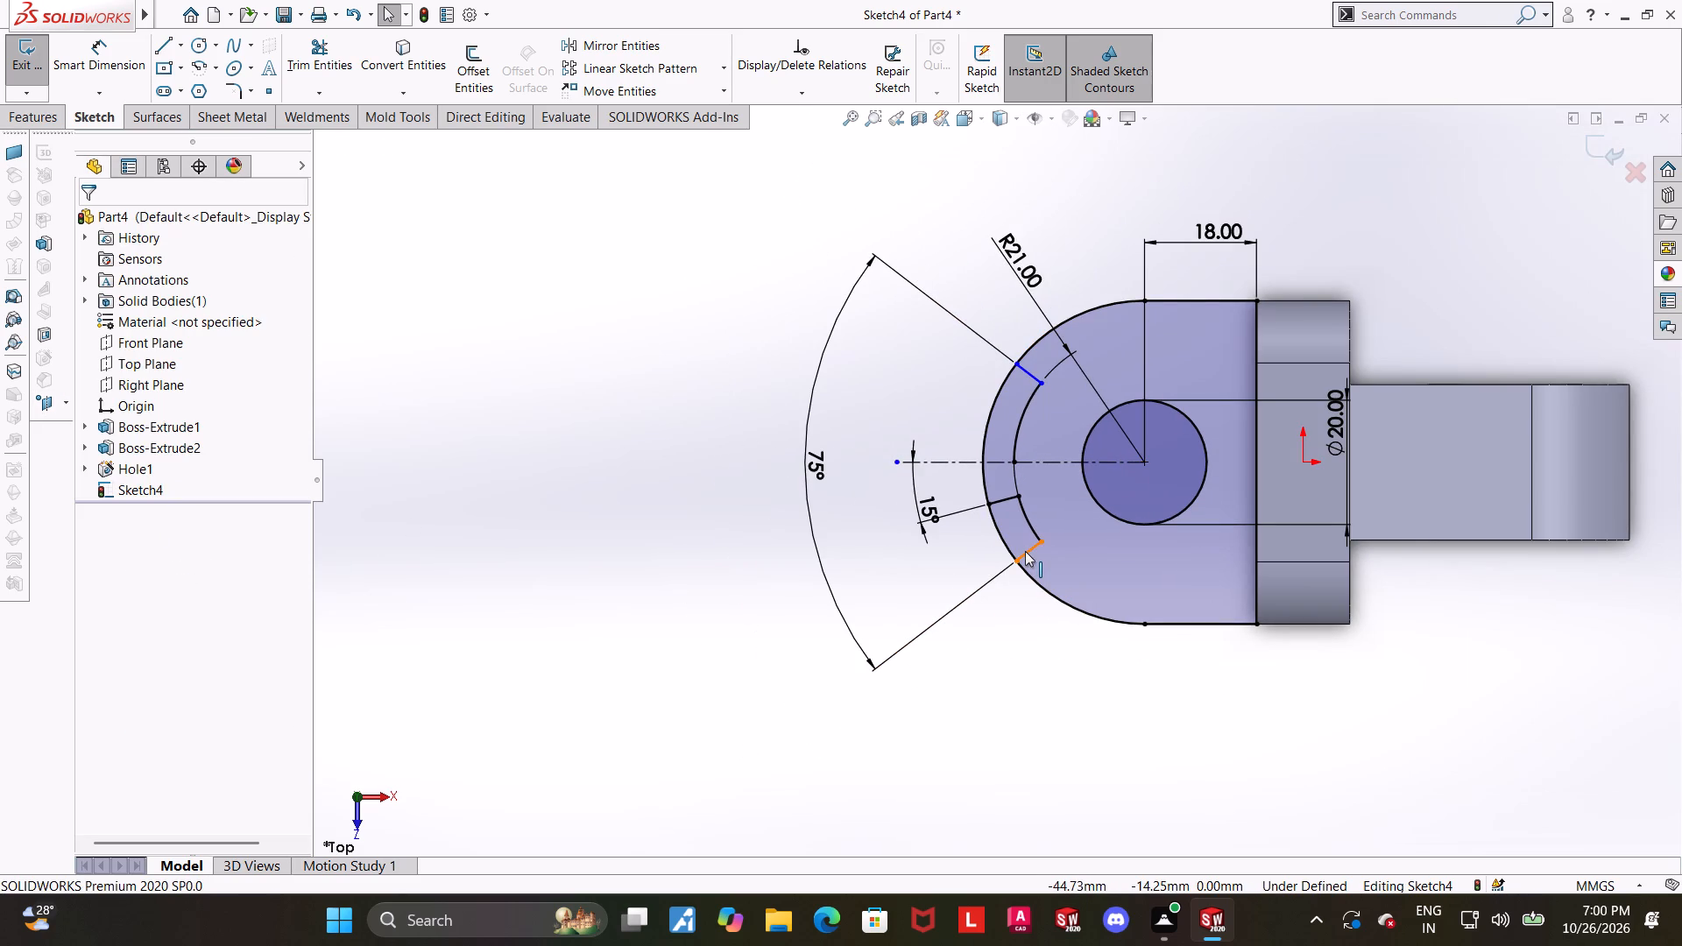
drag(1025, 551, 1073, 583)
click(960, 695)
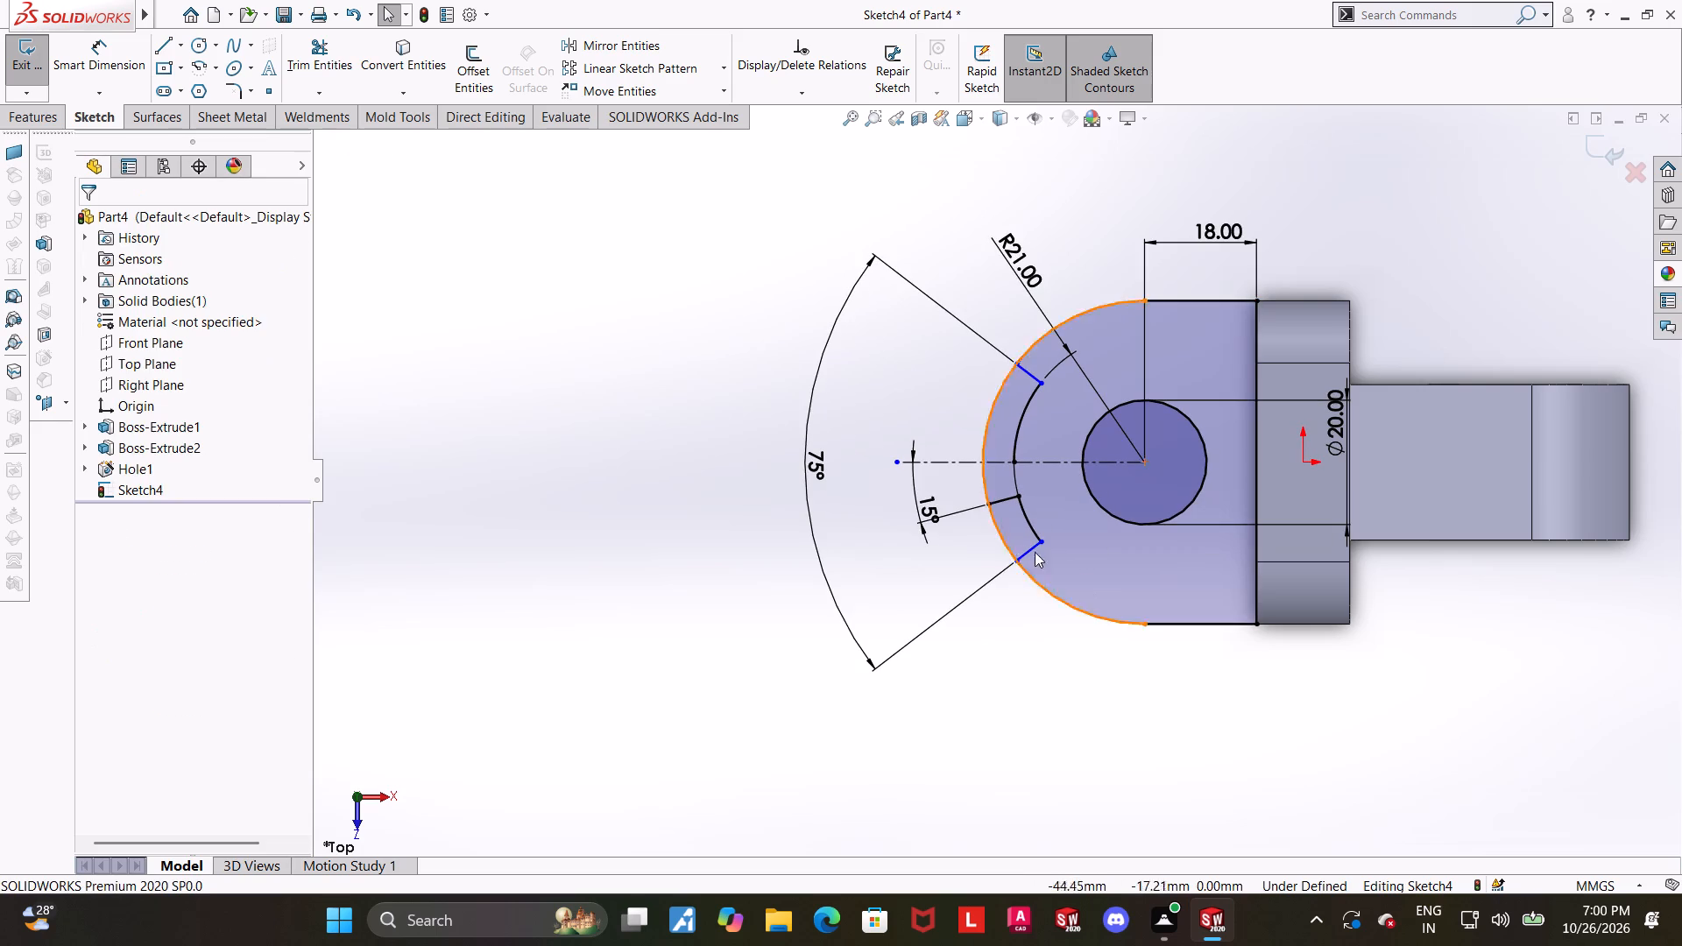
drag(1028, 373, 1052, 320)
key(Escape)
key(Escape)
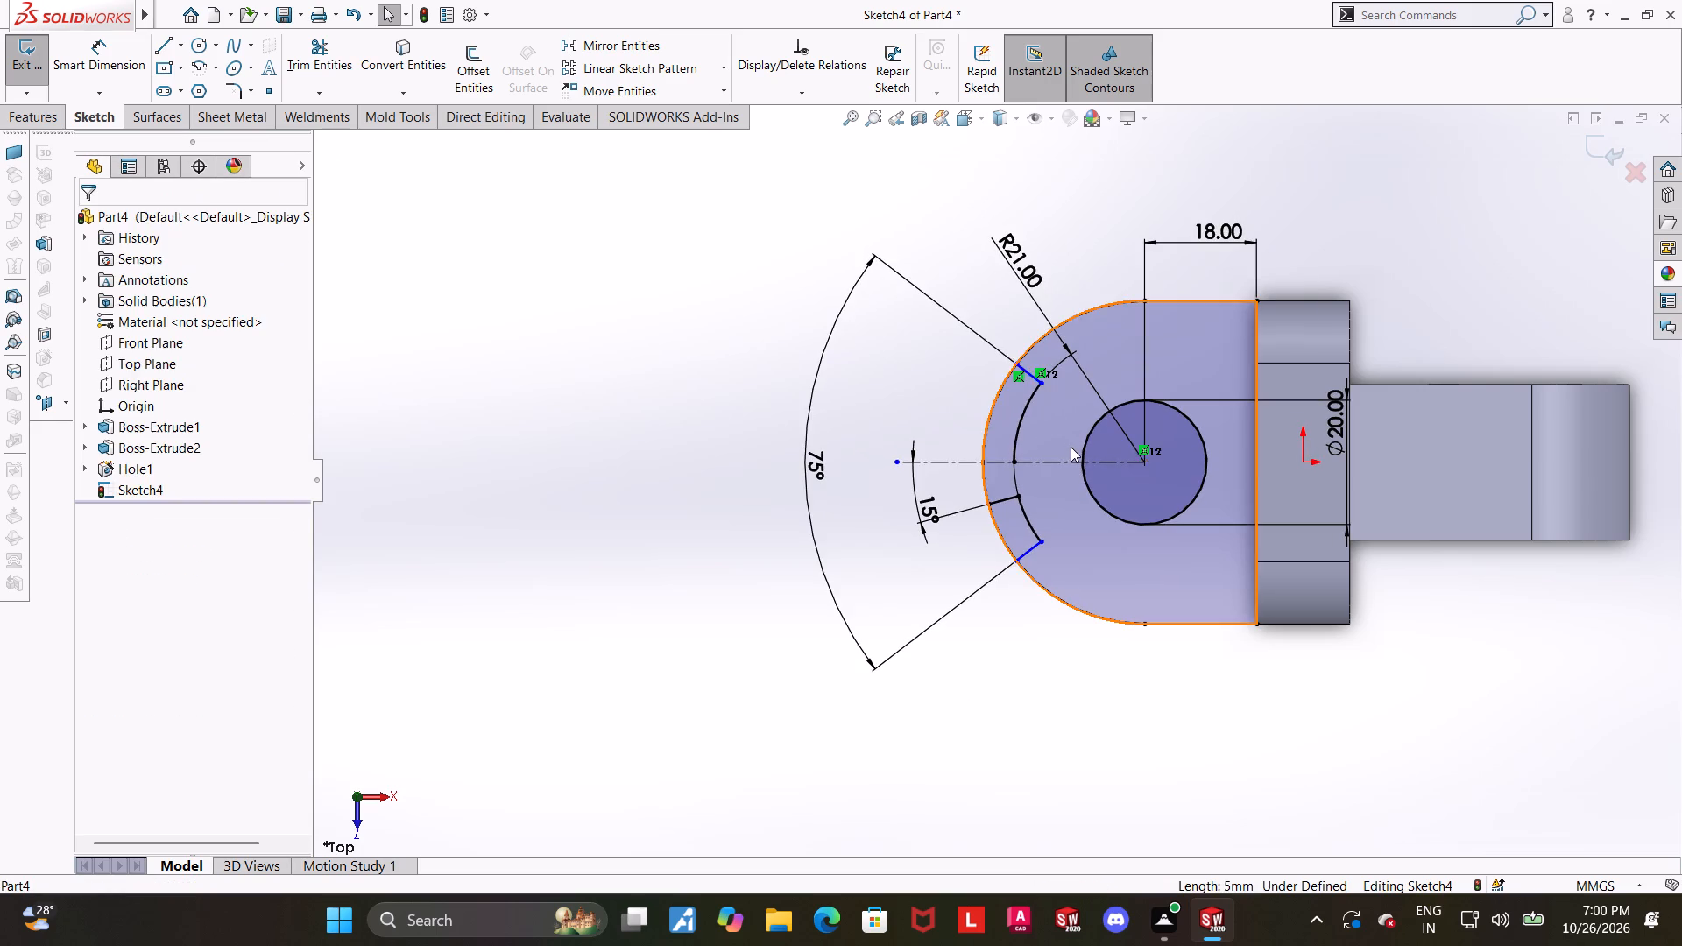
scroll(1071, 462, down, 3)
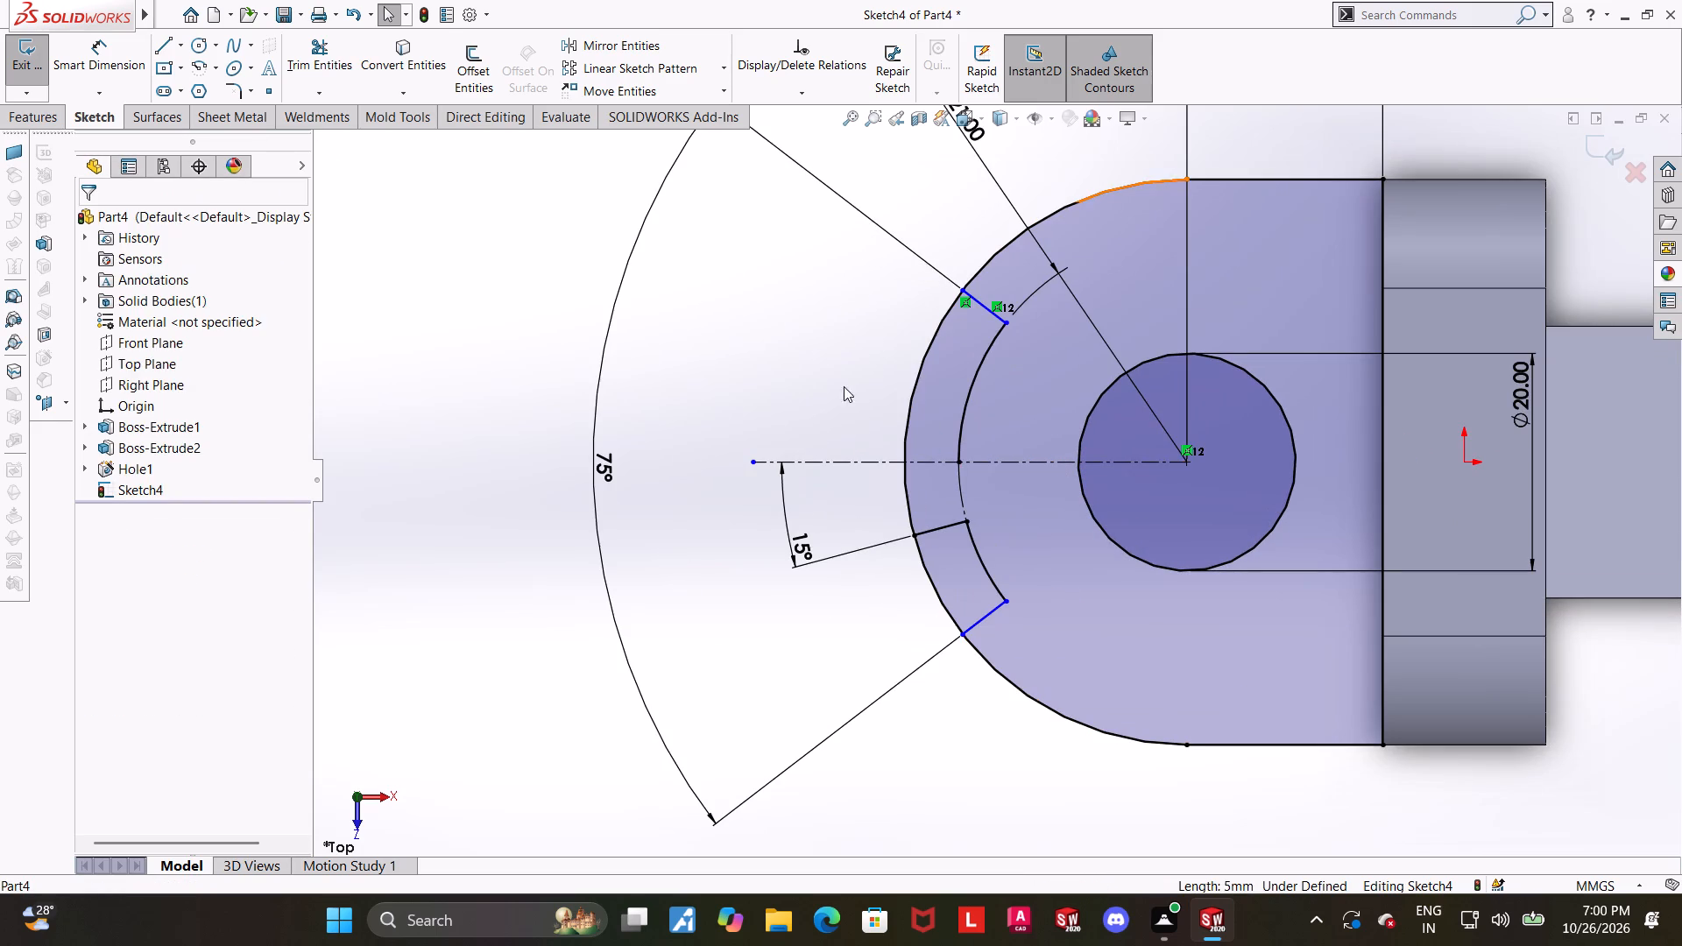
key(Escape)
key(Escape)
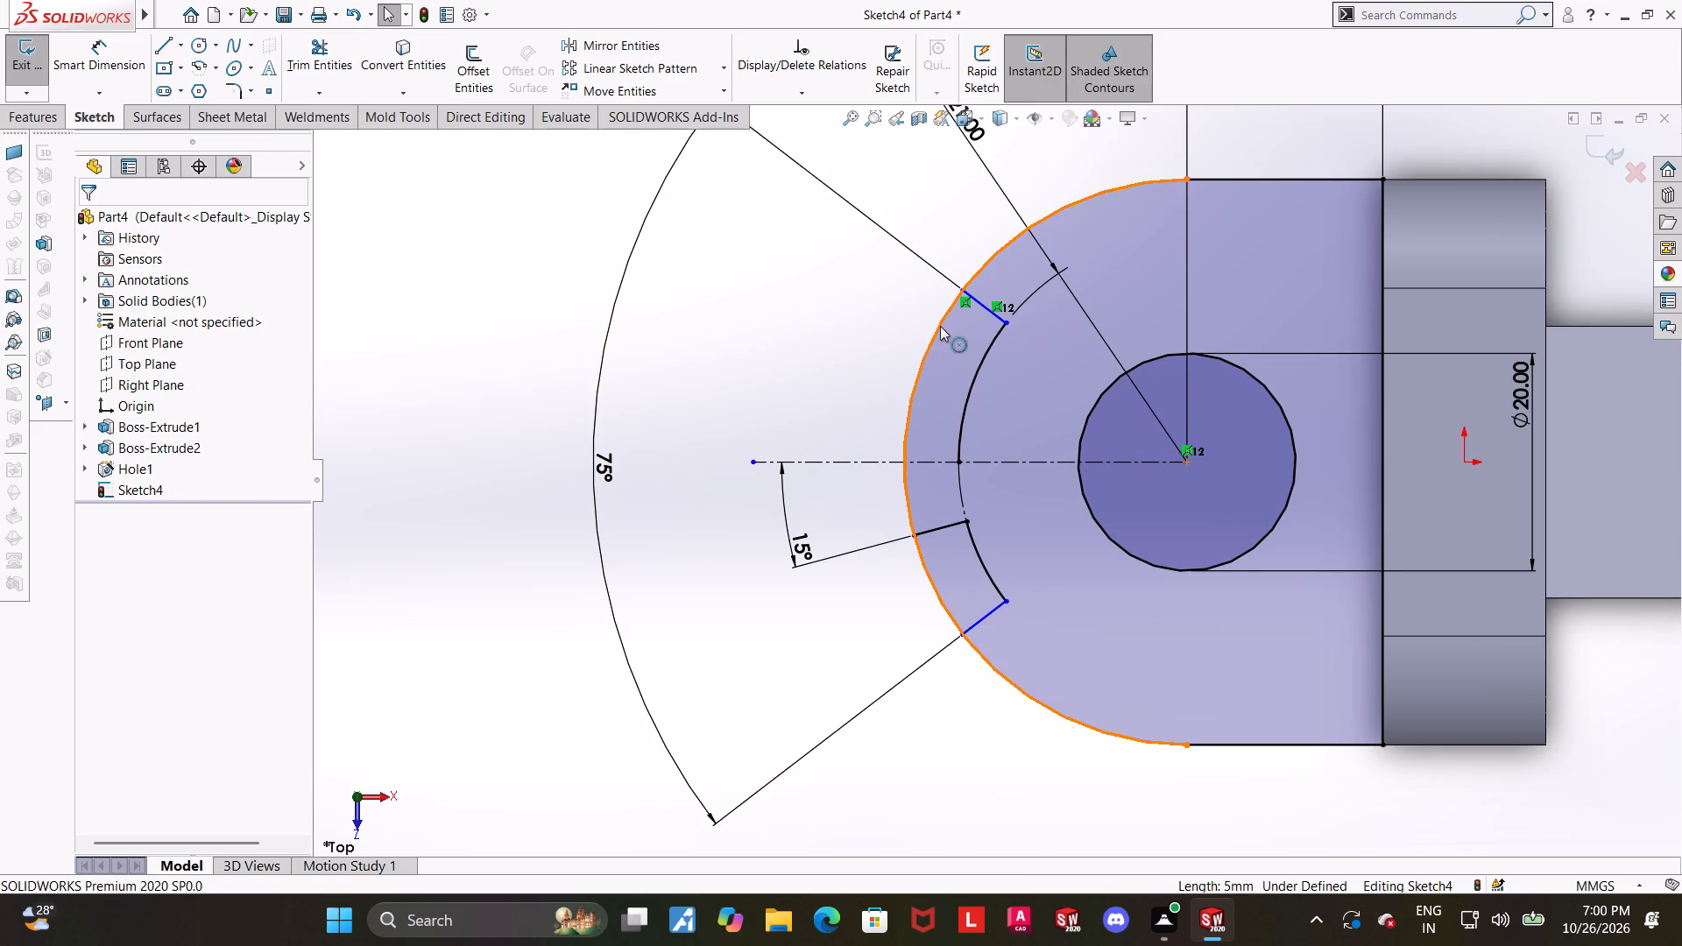
Delete the recess sketch's two inner arcs, three radial lines and leftover construction arc around the lug's rounded end.
click(998, 335)
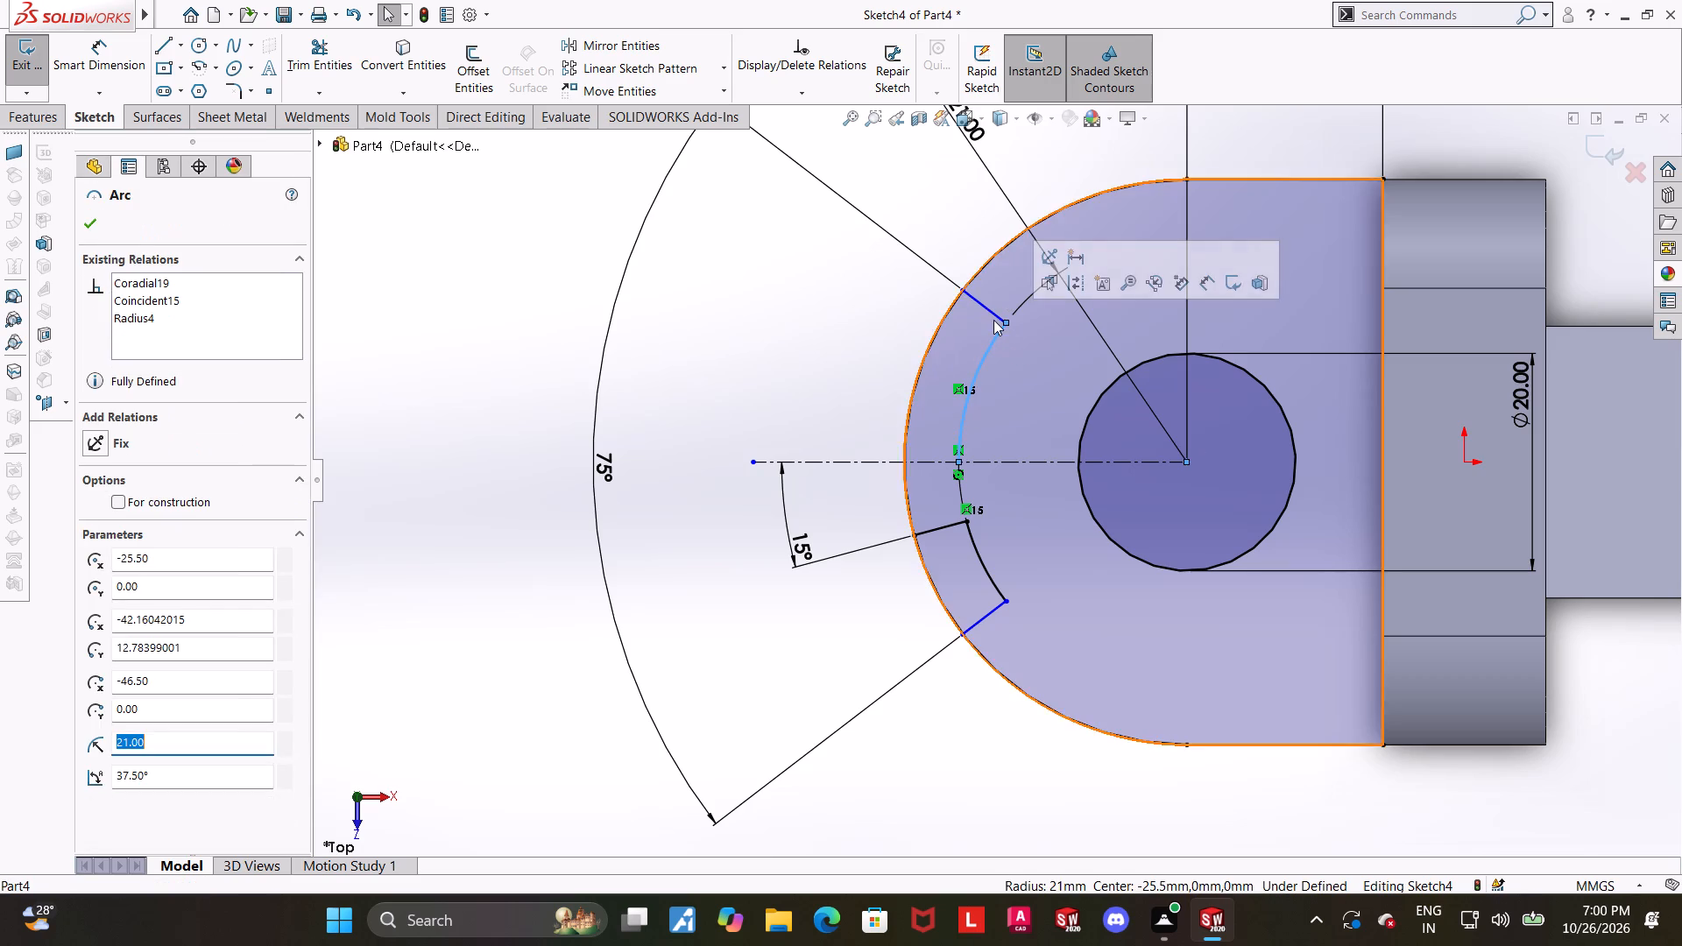
ctrl+click(993, 315)
ctrl+click(939, 529)
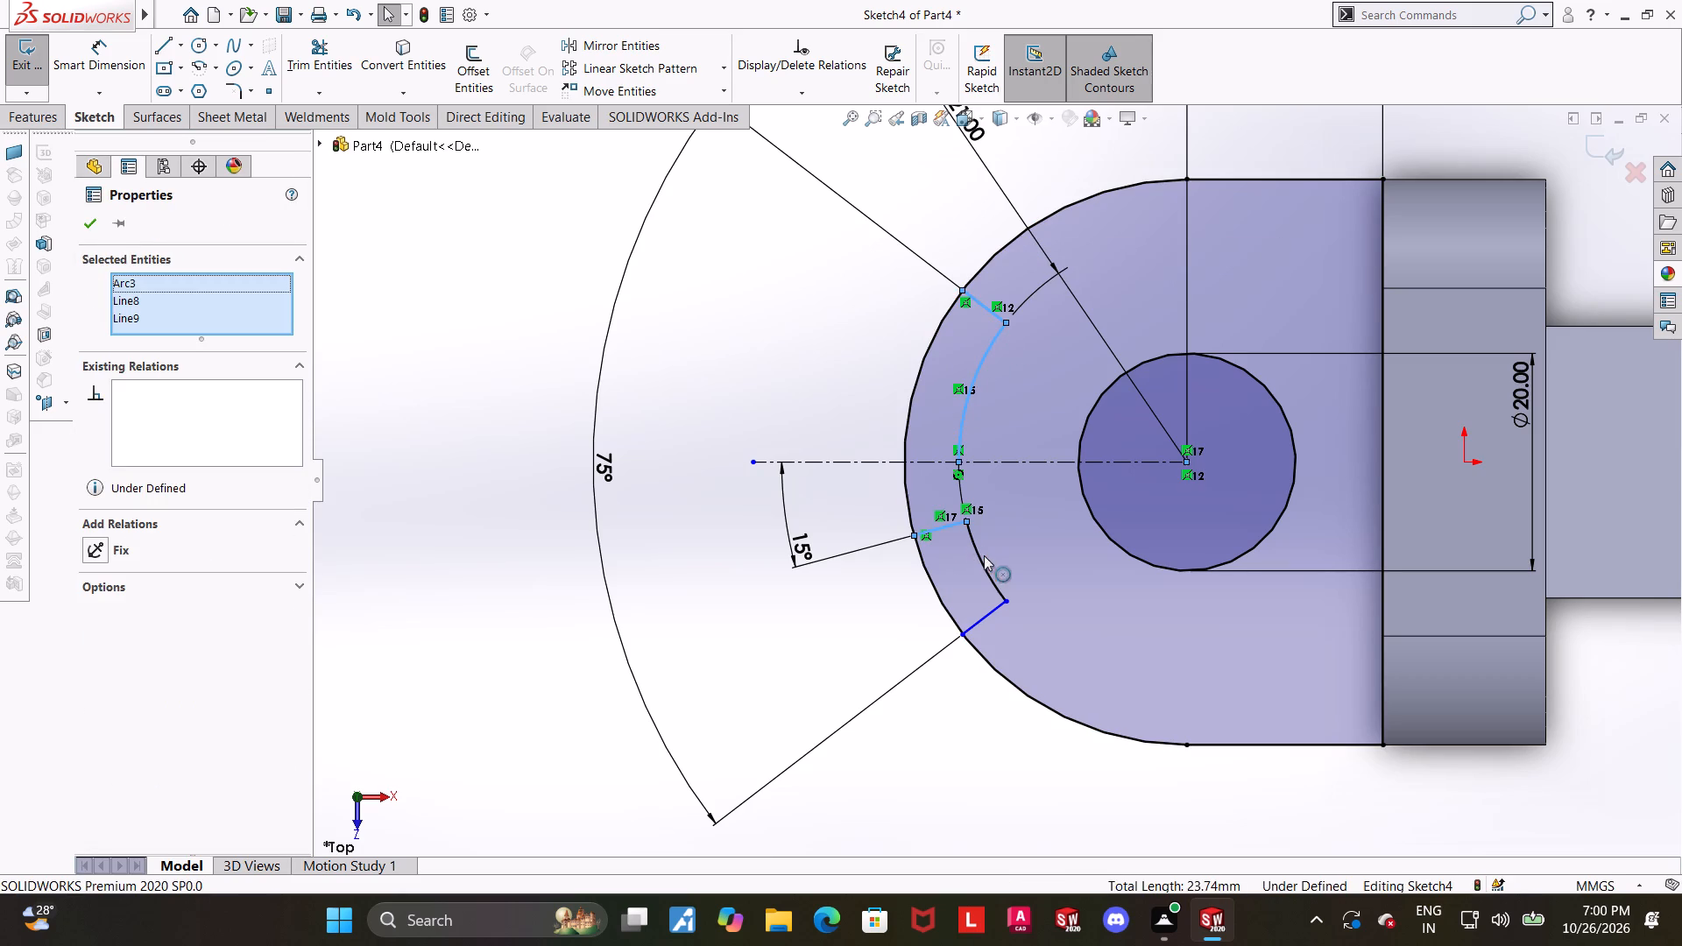
ctrl+click(980, 558)
ctrl+click(987, 620)
ctrl+right_click(986, 618)
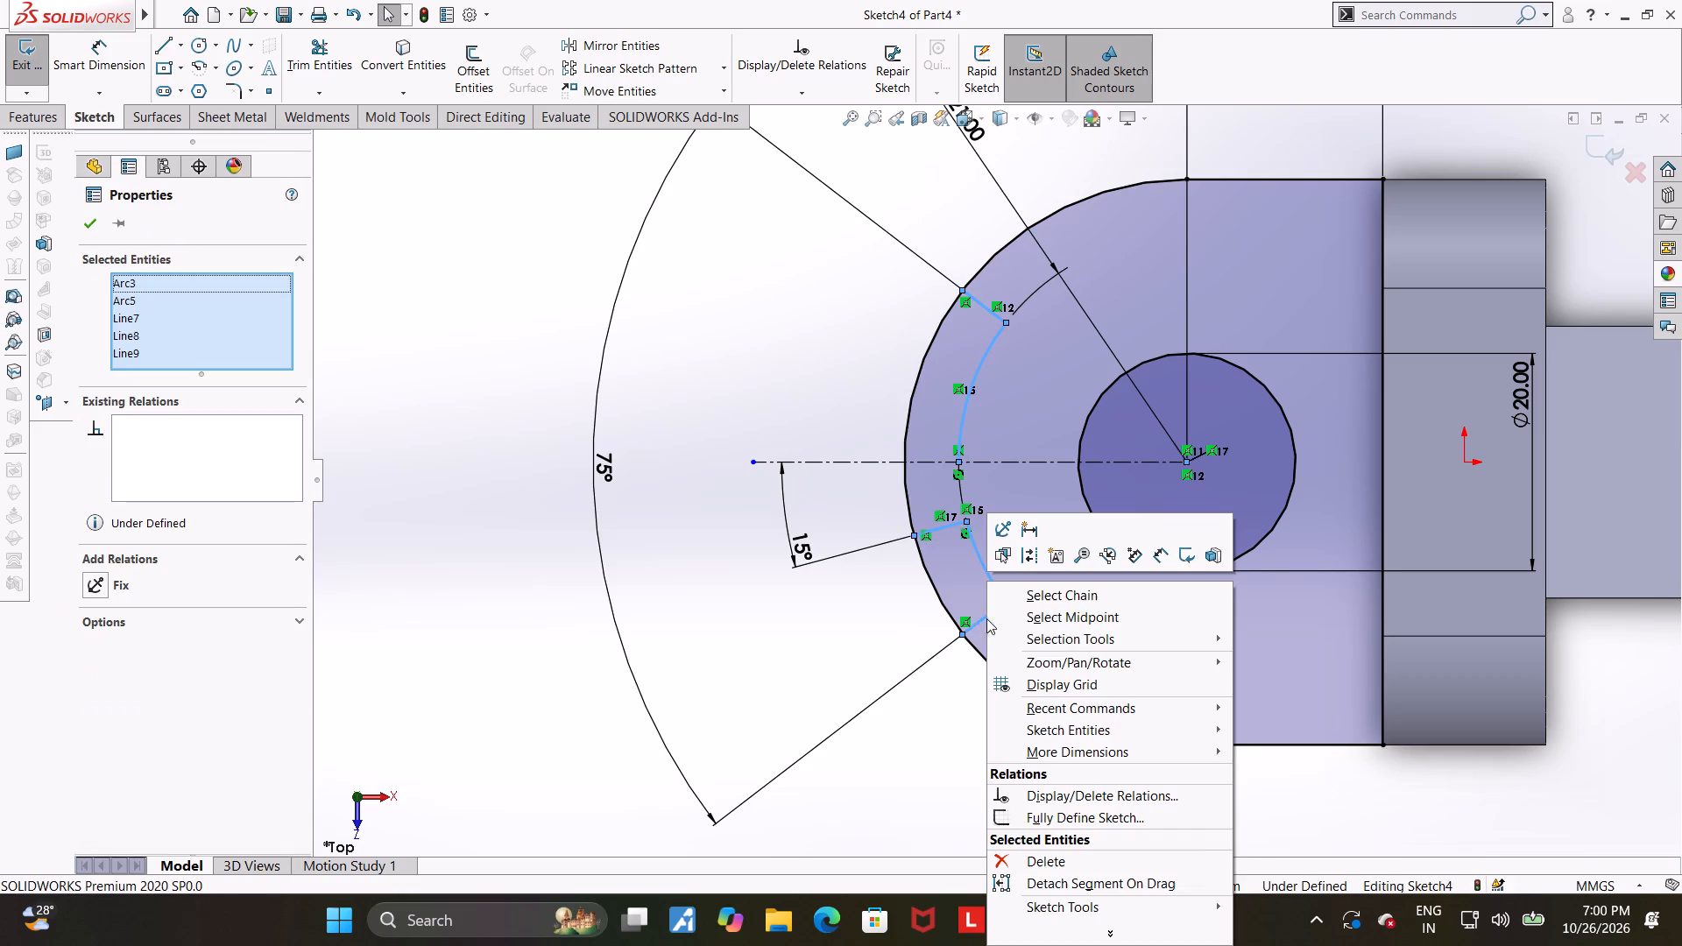
click(1026, 858)
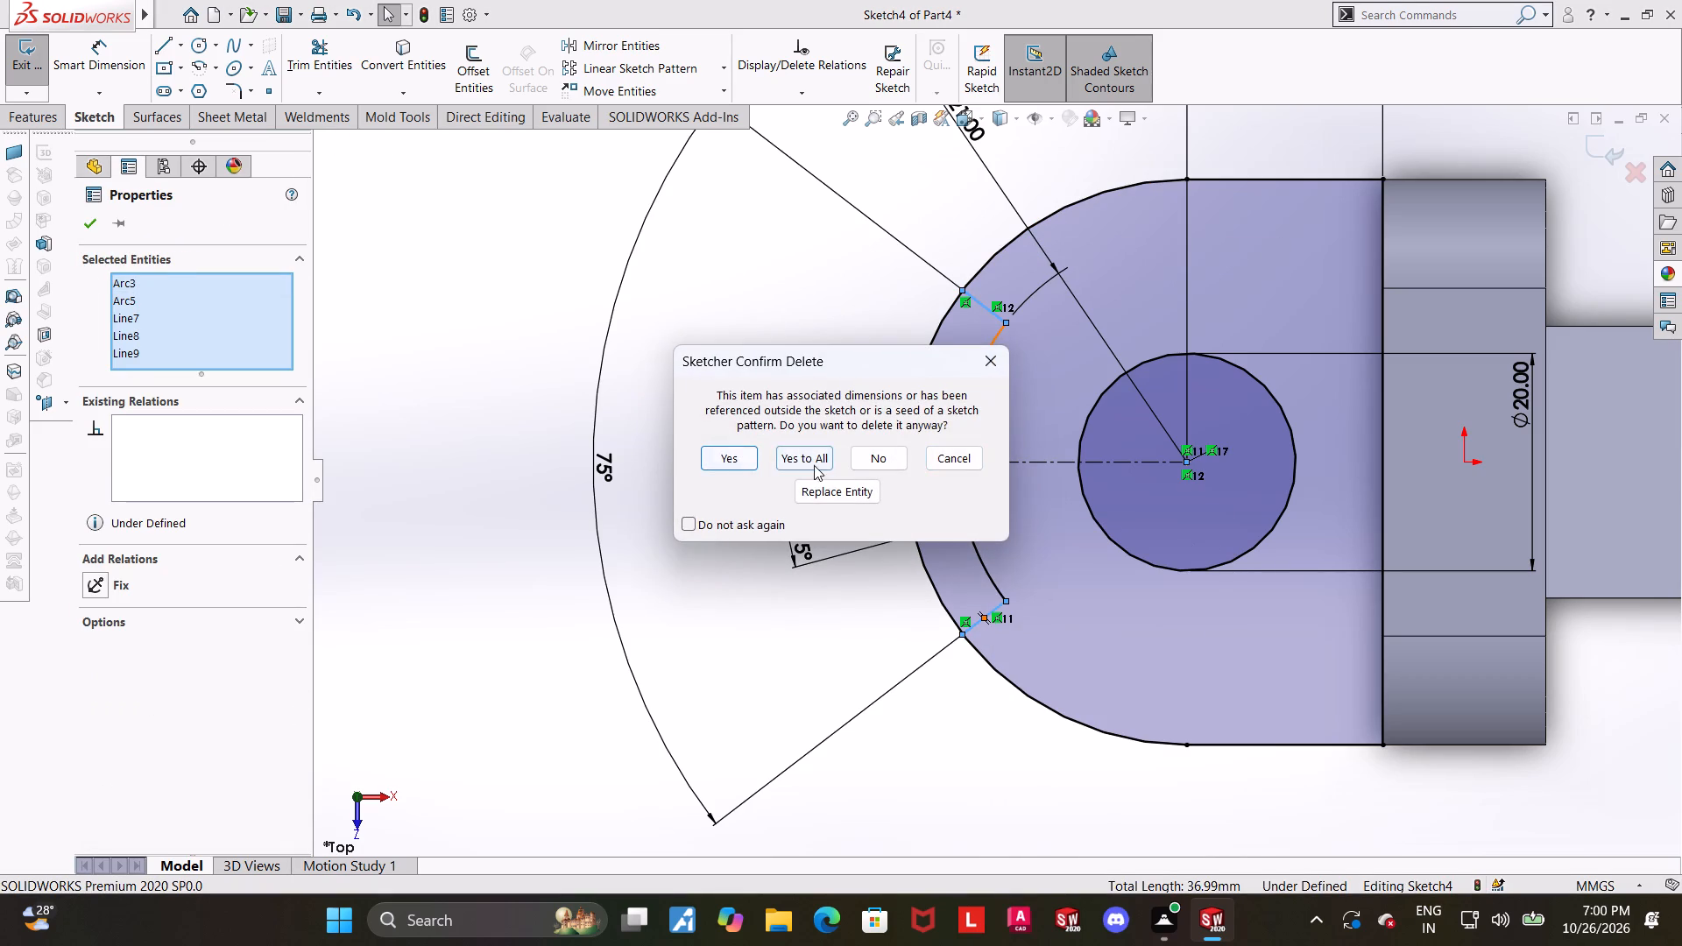
click(814, 465)
click(792, 526)
click(963, 497)
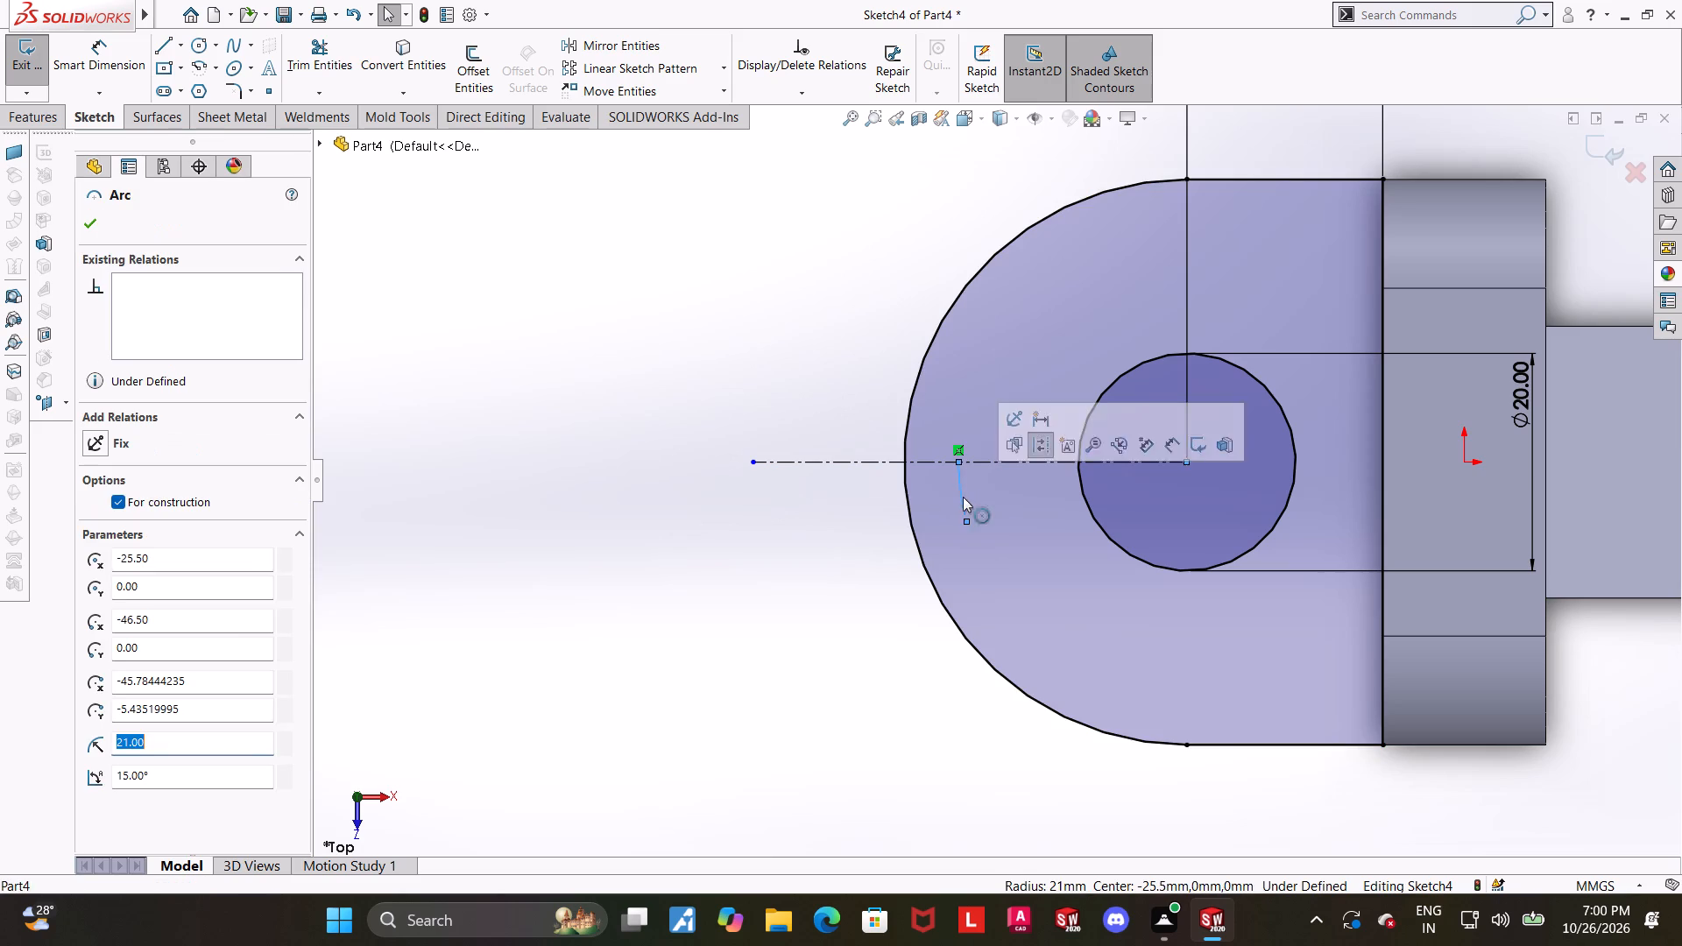
right_click(963, 497)
click(1017, 778)
key(Escape)
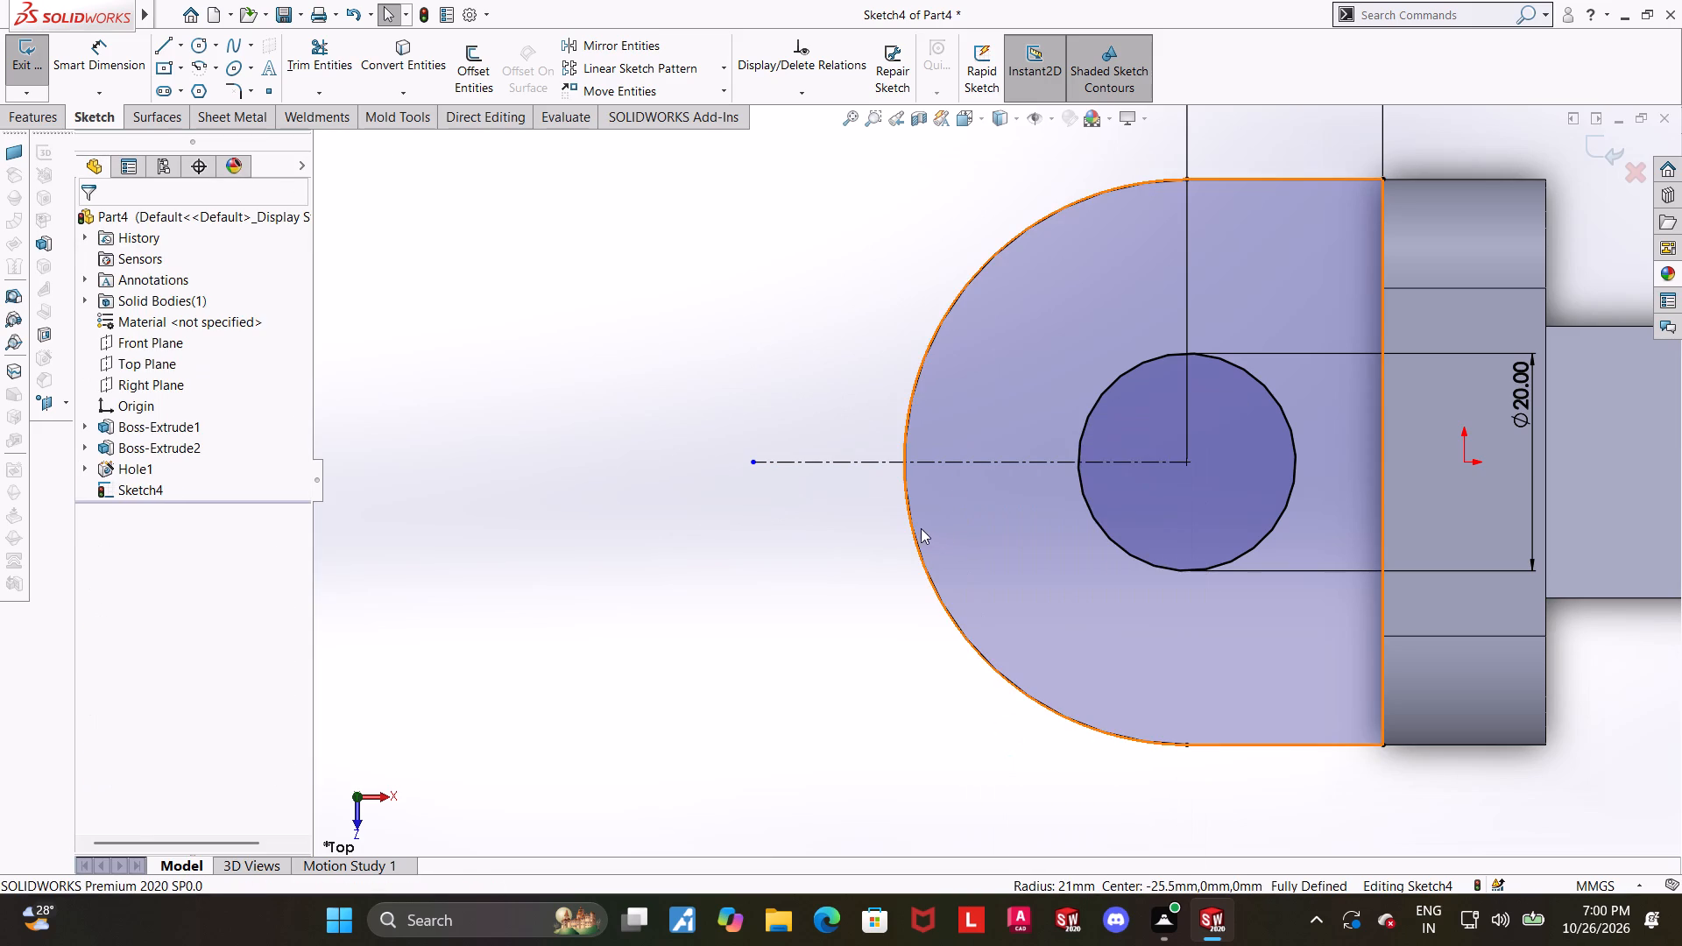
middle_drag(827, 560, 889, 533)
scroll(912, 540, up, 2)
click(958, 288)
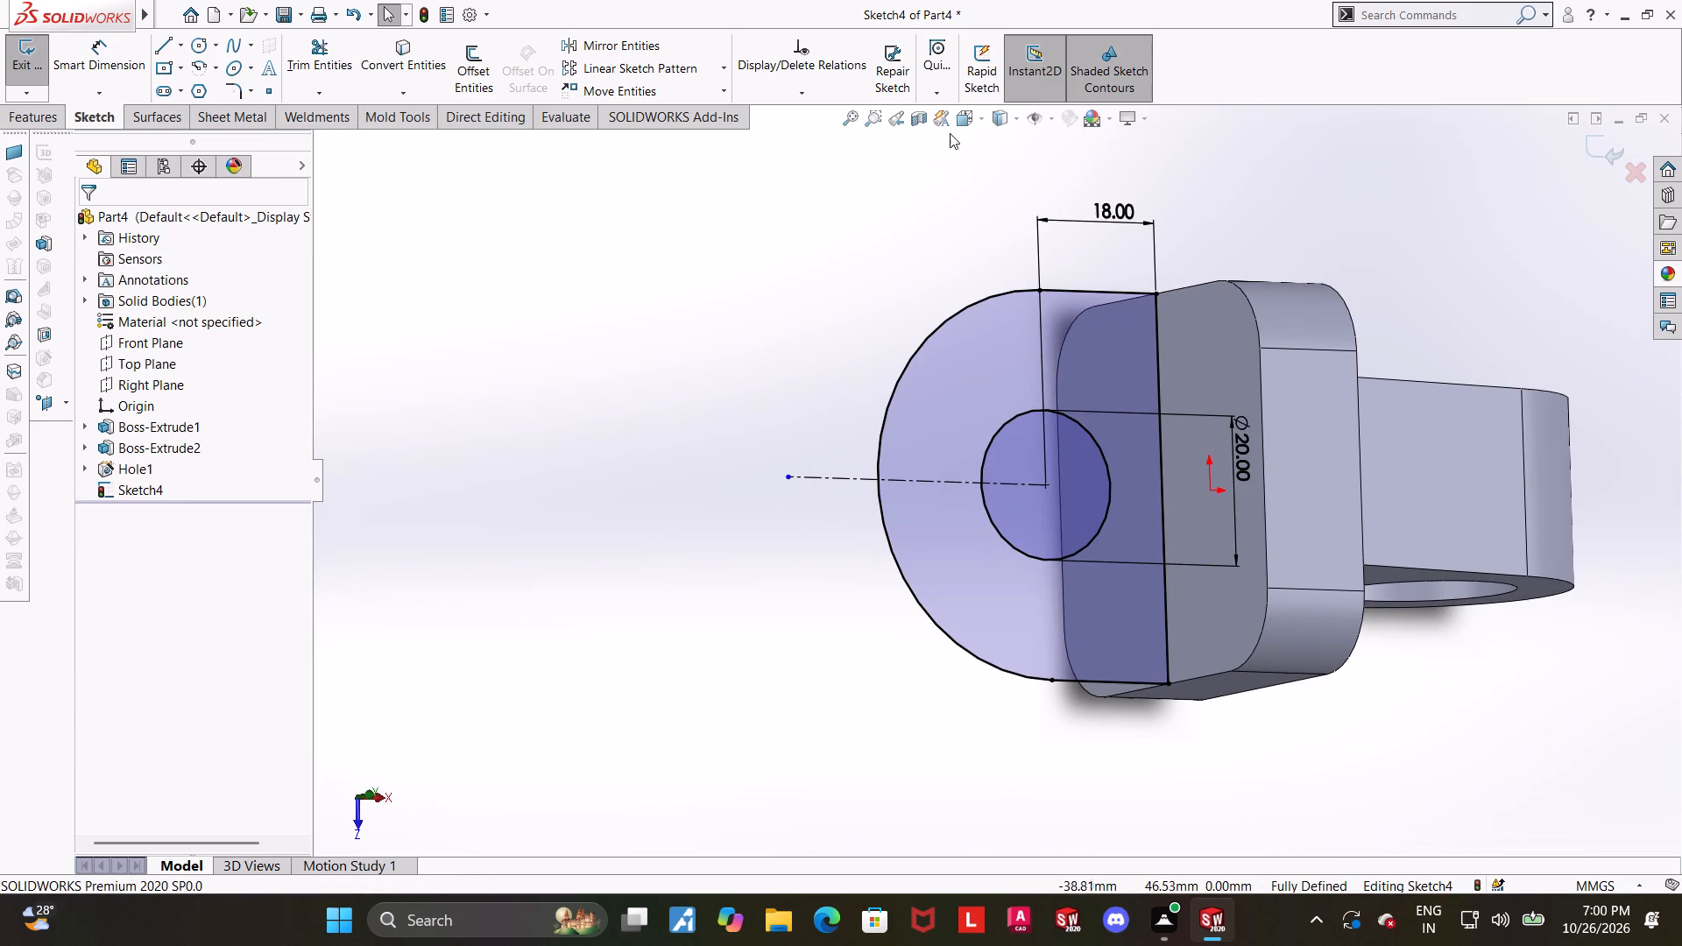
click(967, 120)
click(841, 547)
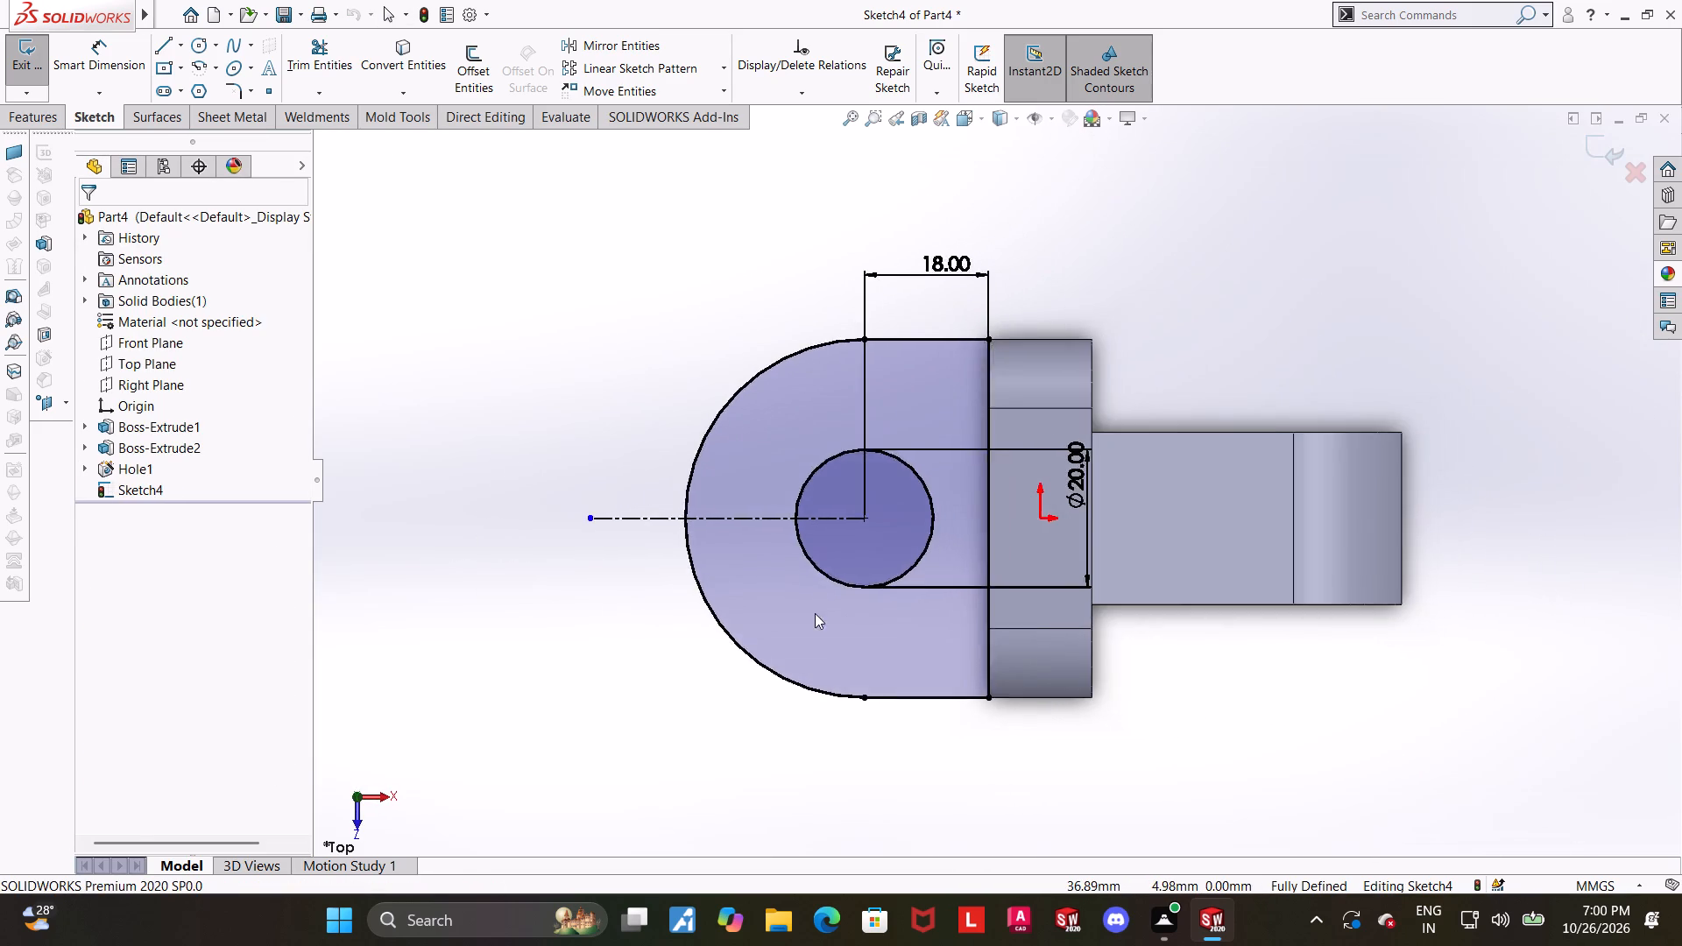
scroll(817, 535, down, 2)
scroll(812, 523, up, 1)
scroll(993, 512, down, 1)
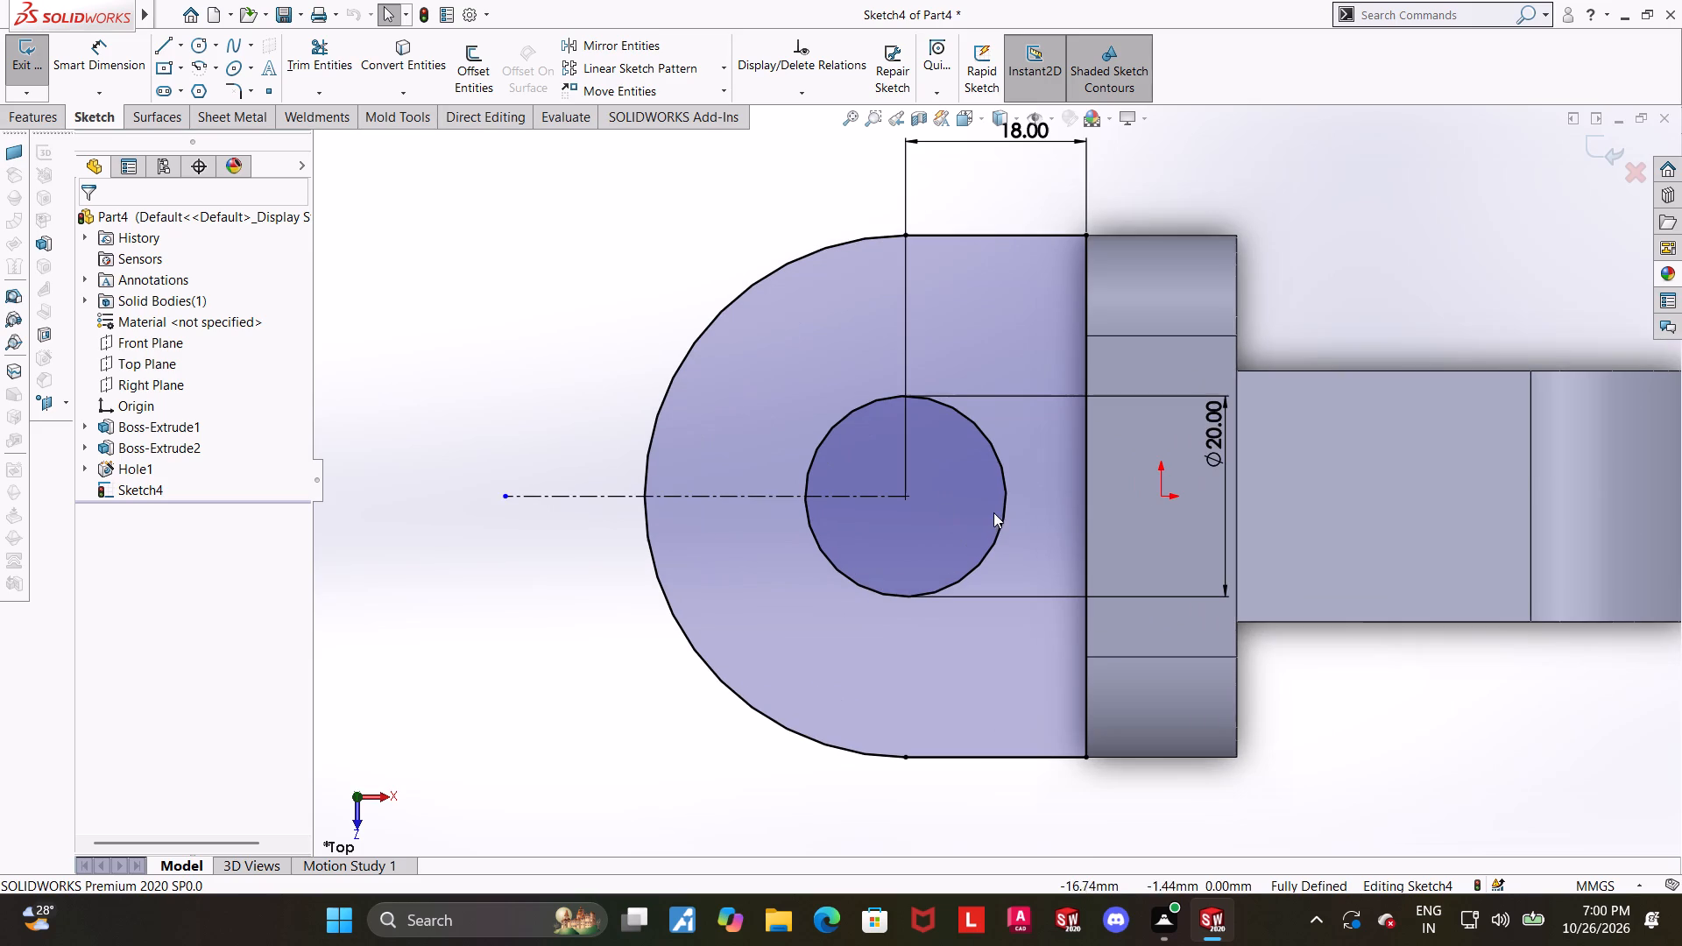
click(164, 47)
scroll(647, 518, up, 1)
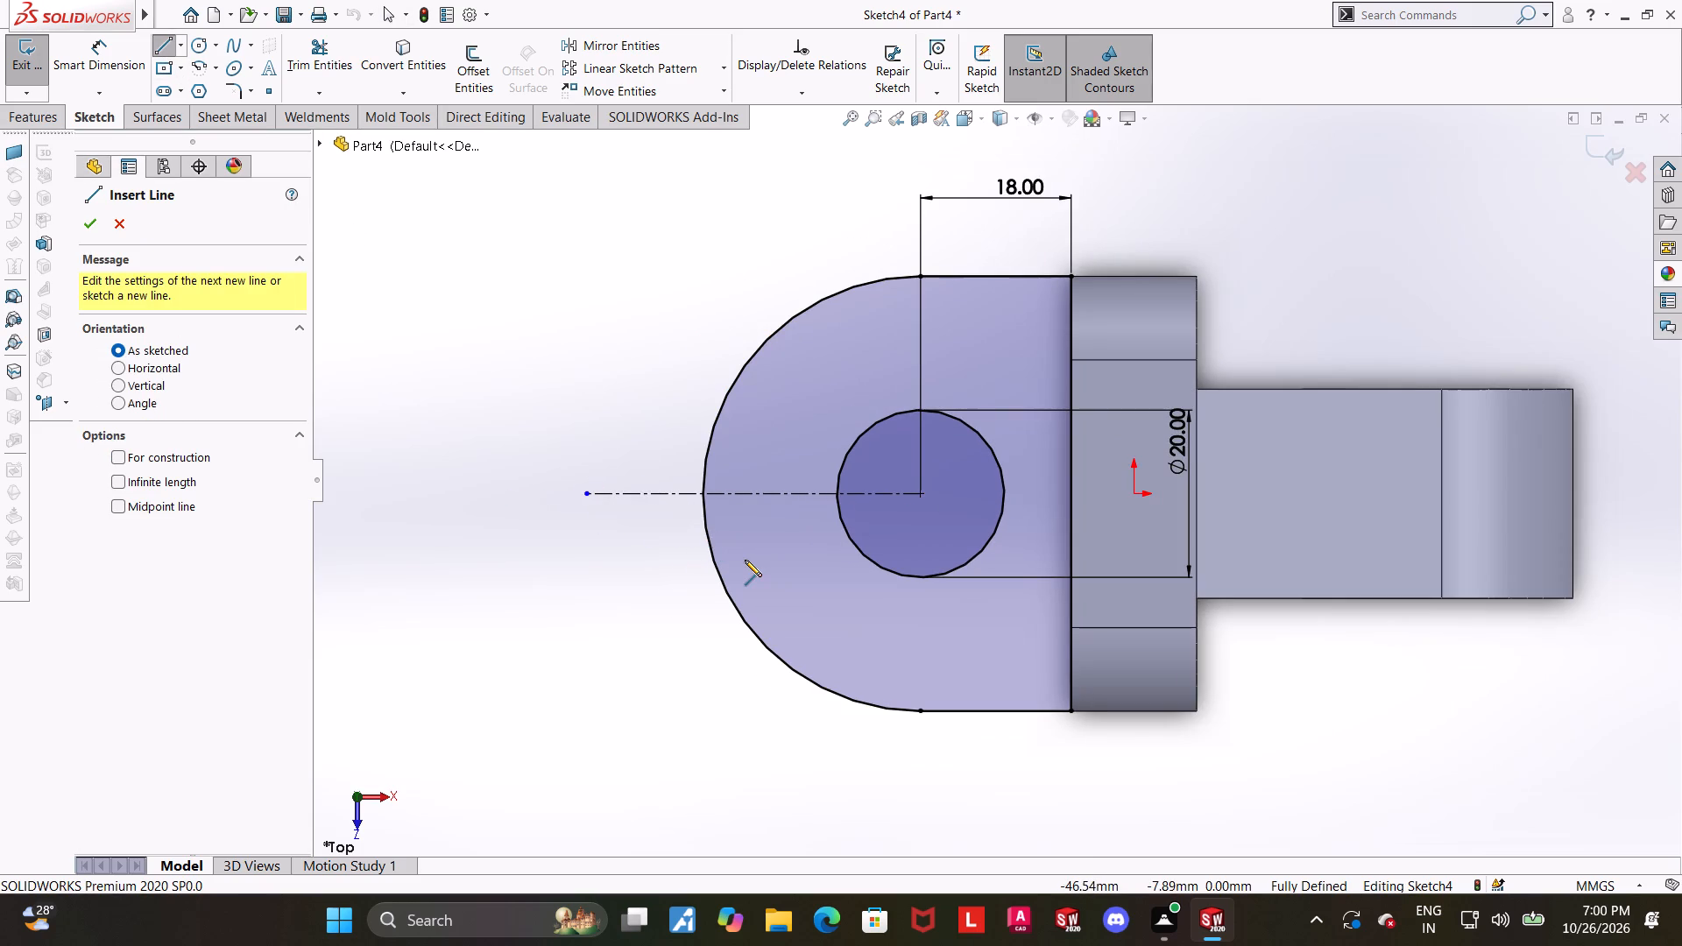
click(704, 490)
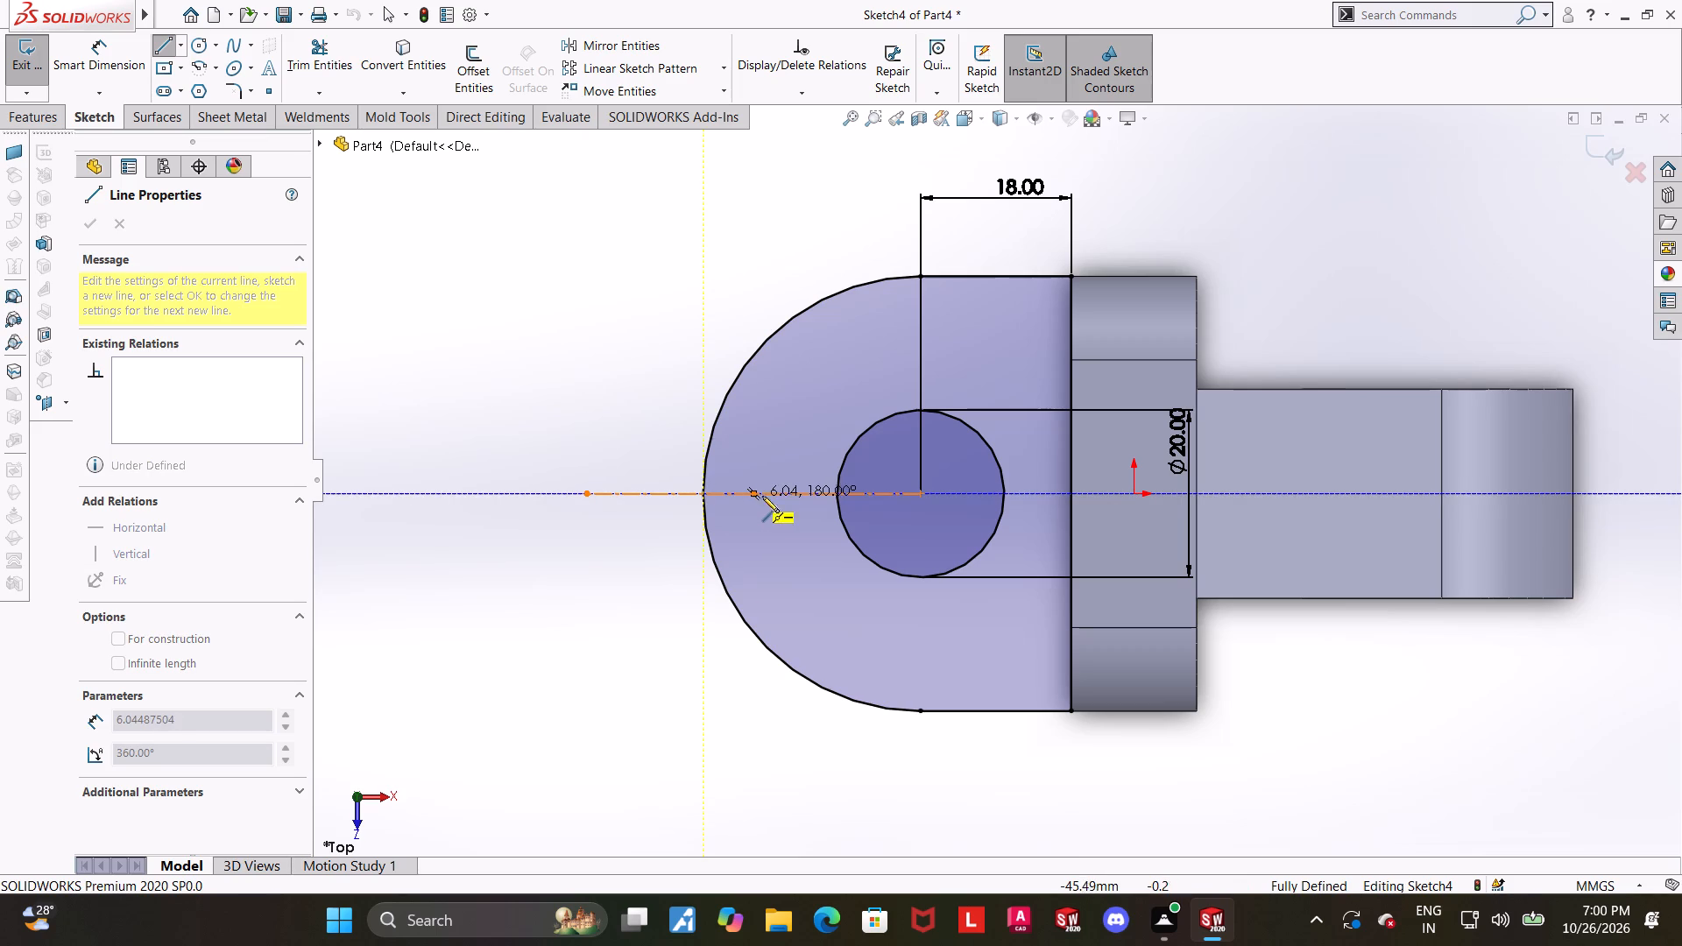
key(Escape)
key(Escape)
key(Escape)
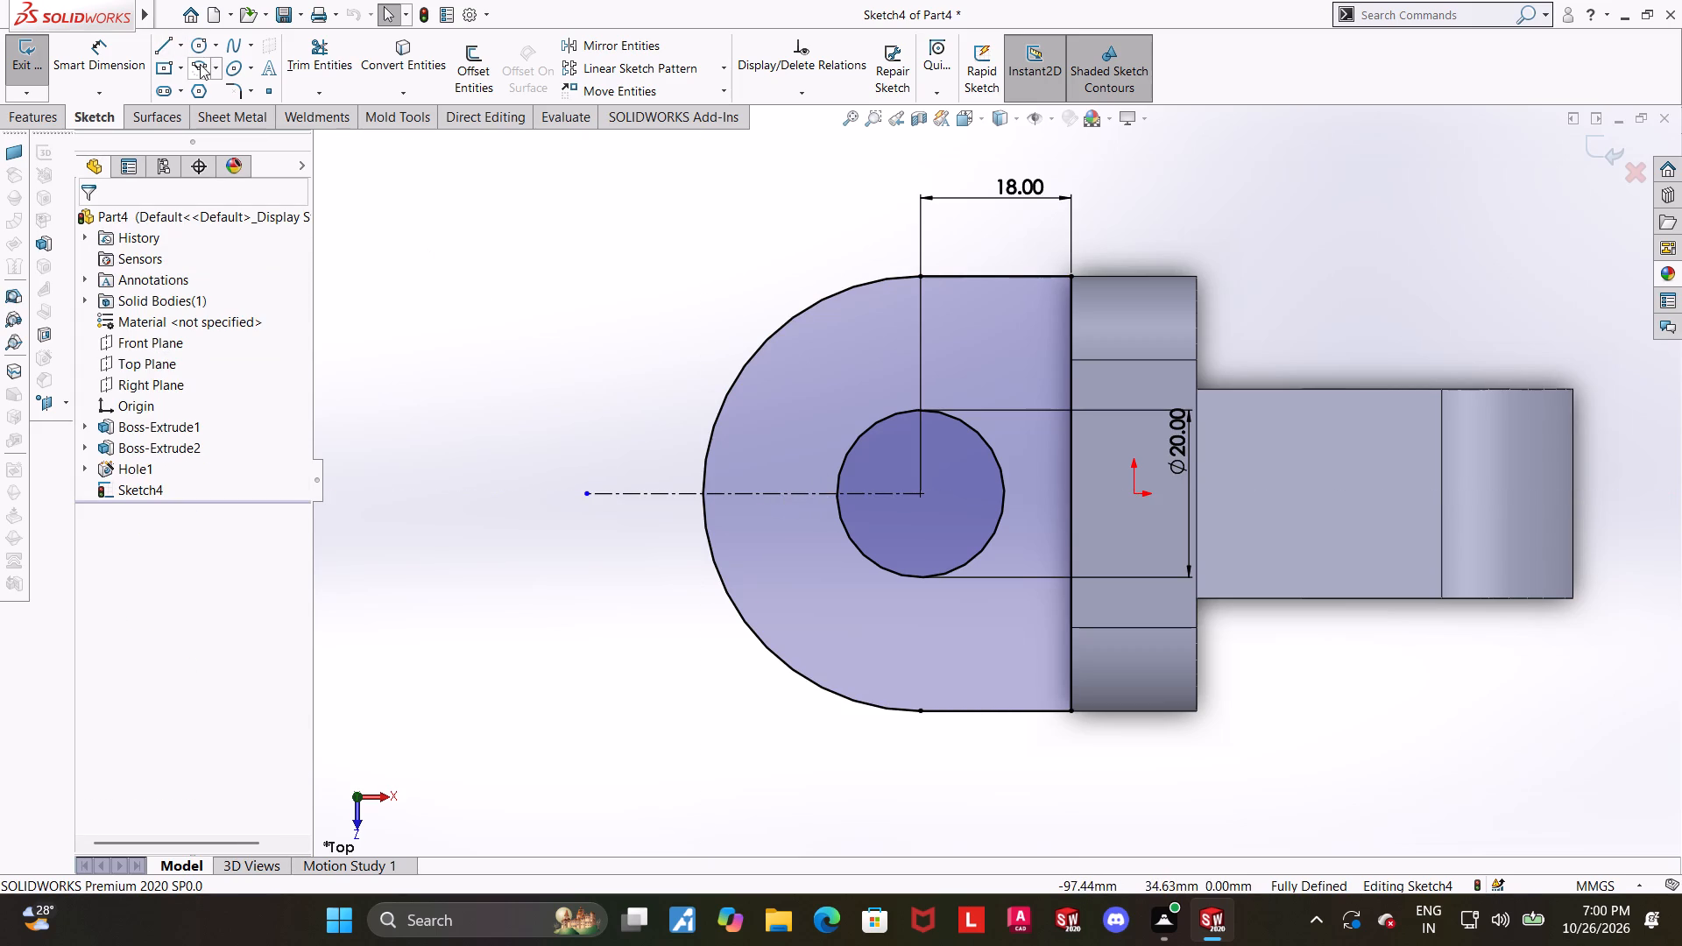
Sketch a centerpoint arc of about 110° around the hole's center, between the hole and the lug's rounded edge.
click(198, 72)
click(919, 495)
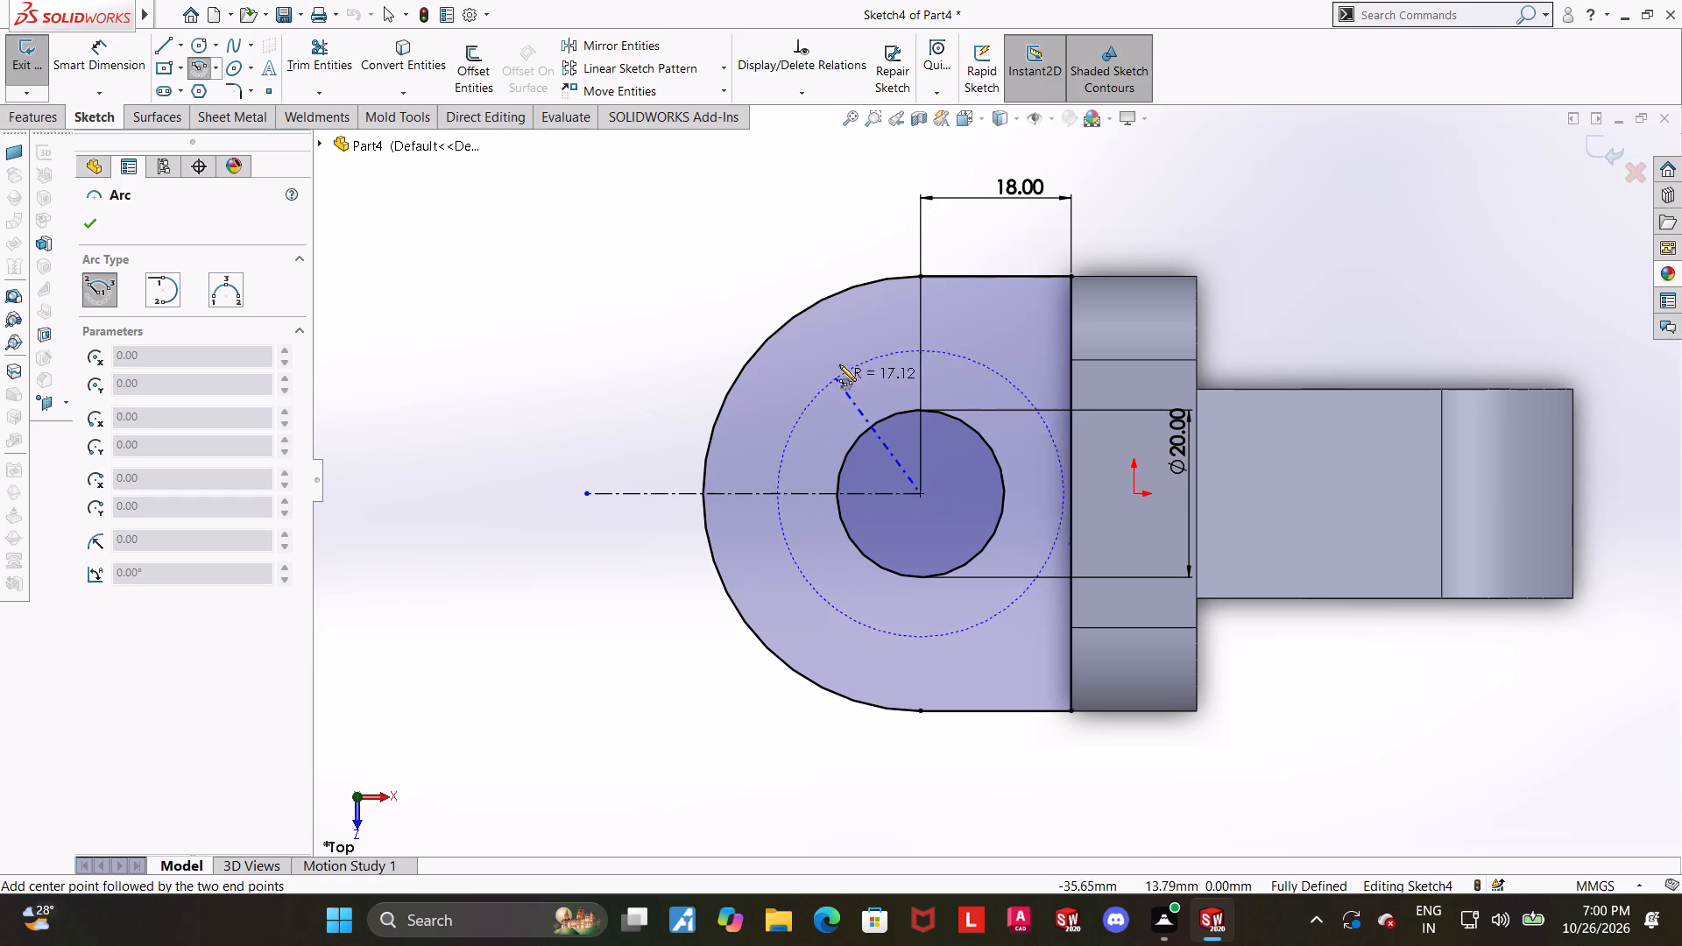
click(840, 358)
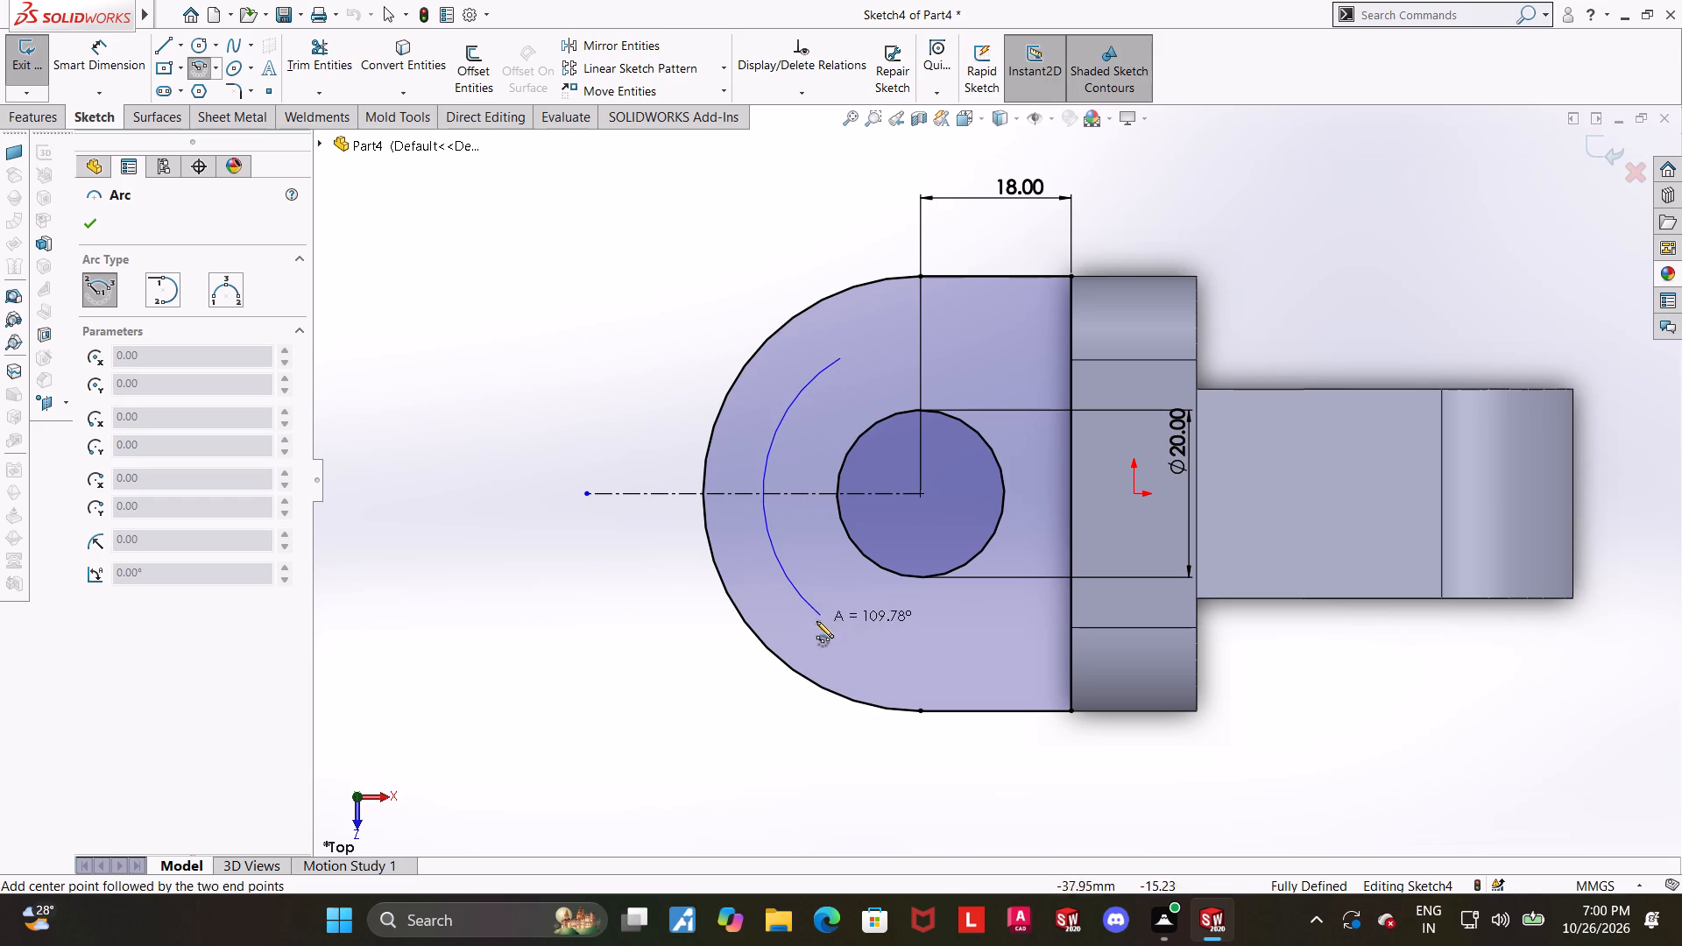
click(817, 621)
key(Escape)
key(Escape)
Dimension the new arc's radius as 21 mm.
click(82, 65)
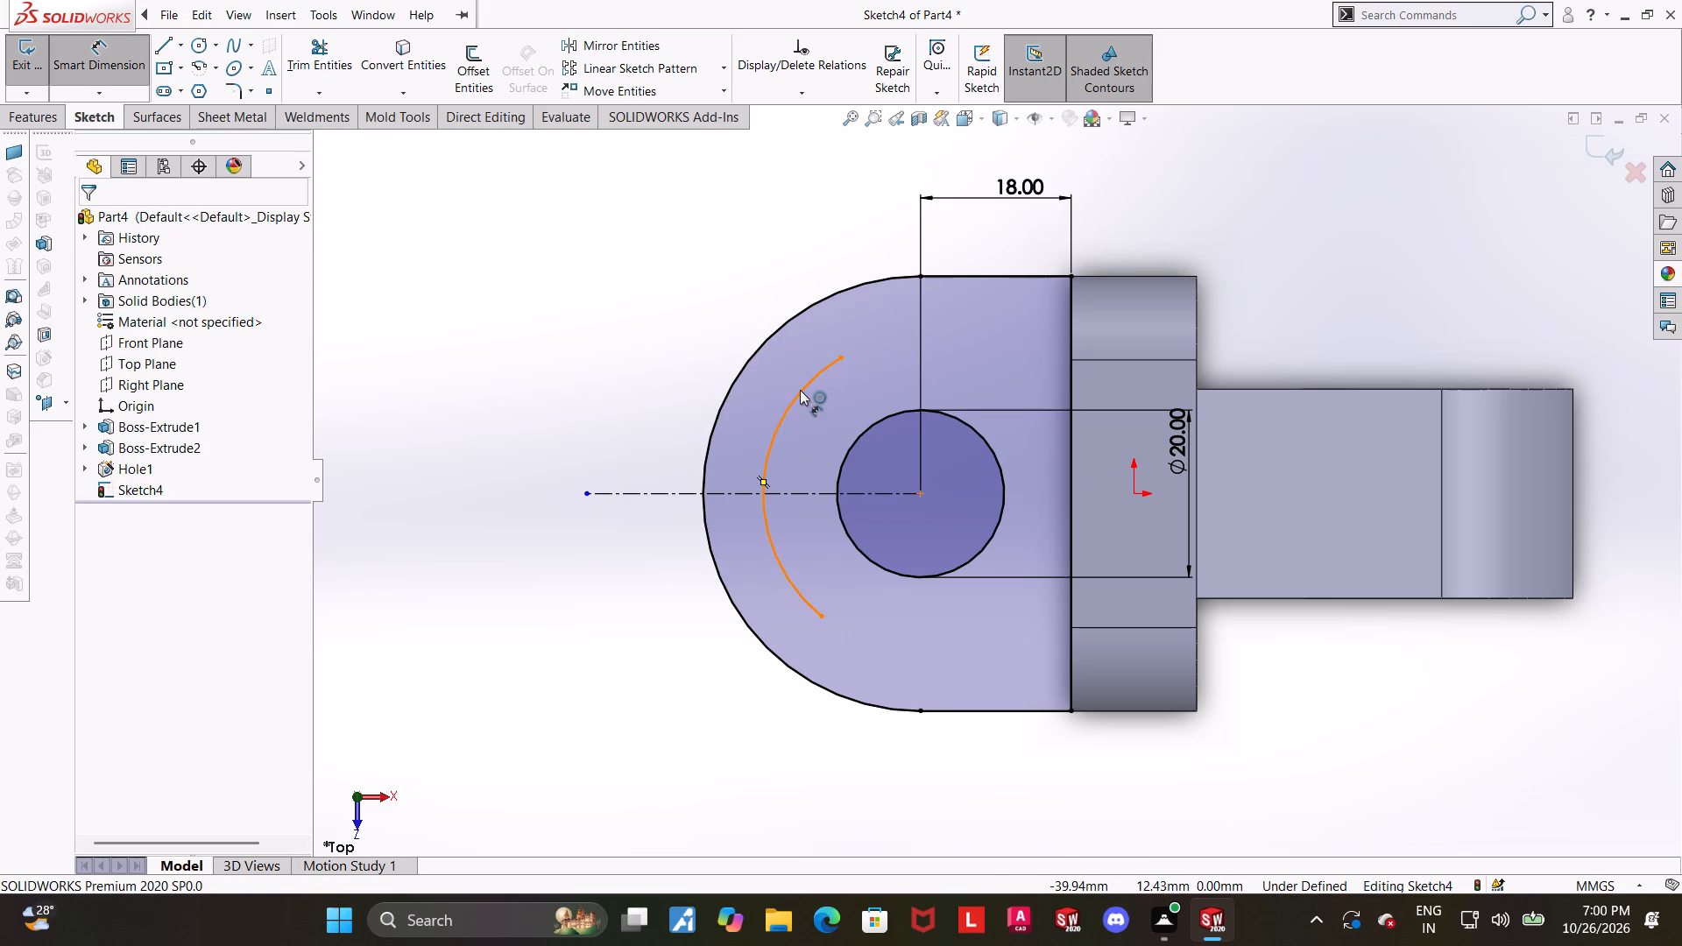
click(800, 390)
click(838, 413)
text(21)
key(Return)
key(Escape)
key(Escape)
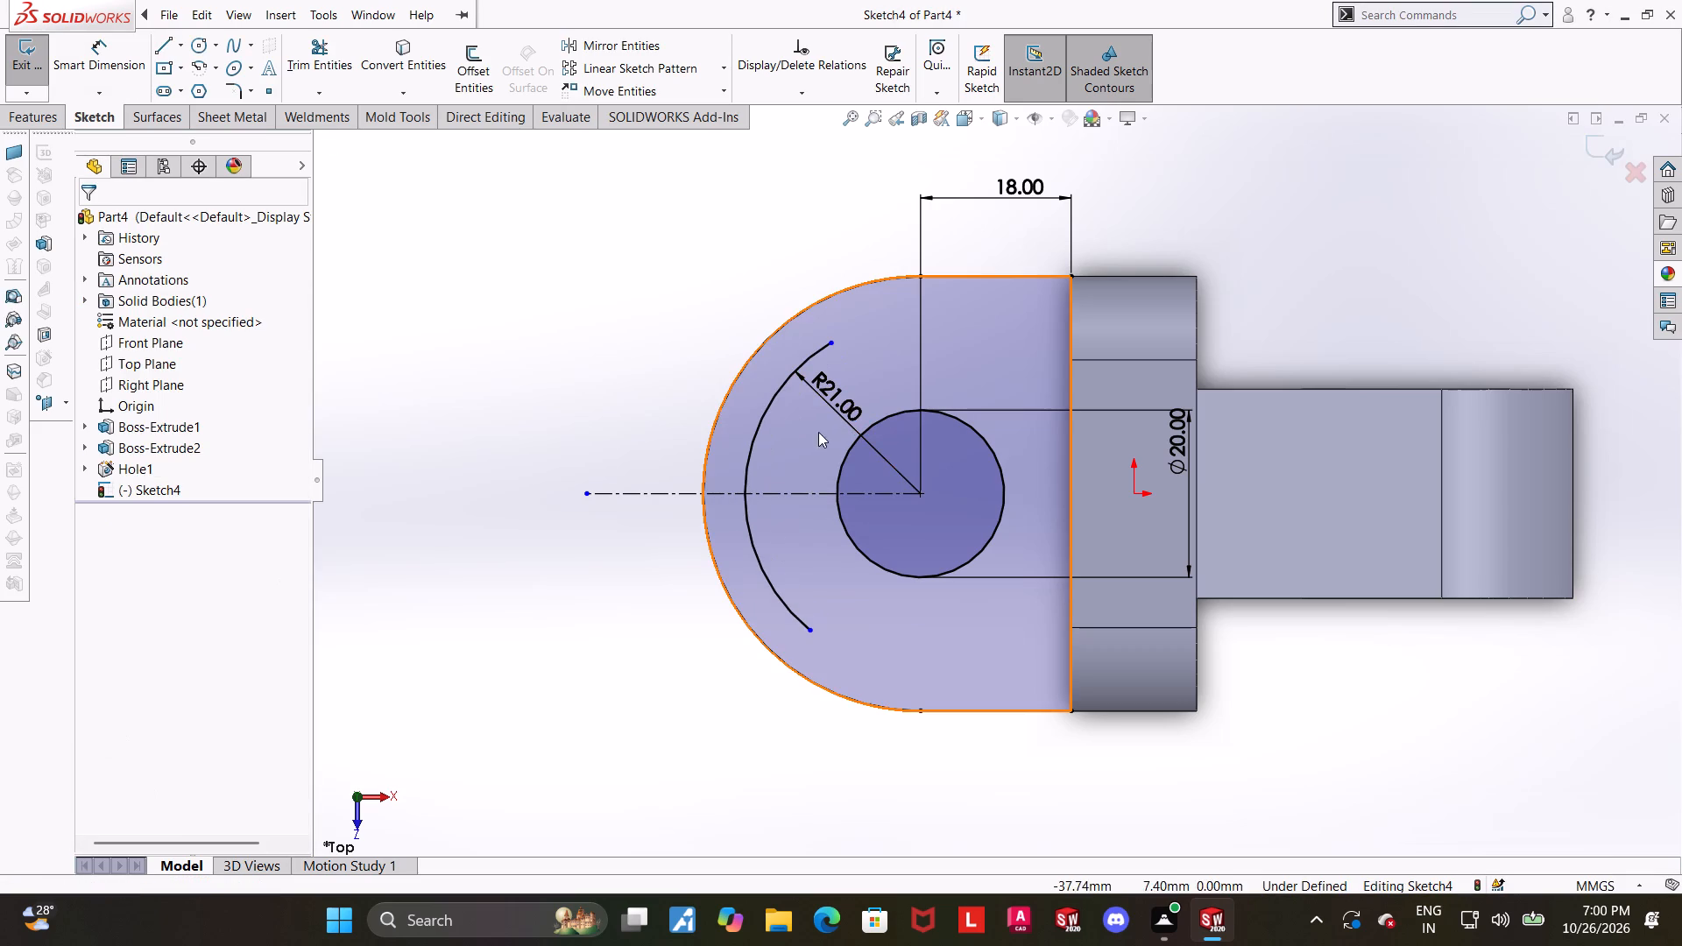
Sketch a 5 mm horizontal line along the centerline from the 21 mm arc to the lug's rounded edge.
click(156, 45)
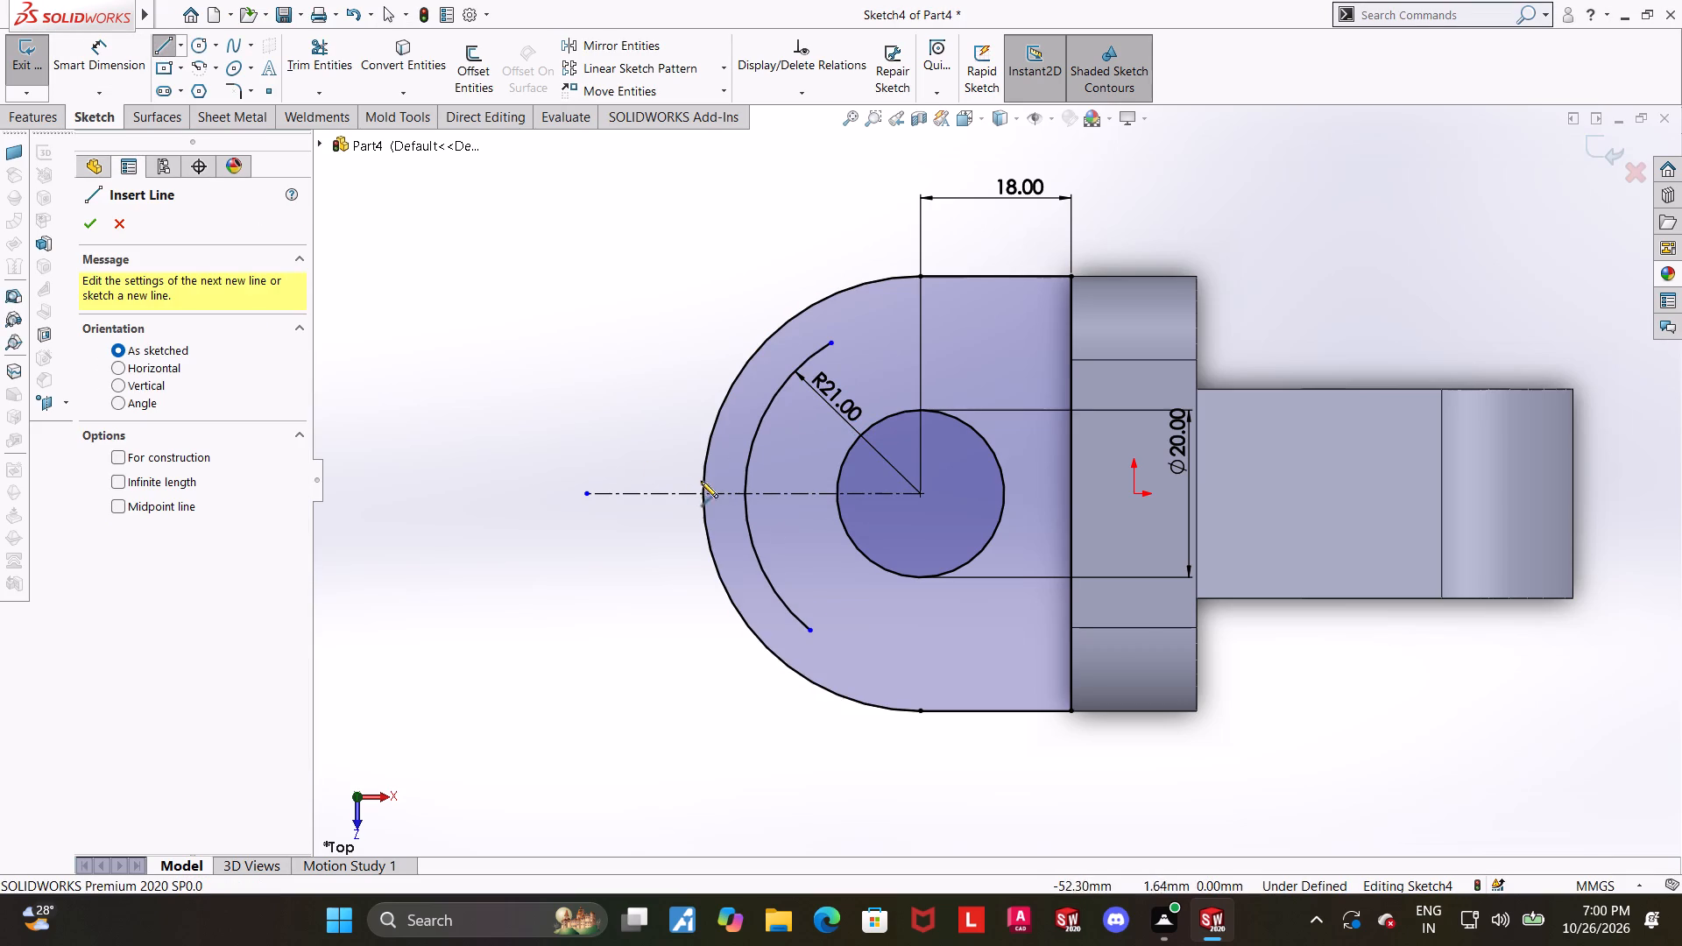
scroll(742, 490, down, 1)
click(756, 494)
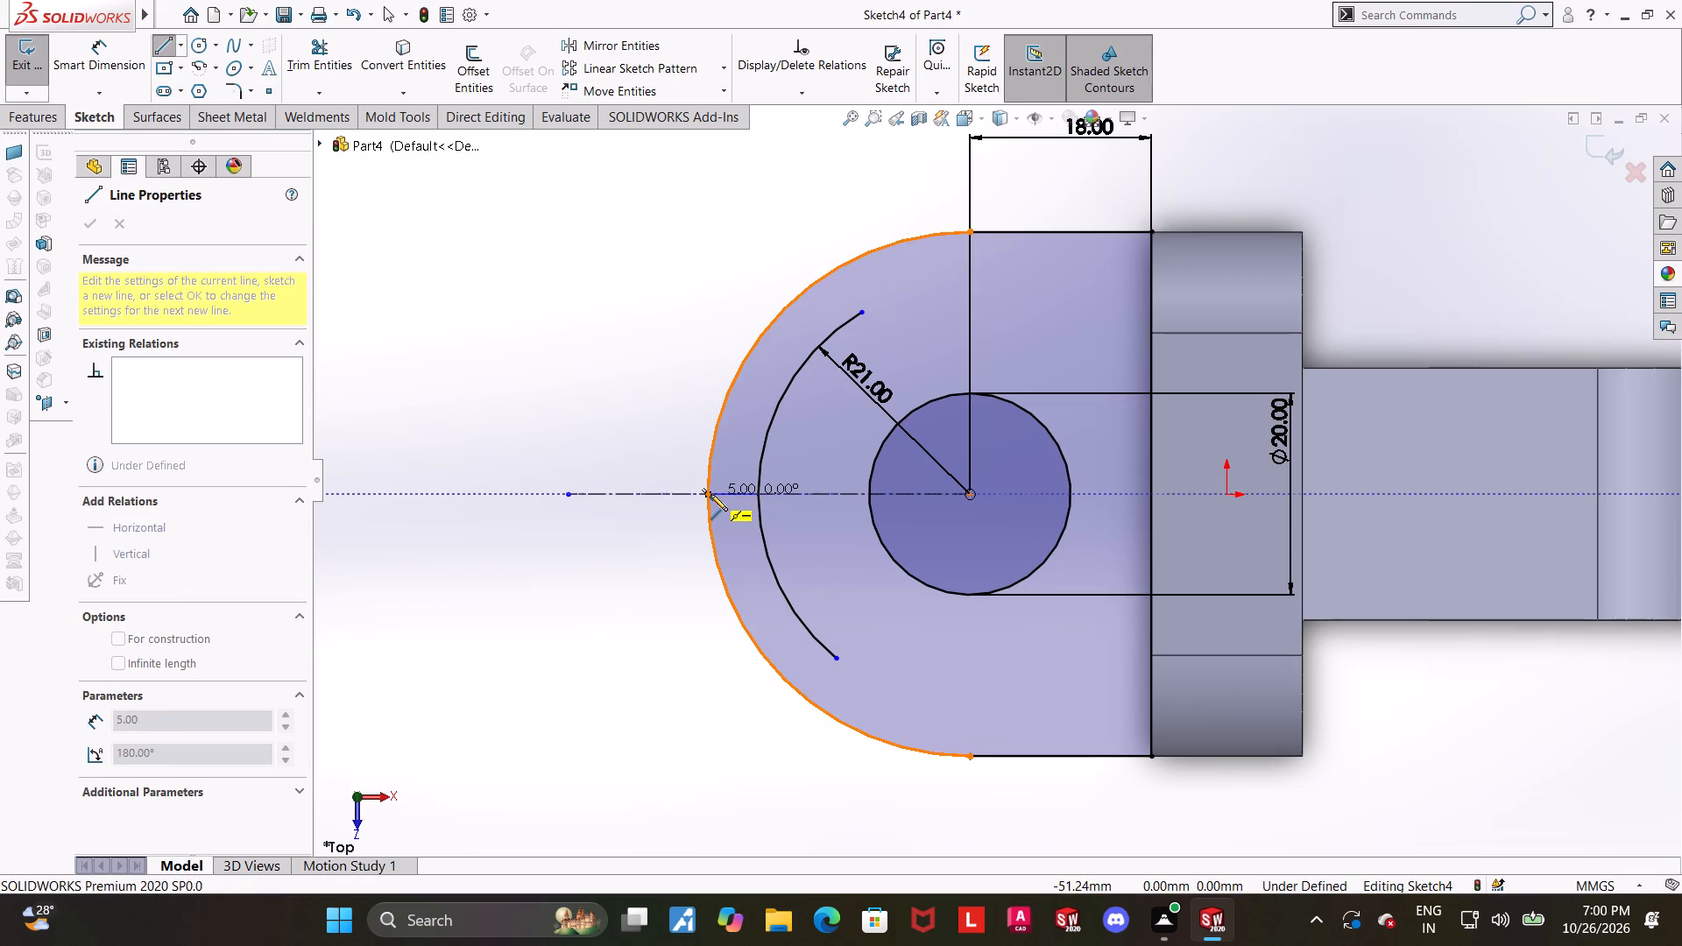
click(710, 494)
key(Escape)
key(Escape)
key(Escape)
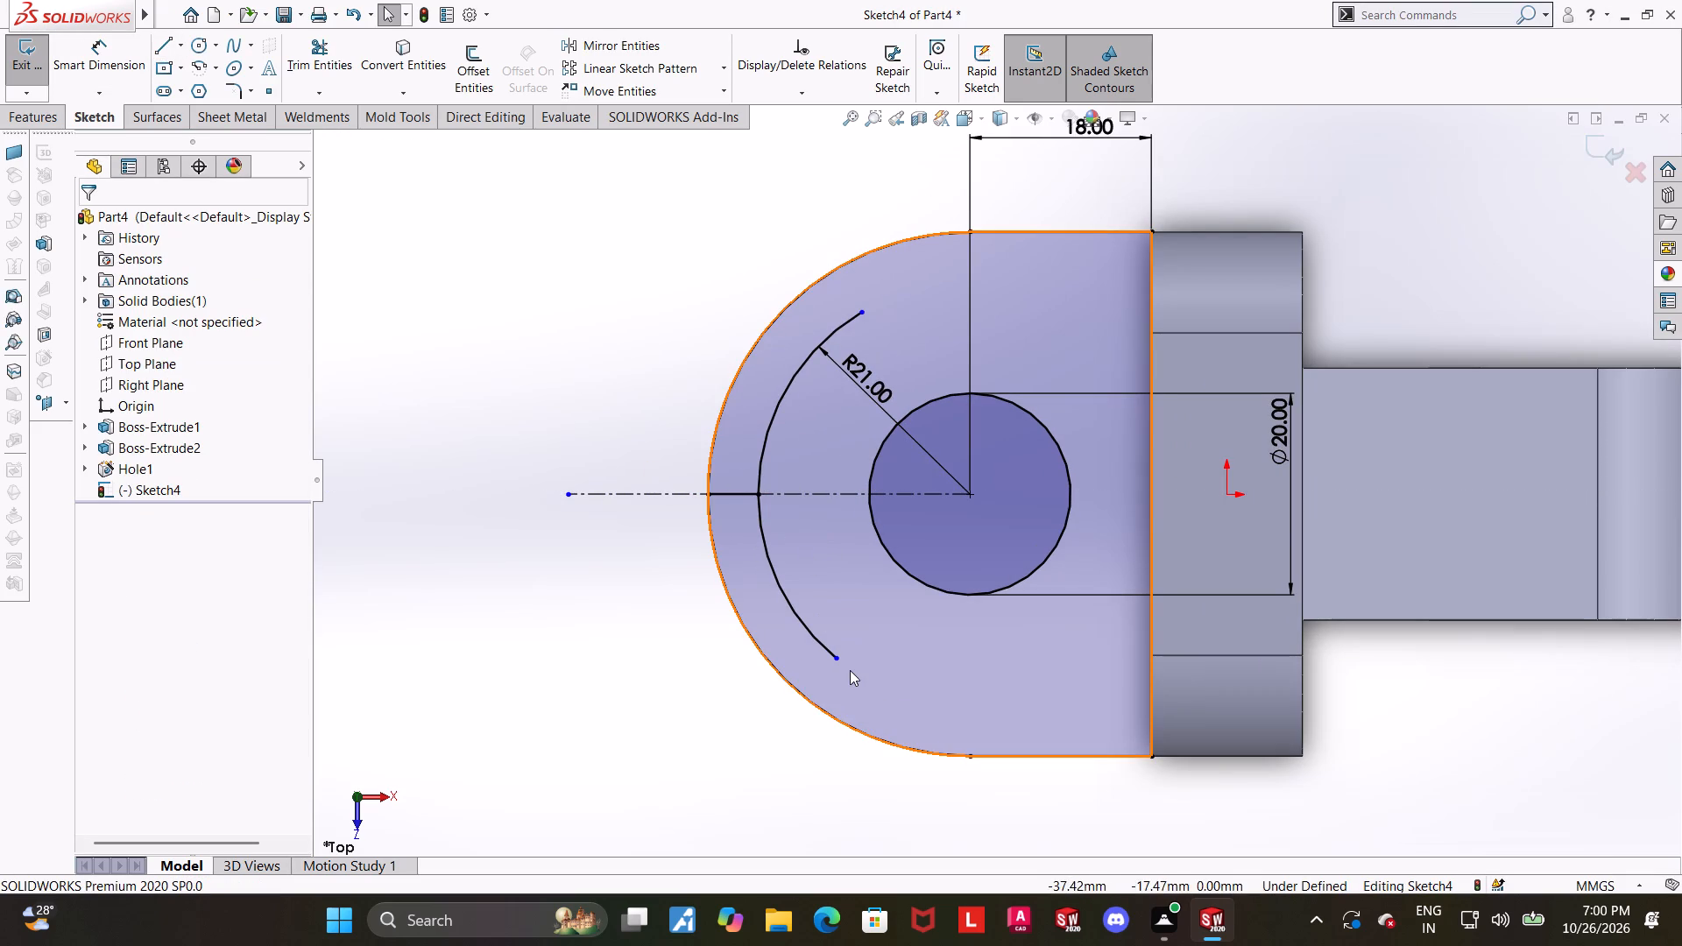
Shorten the 21 mm arc by moving its lower endpoint to about 7.5 mm below the centerline.
drag(839, 660, 773, 548)
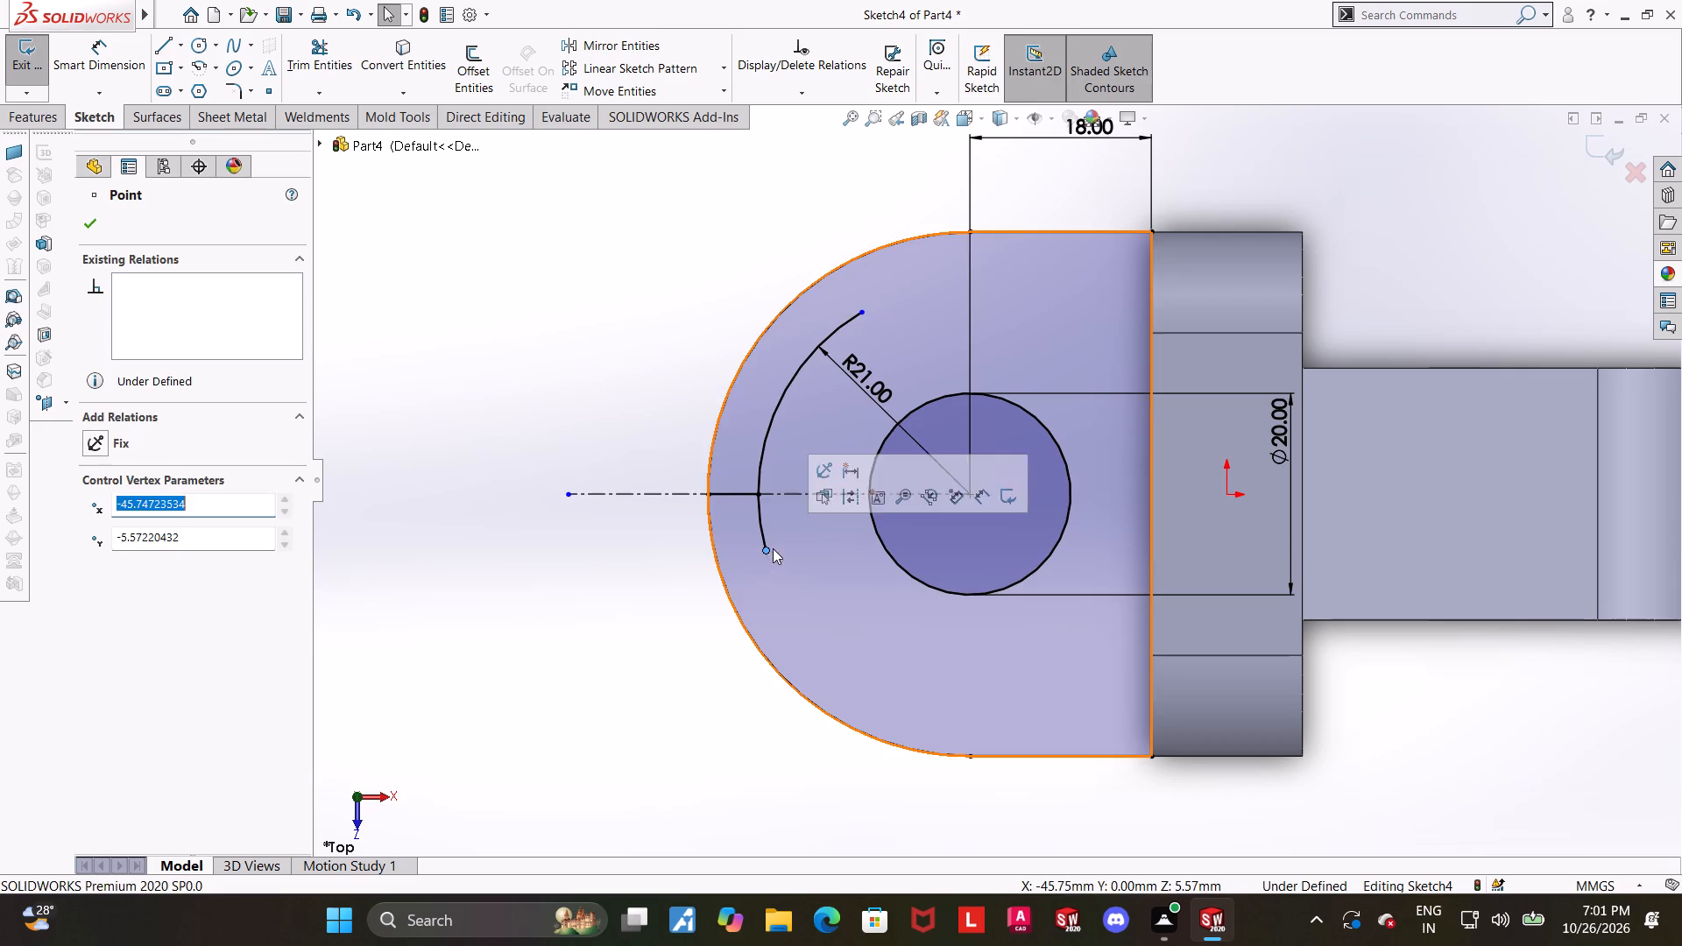
key(Escape)
key(Escape)
drag(769, 550, 781, 566)
key(Escape)
key(Escape)
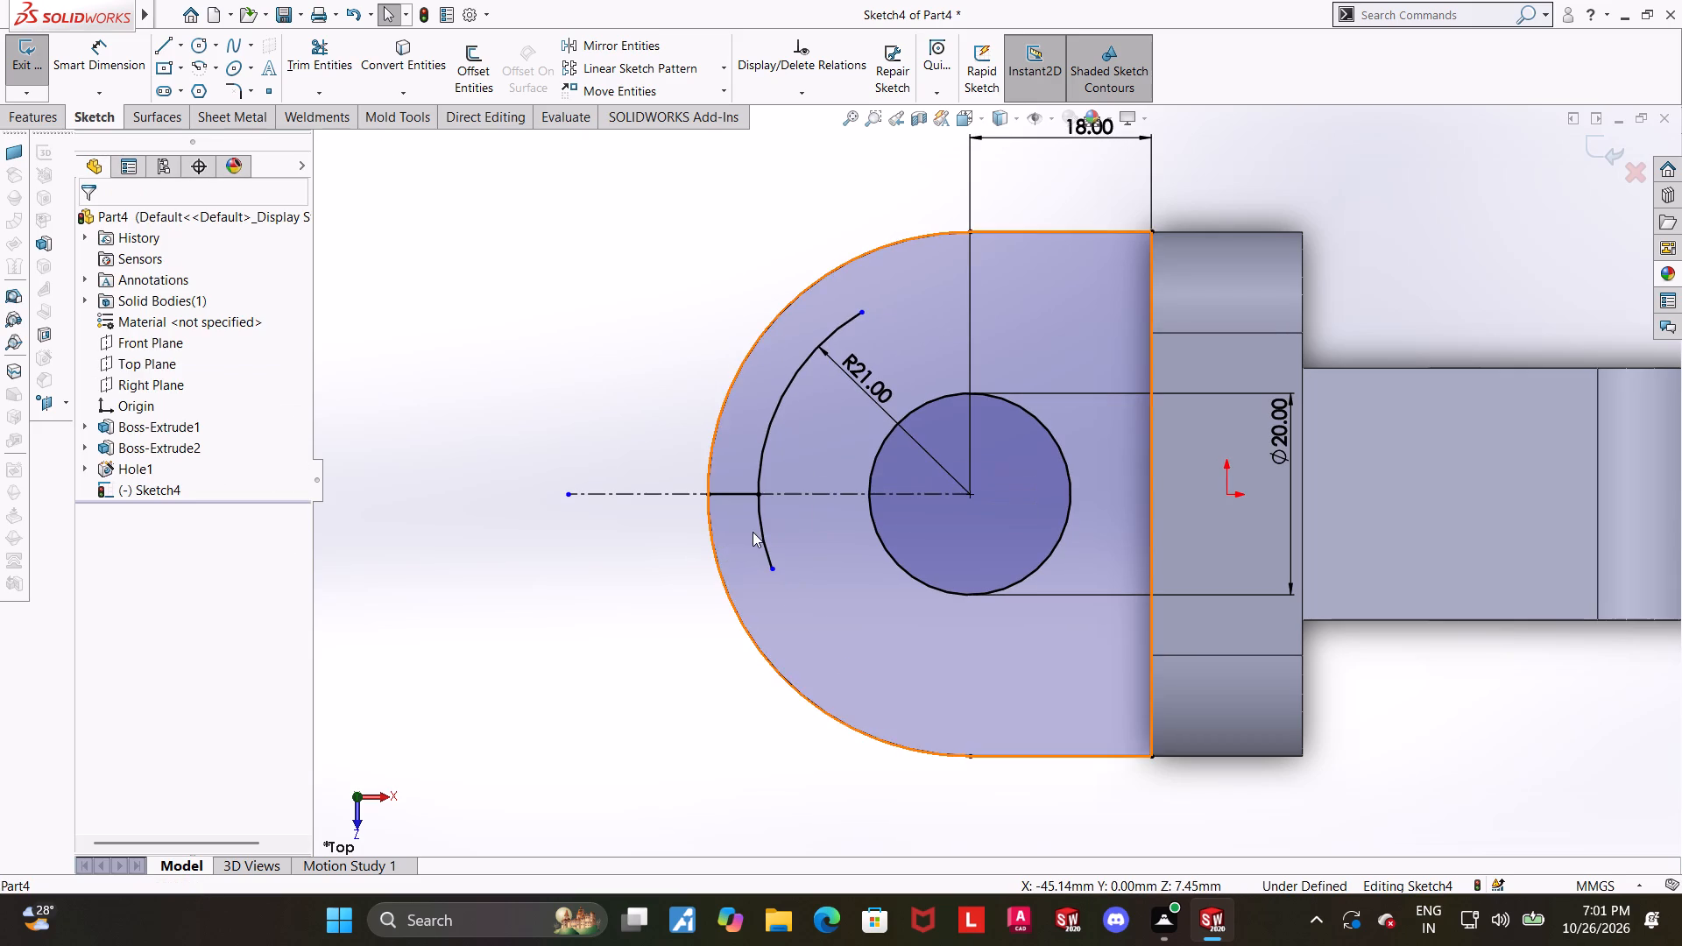
Sketch a 5 mm radial line from each end of the 21 mm arc to the lug's rounded edge.
click(159, 48)
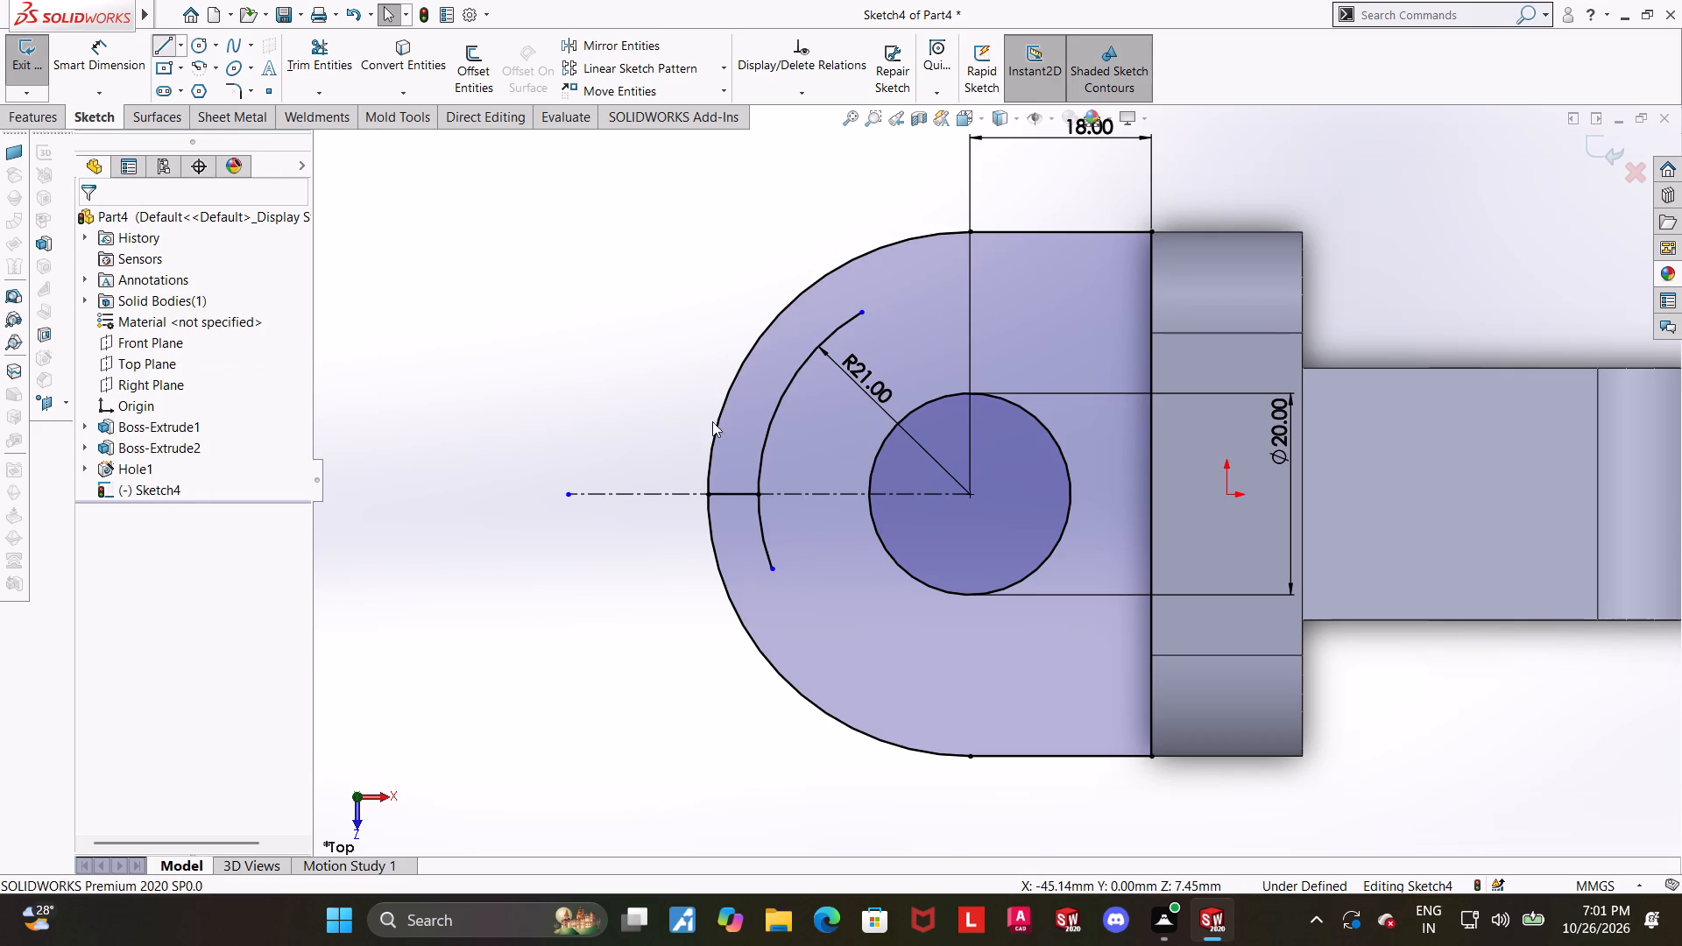
click(773, 573)
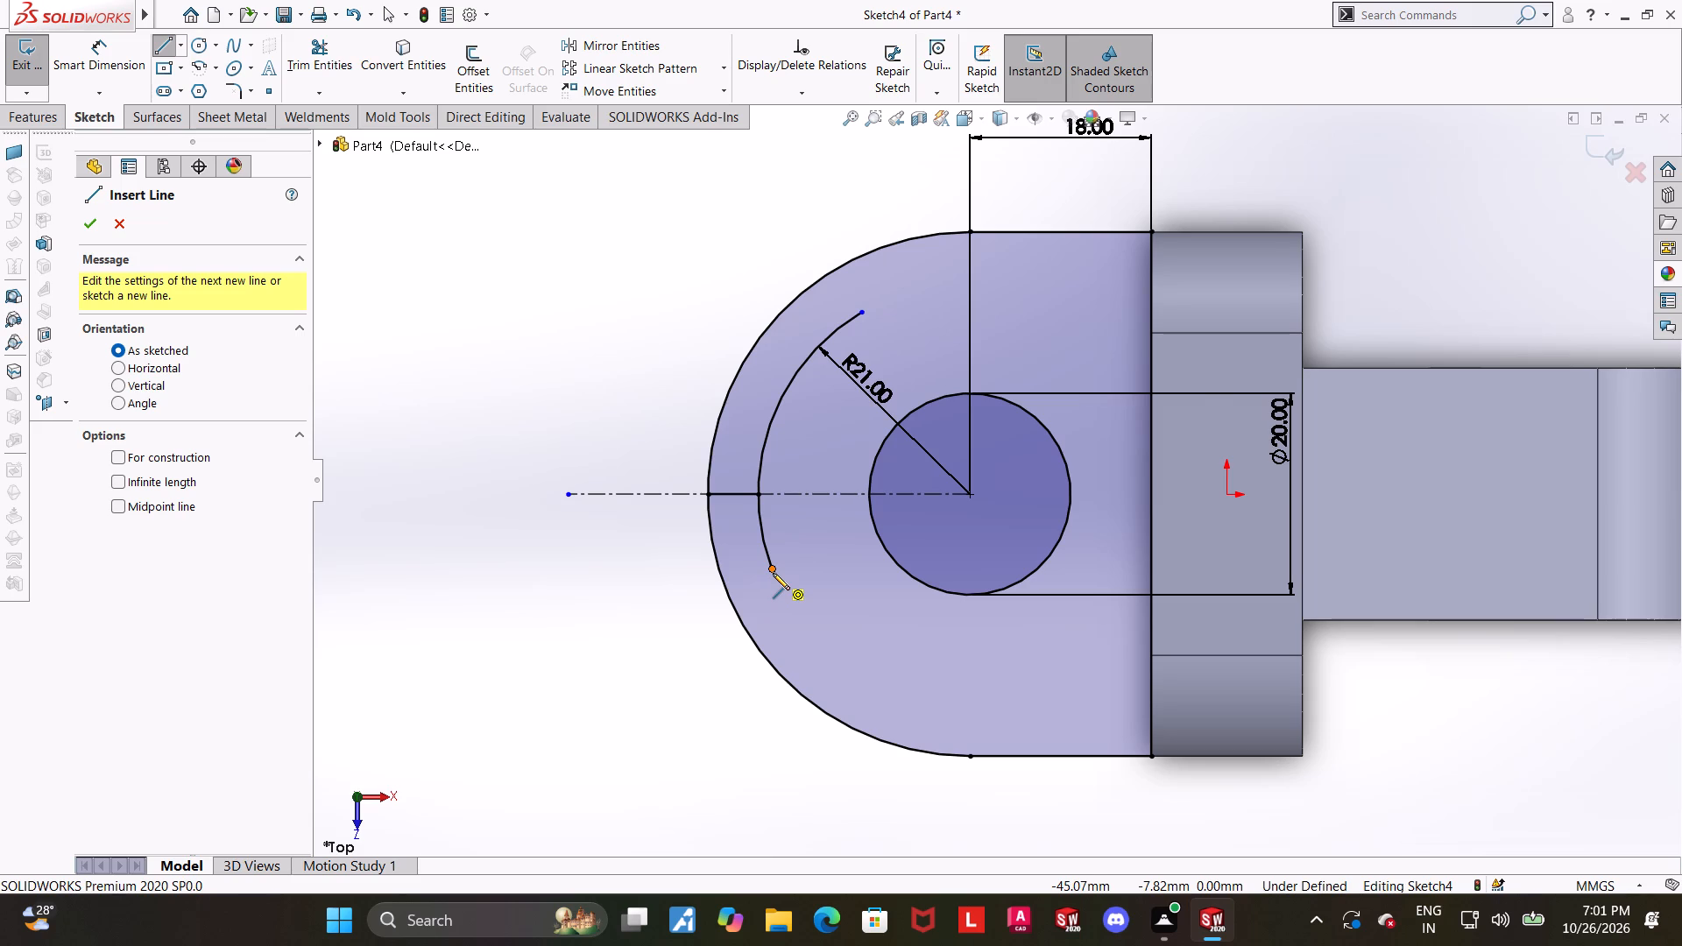
click(728, 588)
key(Escape)
key(Escape)
click(167, 37)
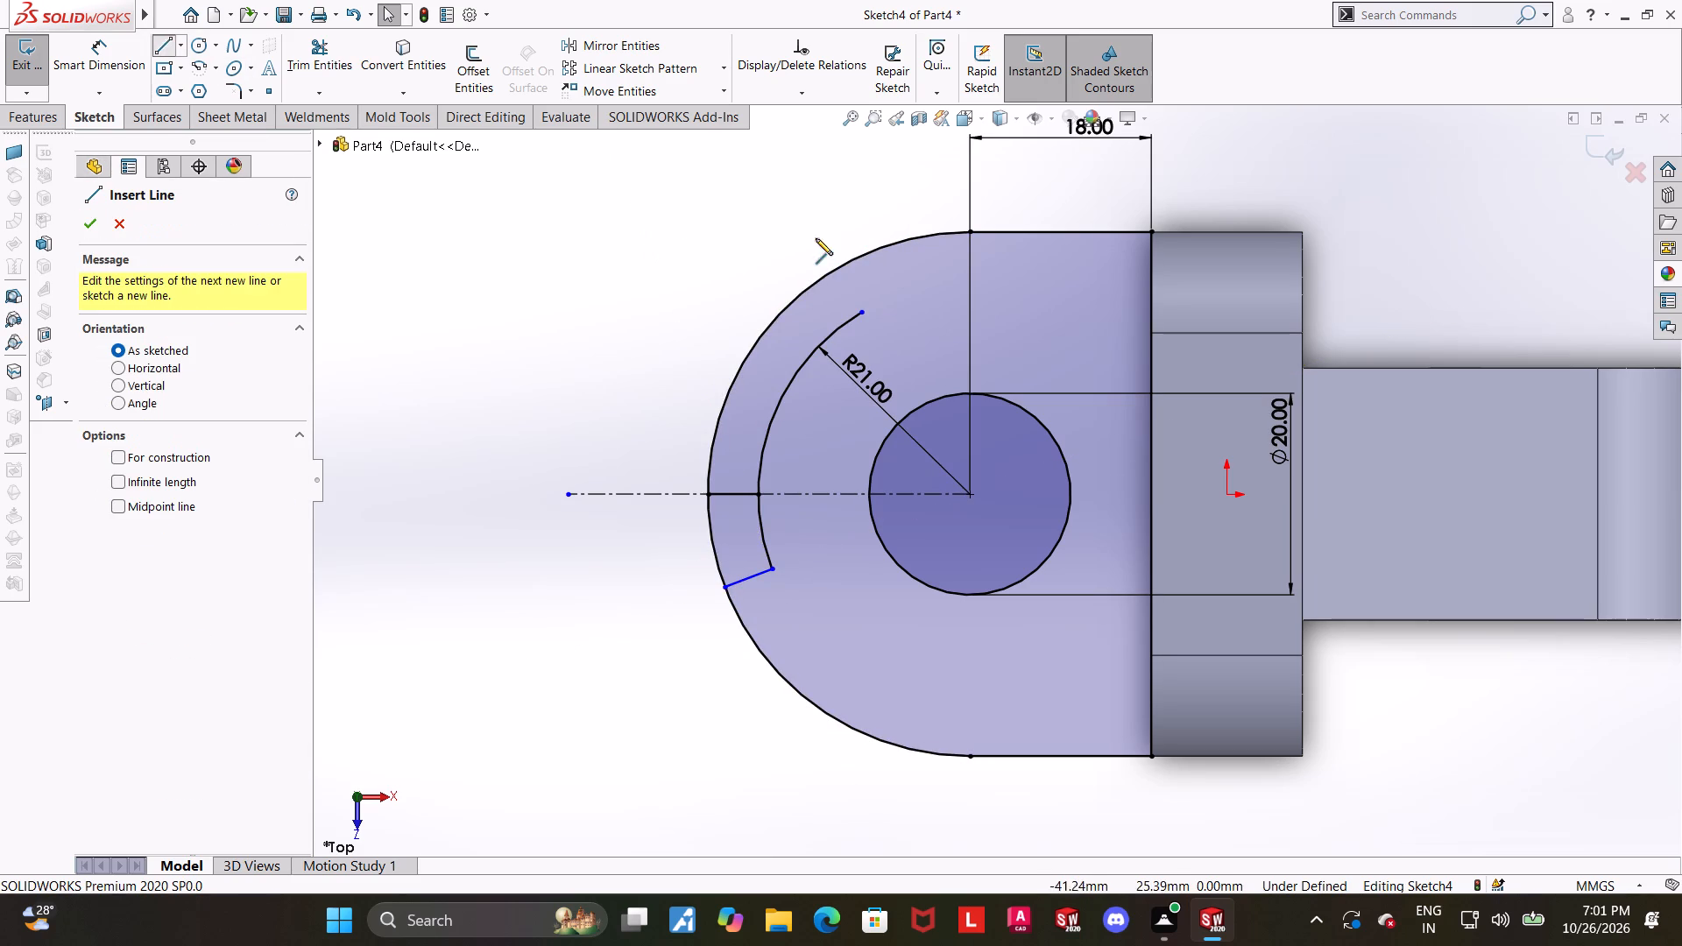
click(861, 314)
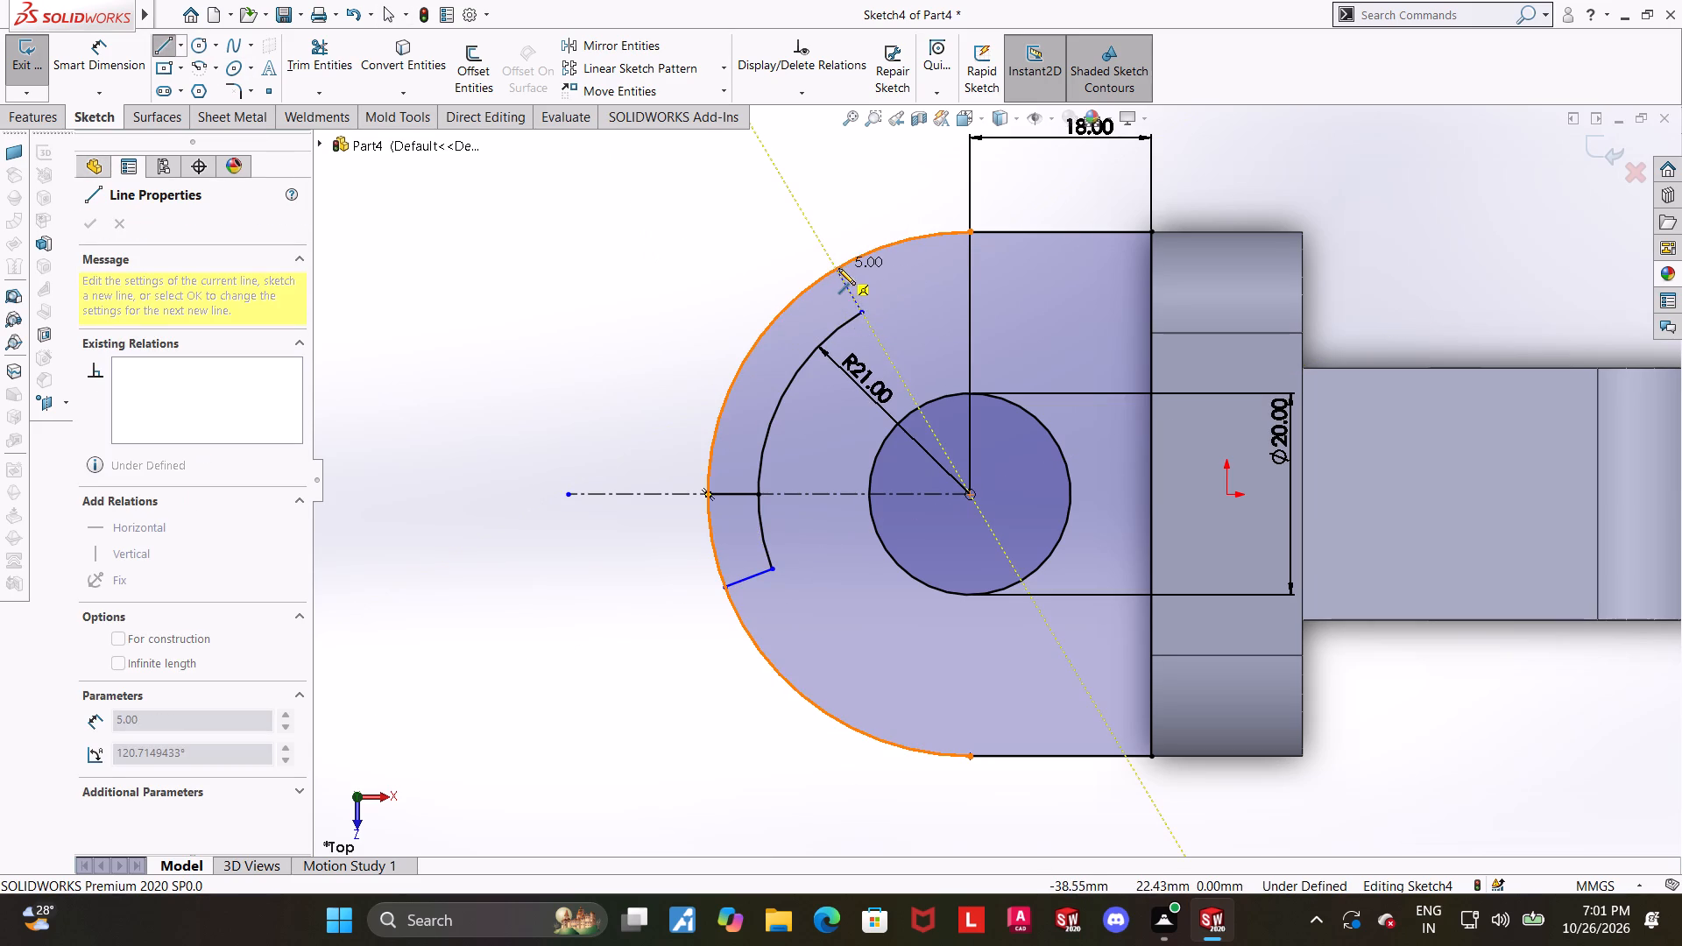
click(837, 268)
key(Escape)
key(Escape)
key(Escape)
Dimension the angle between the two radial end lines of the recess as 75°.
click(127, 56)
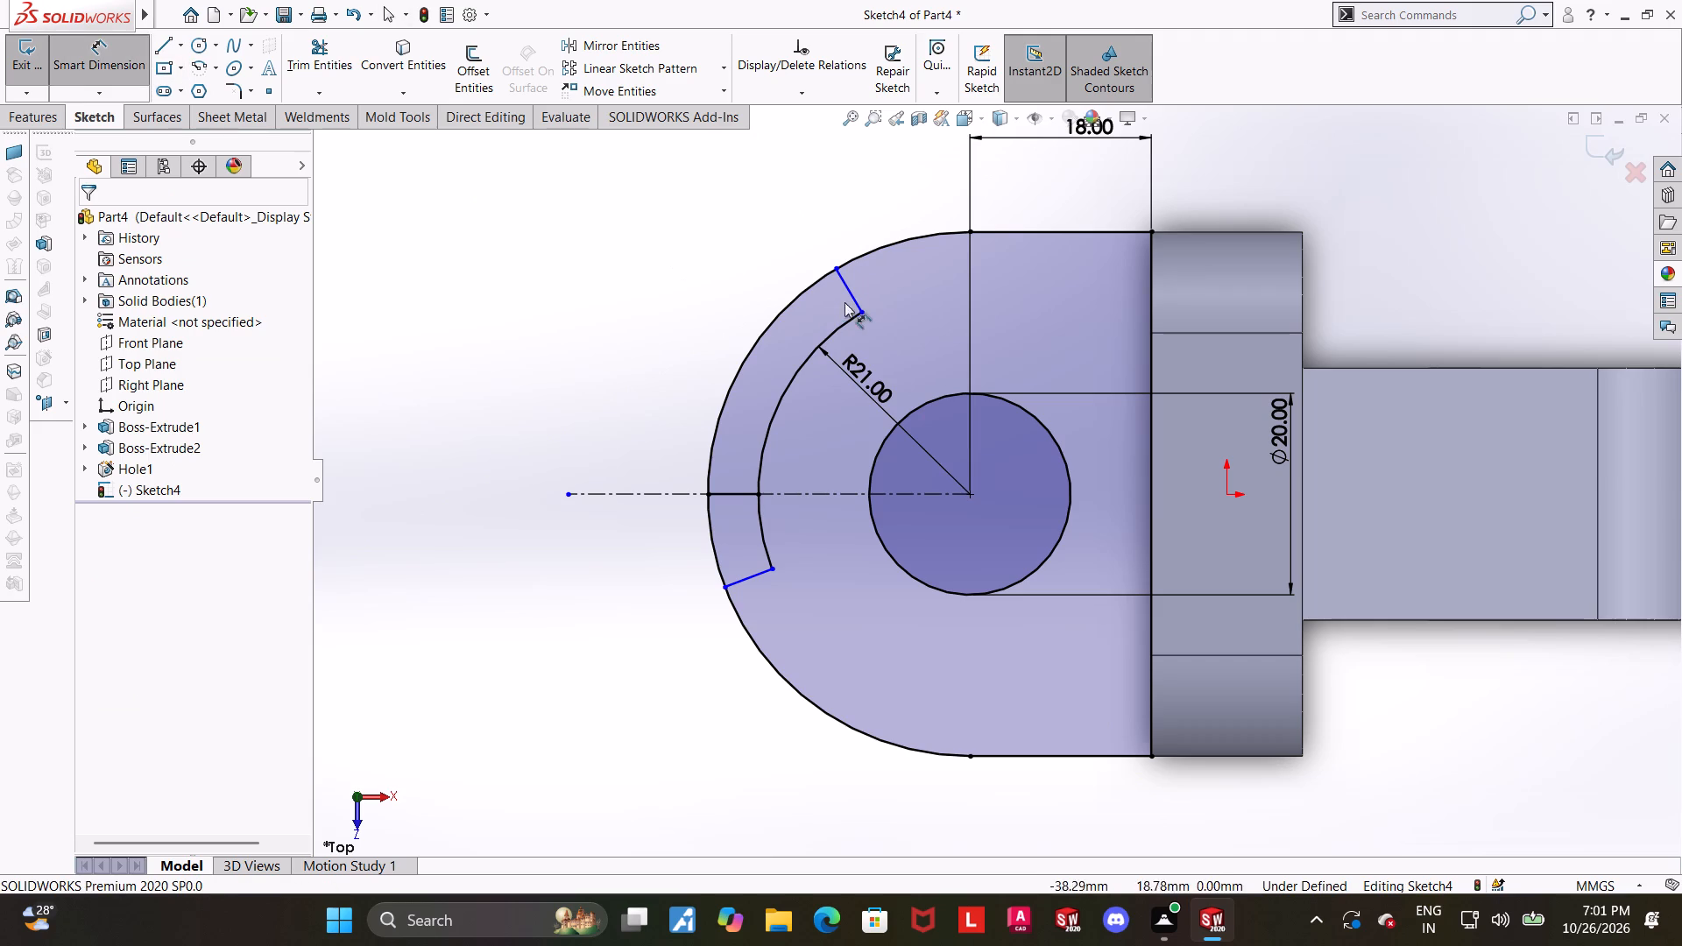
click(851, 293)
click(746, 576)
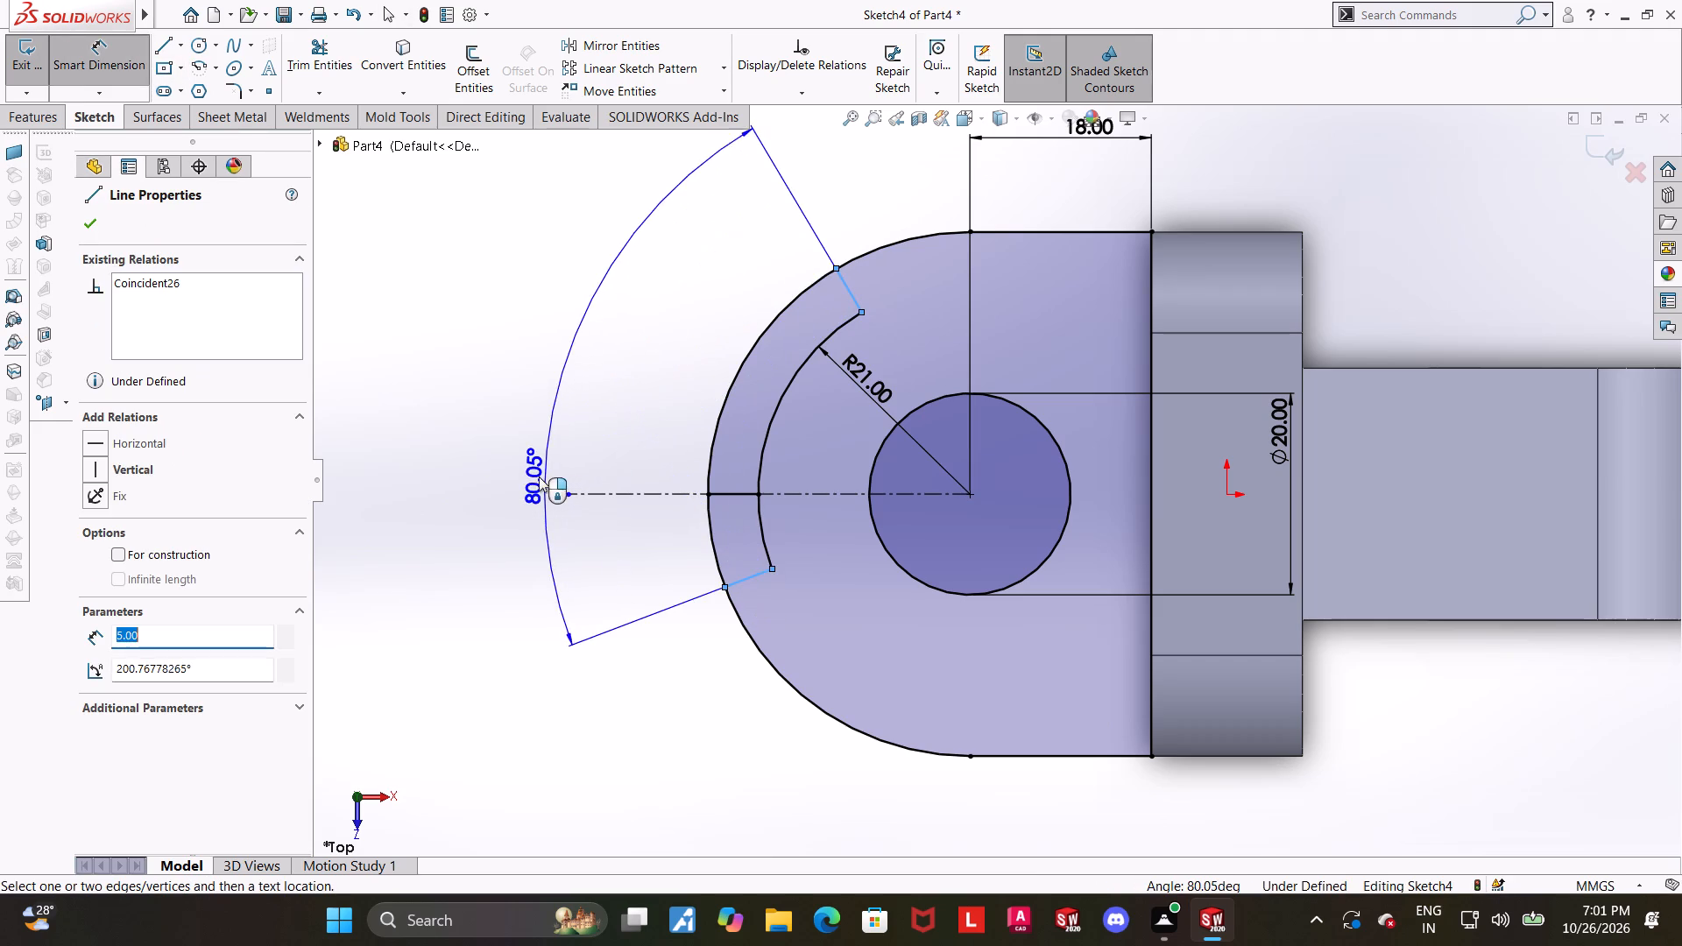
click(530, 477)
text(75)
key(Return)
key(Escape)
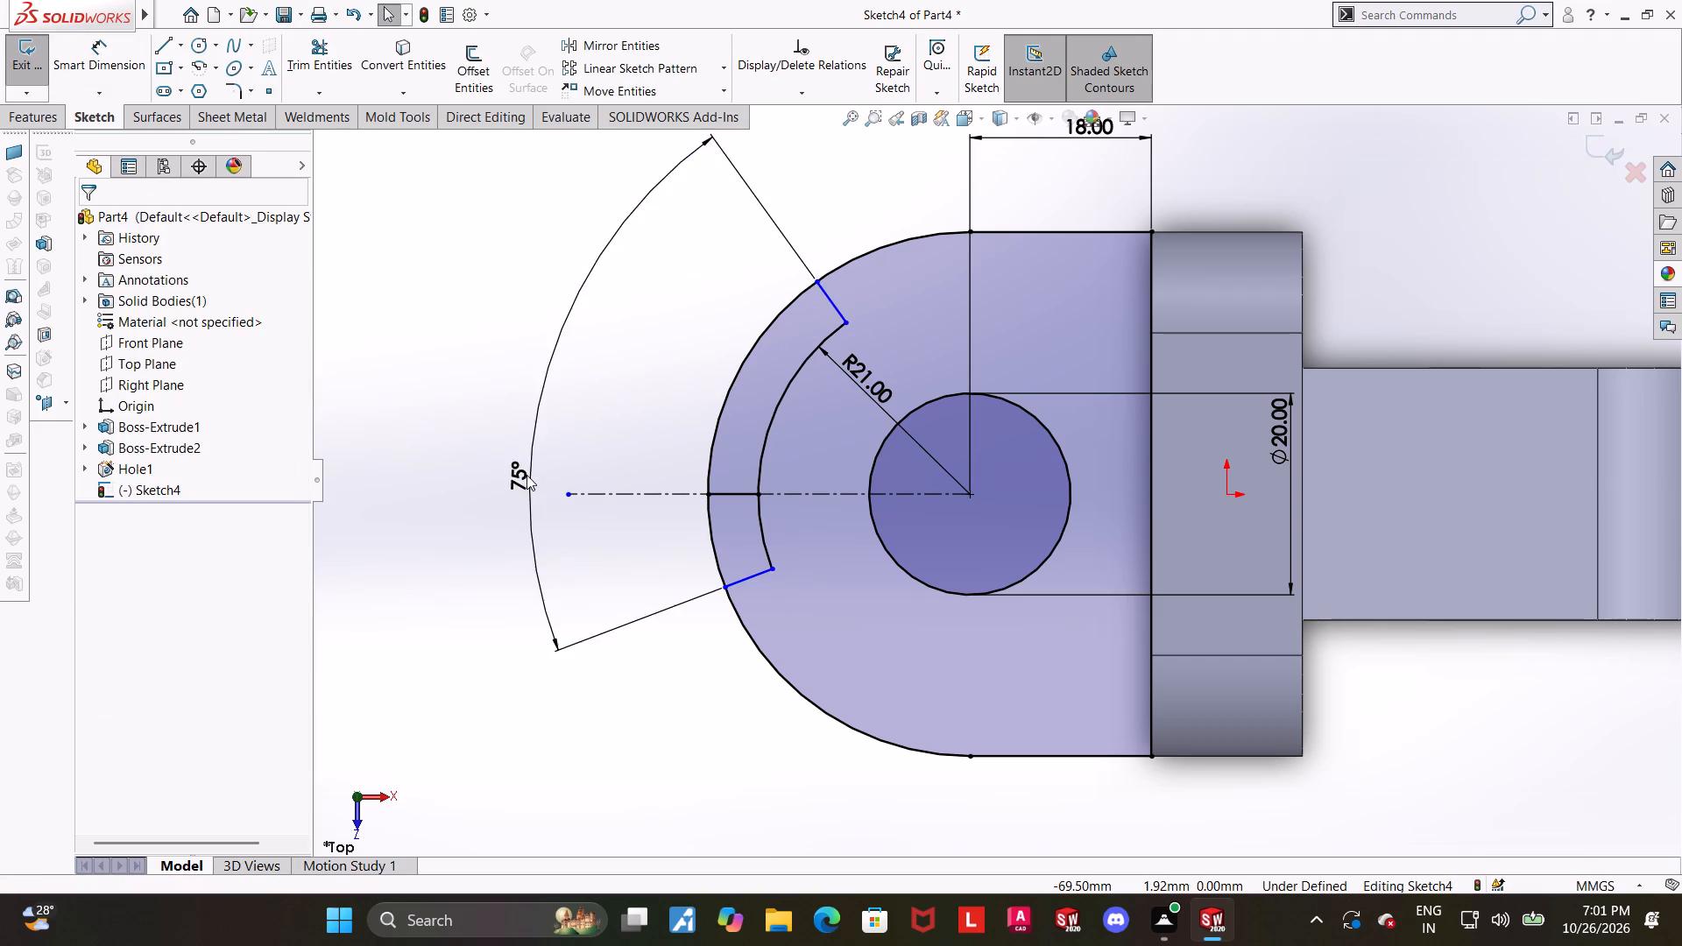
key(Escape)
click(427, 375)
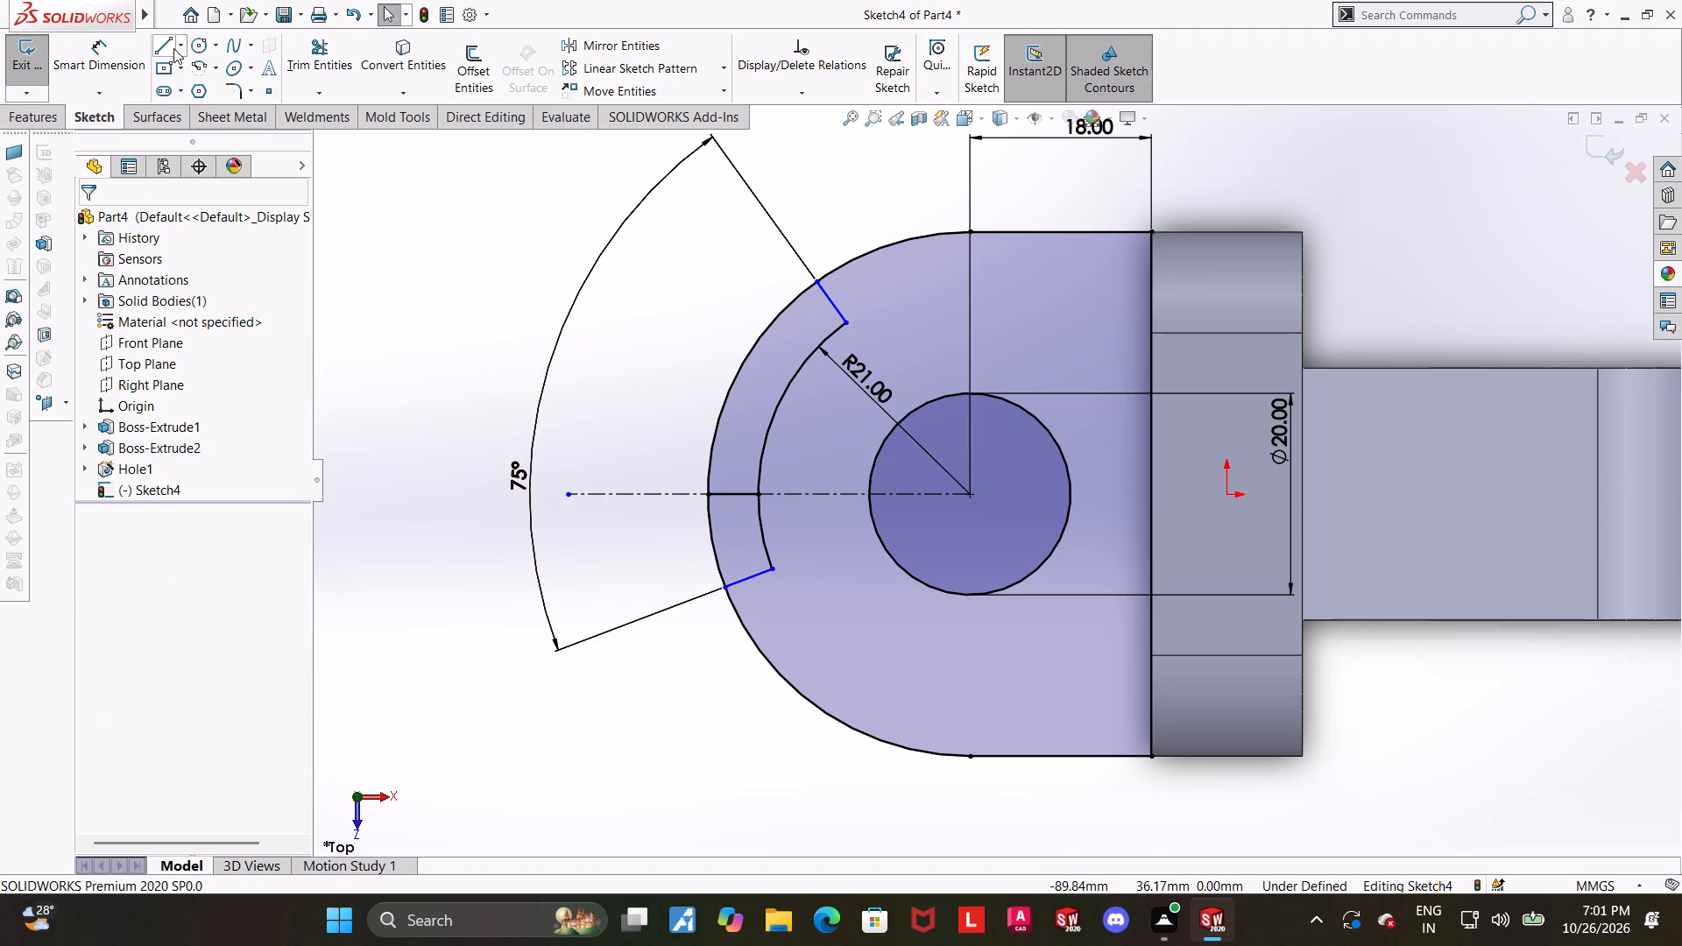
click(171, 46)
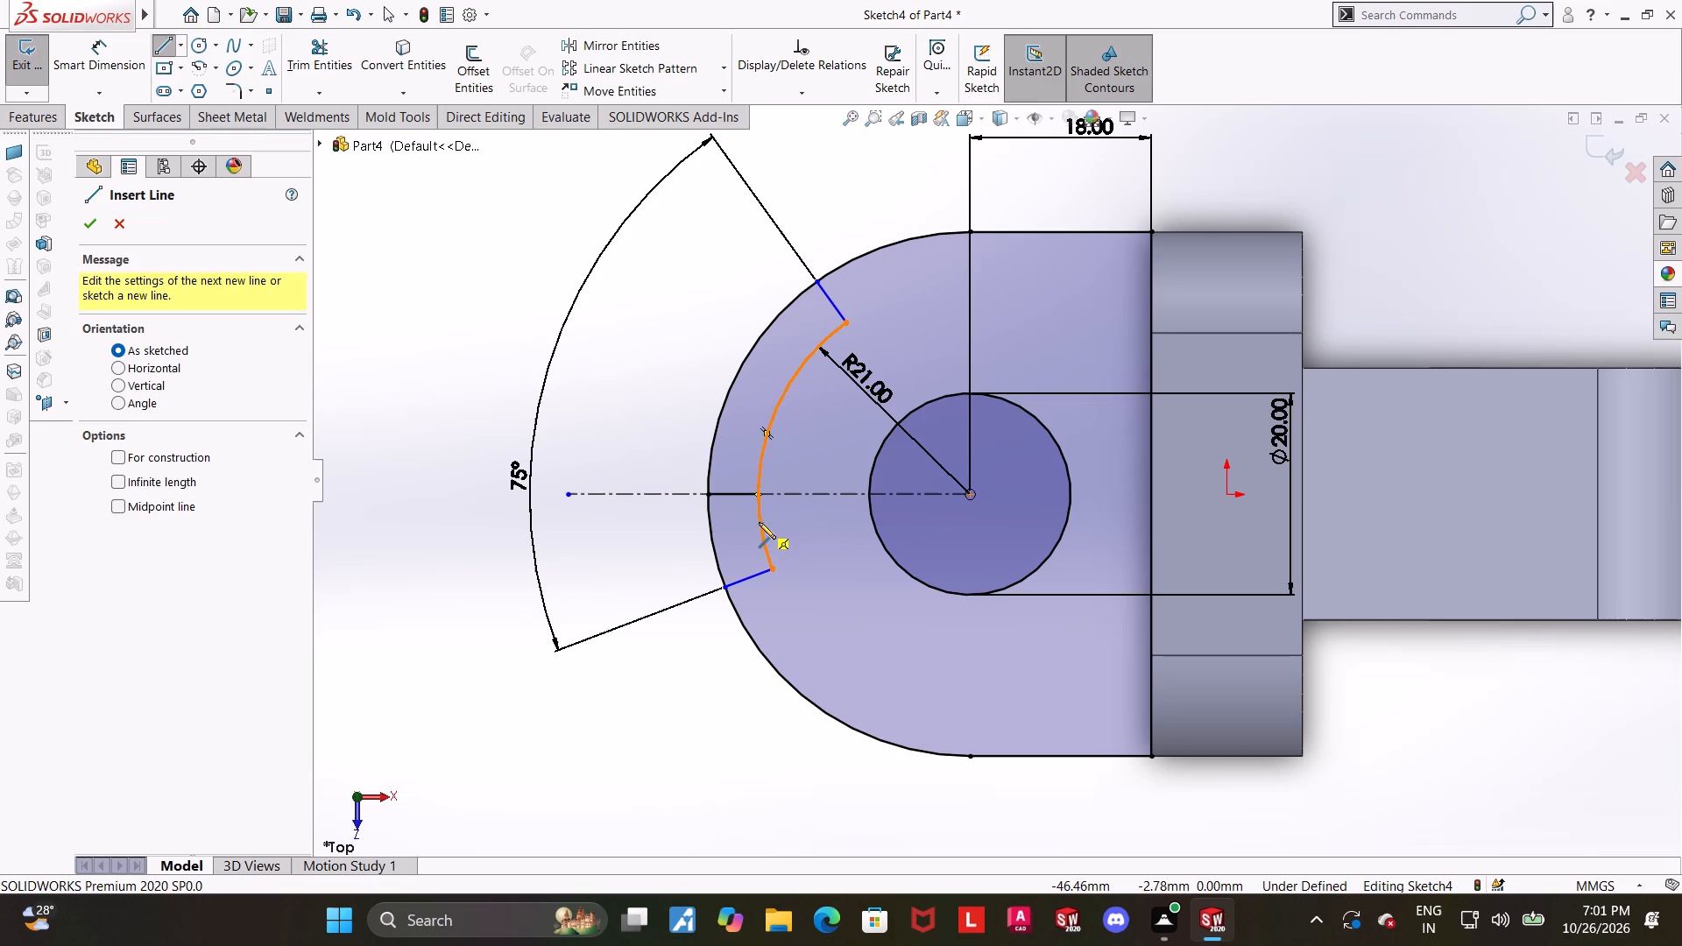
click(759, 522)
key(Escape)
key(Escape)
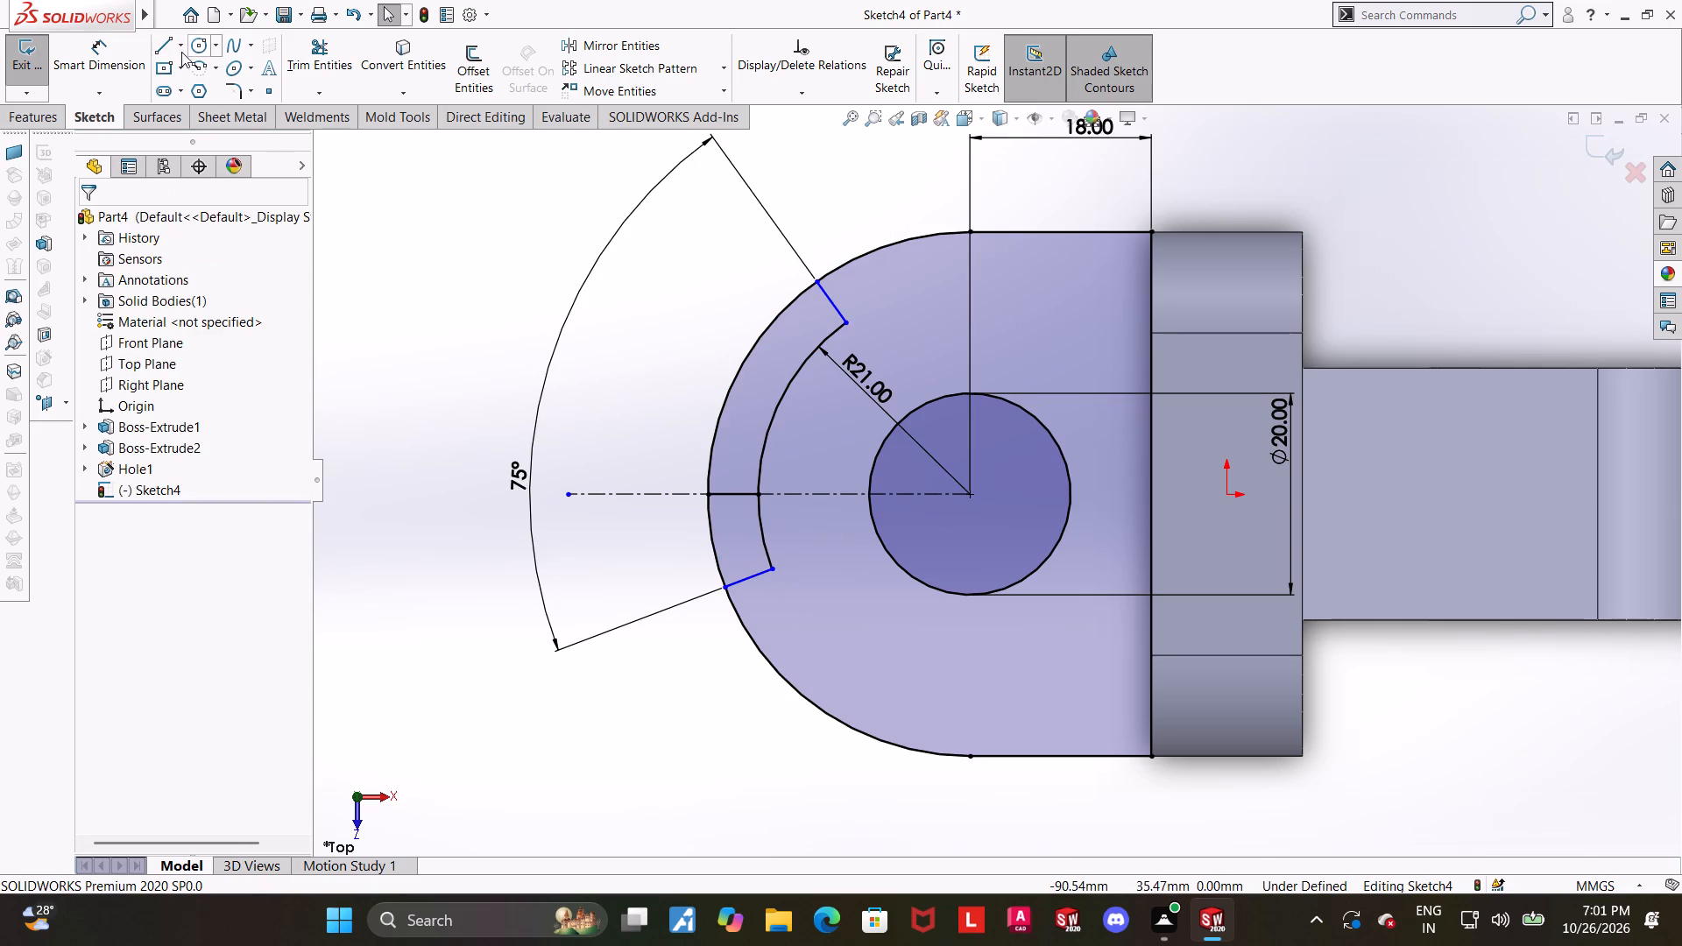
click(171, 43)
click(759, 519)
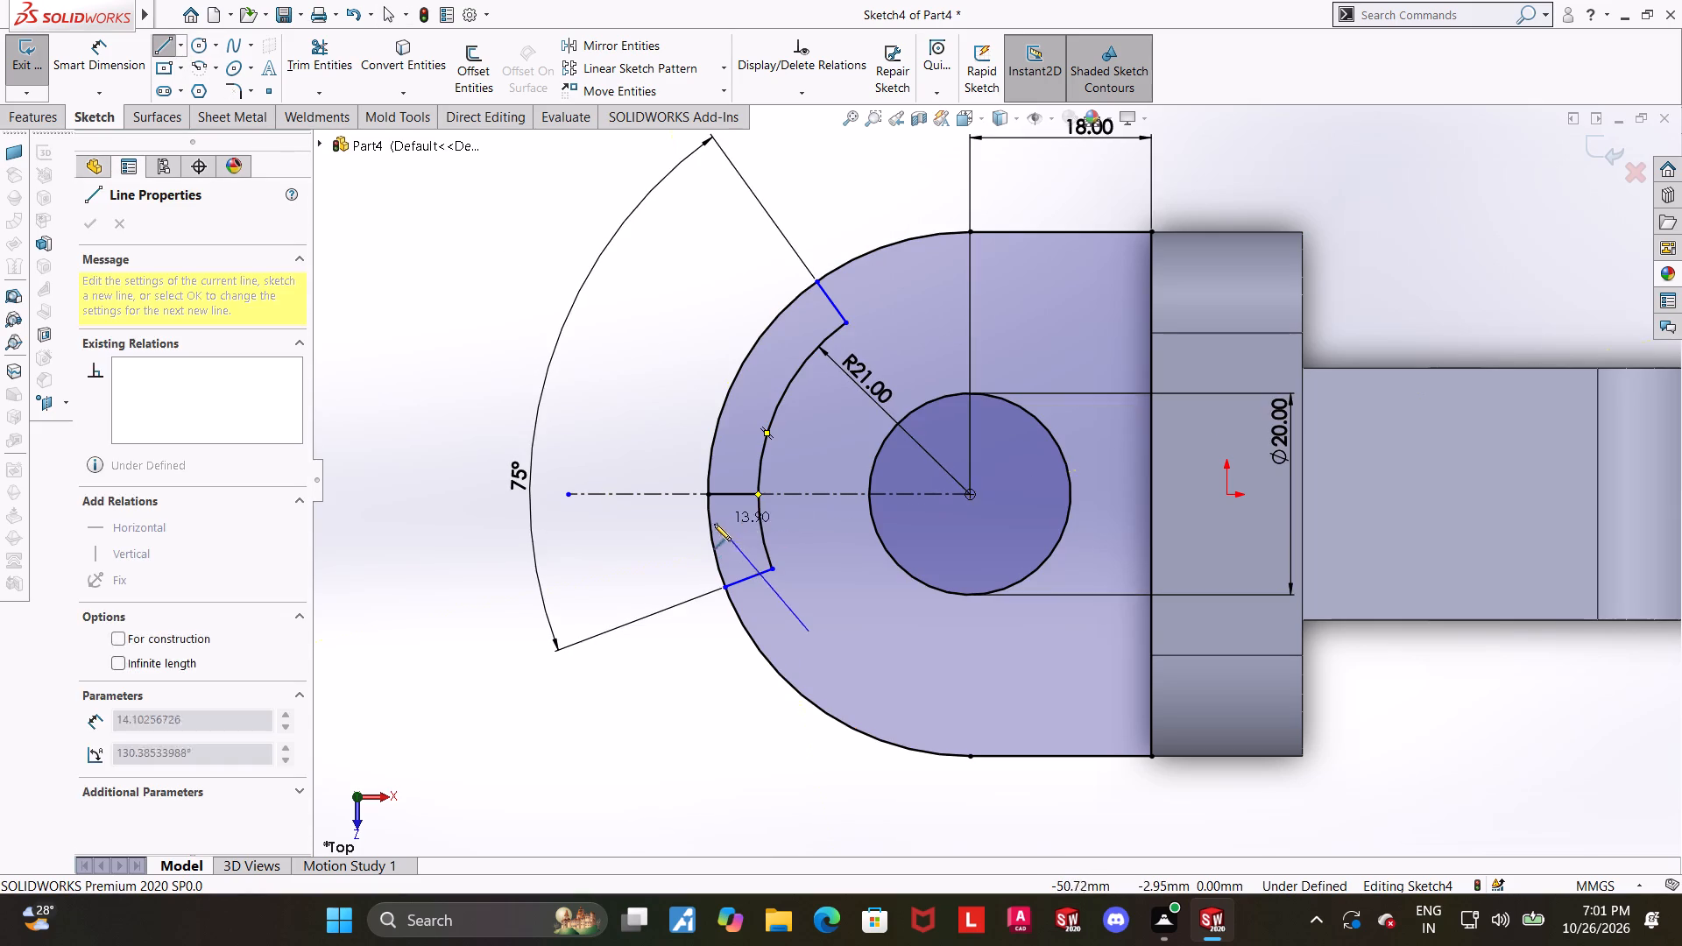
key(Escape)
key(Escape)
Sketch a 5 mm radial line about 7° below the centerline, from the lug's rounded edge to the 21 mm arc.
click(164, 49)
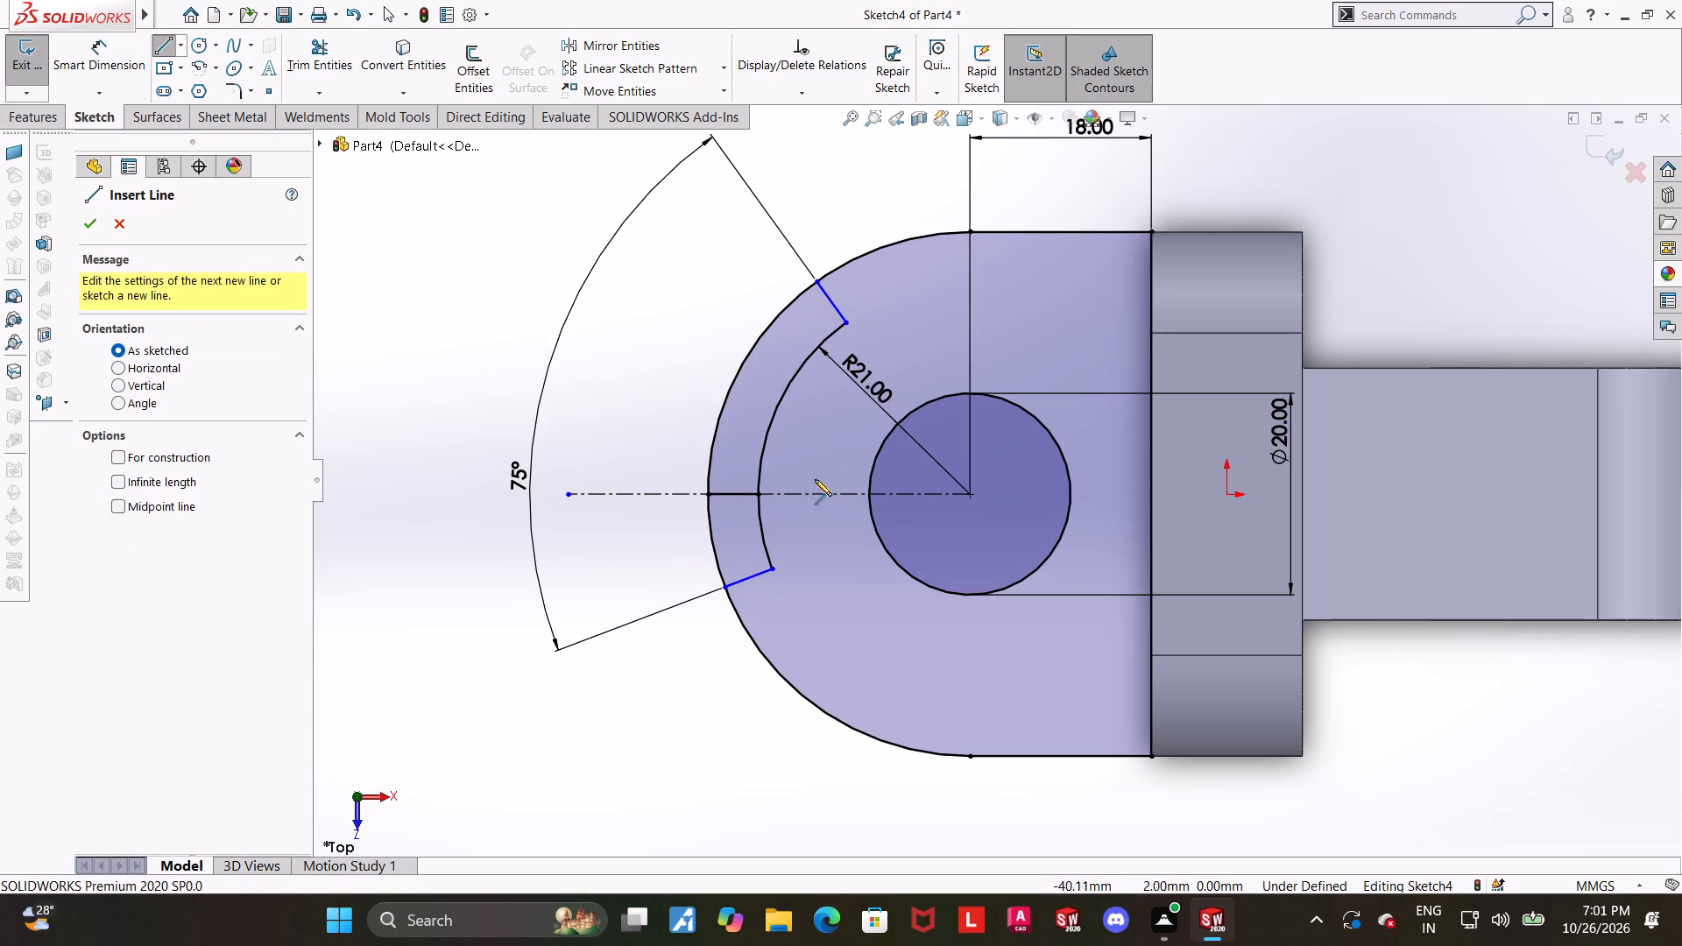
click(709, 526)
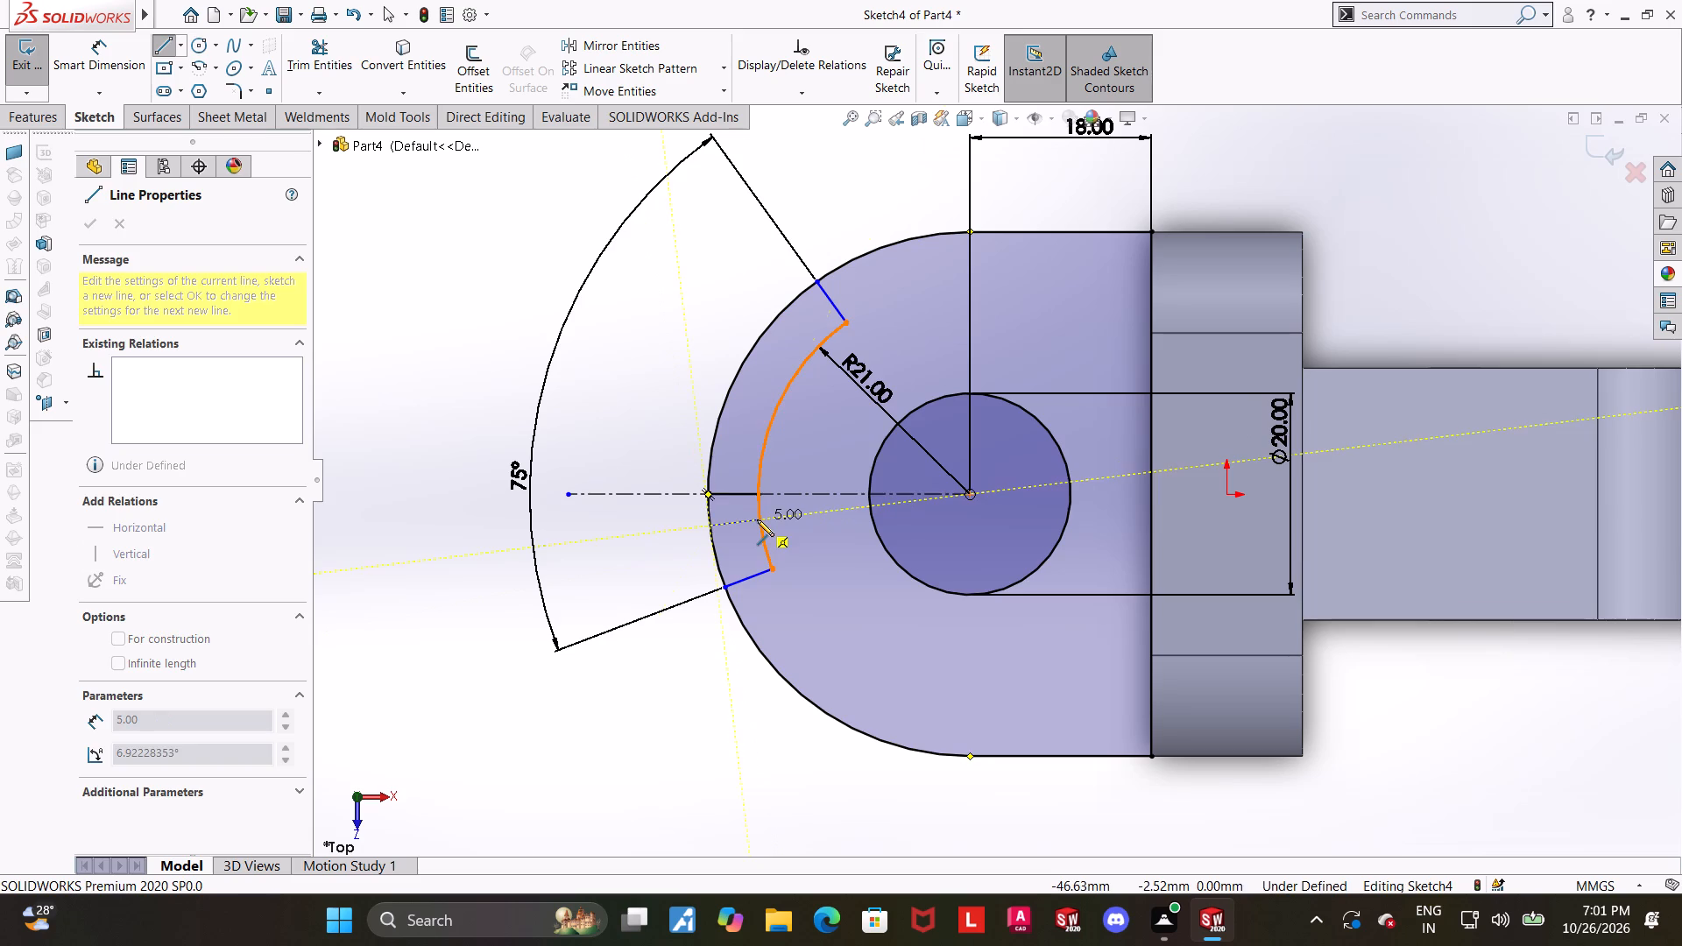
click(757, 519)
key(Escape)
key(Escape)
Dimension the angle between the horizontal radial line on the centerline and the radial line just below it as 15°.
click(112, 58)
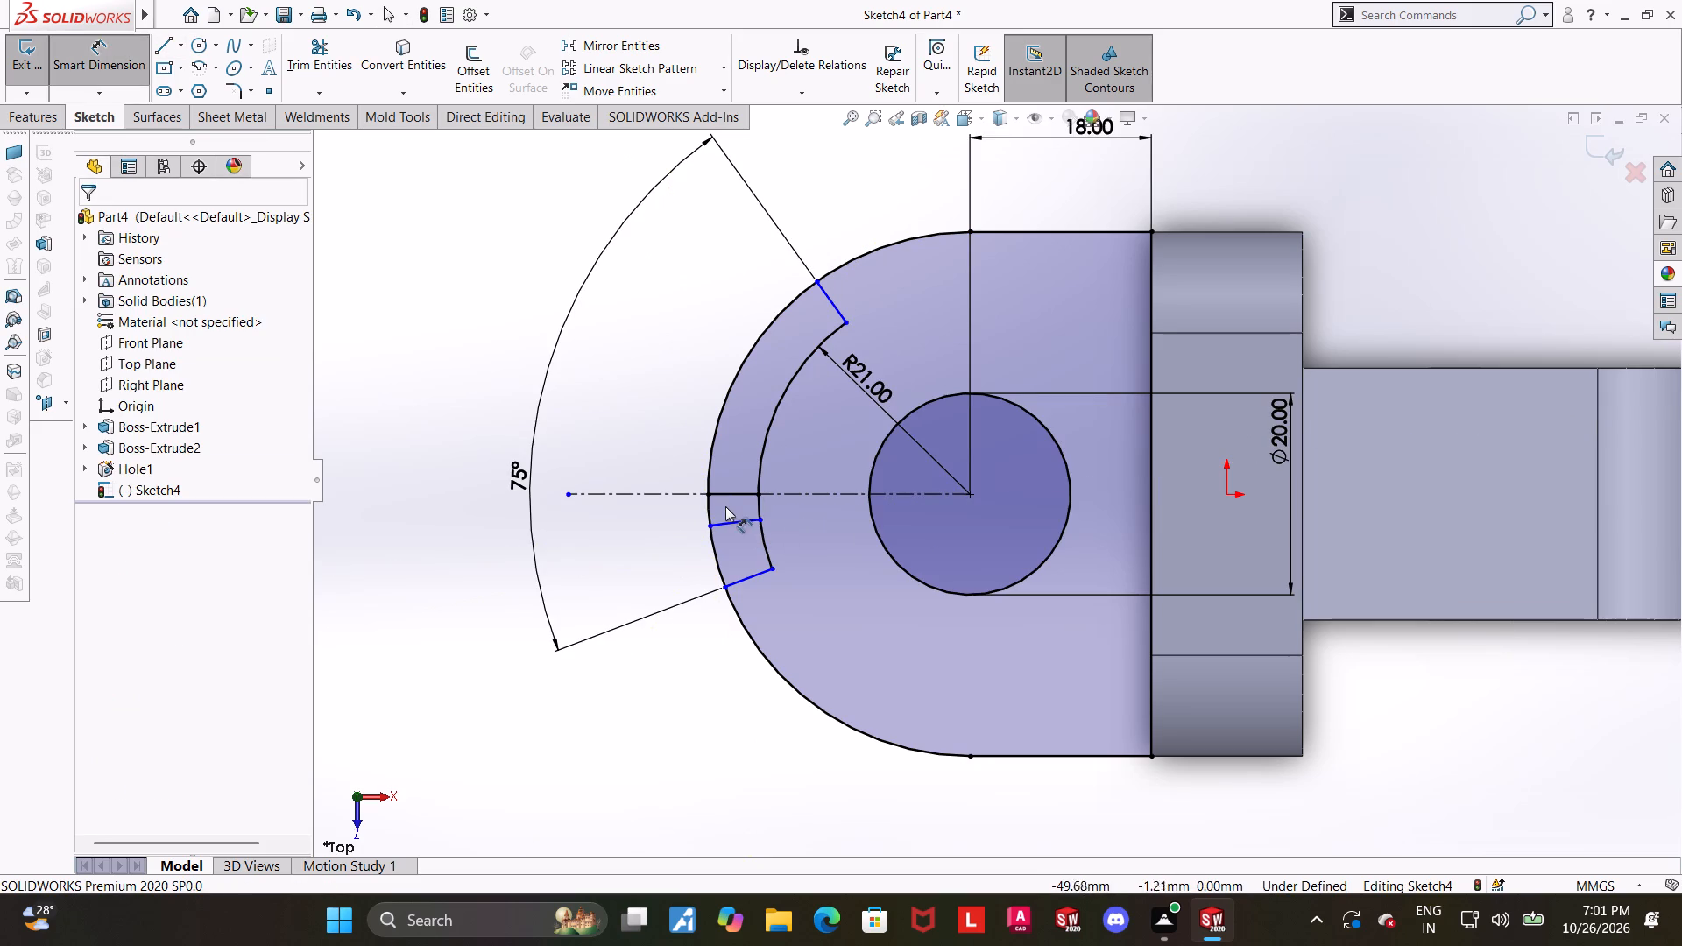
click(728, 496)
click(737, 520)
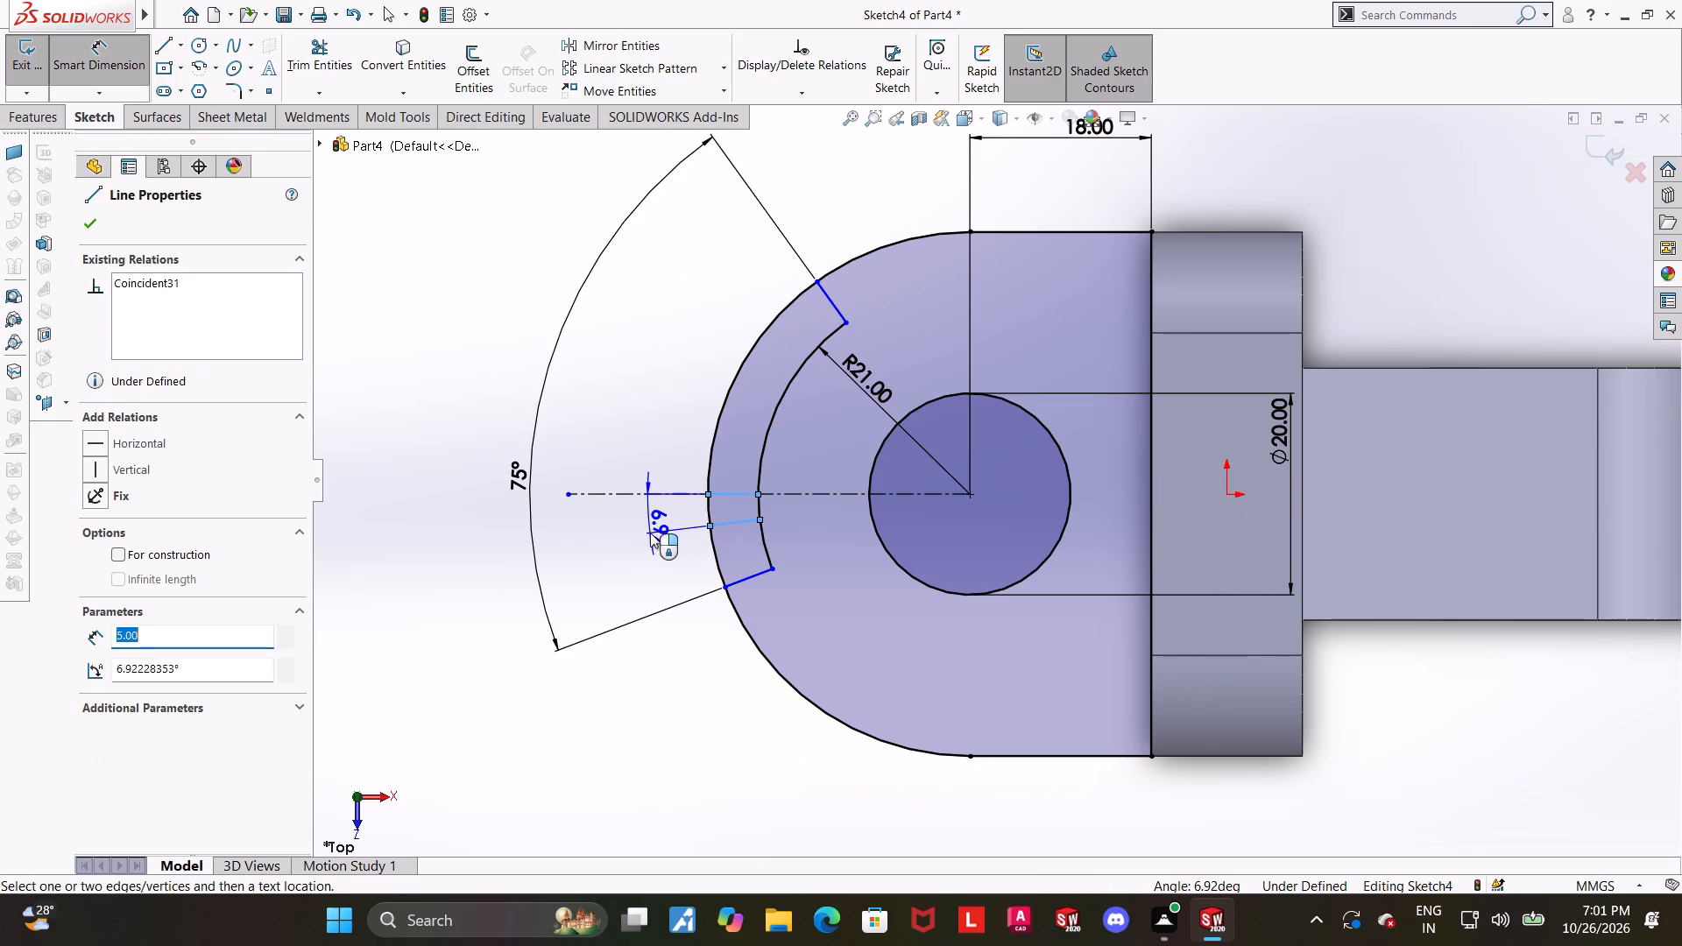
click(628, 529)
text(15)
key(Return)
key(Escape)
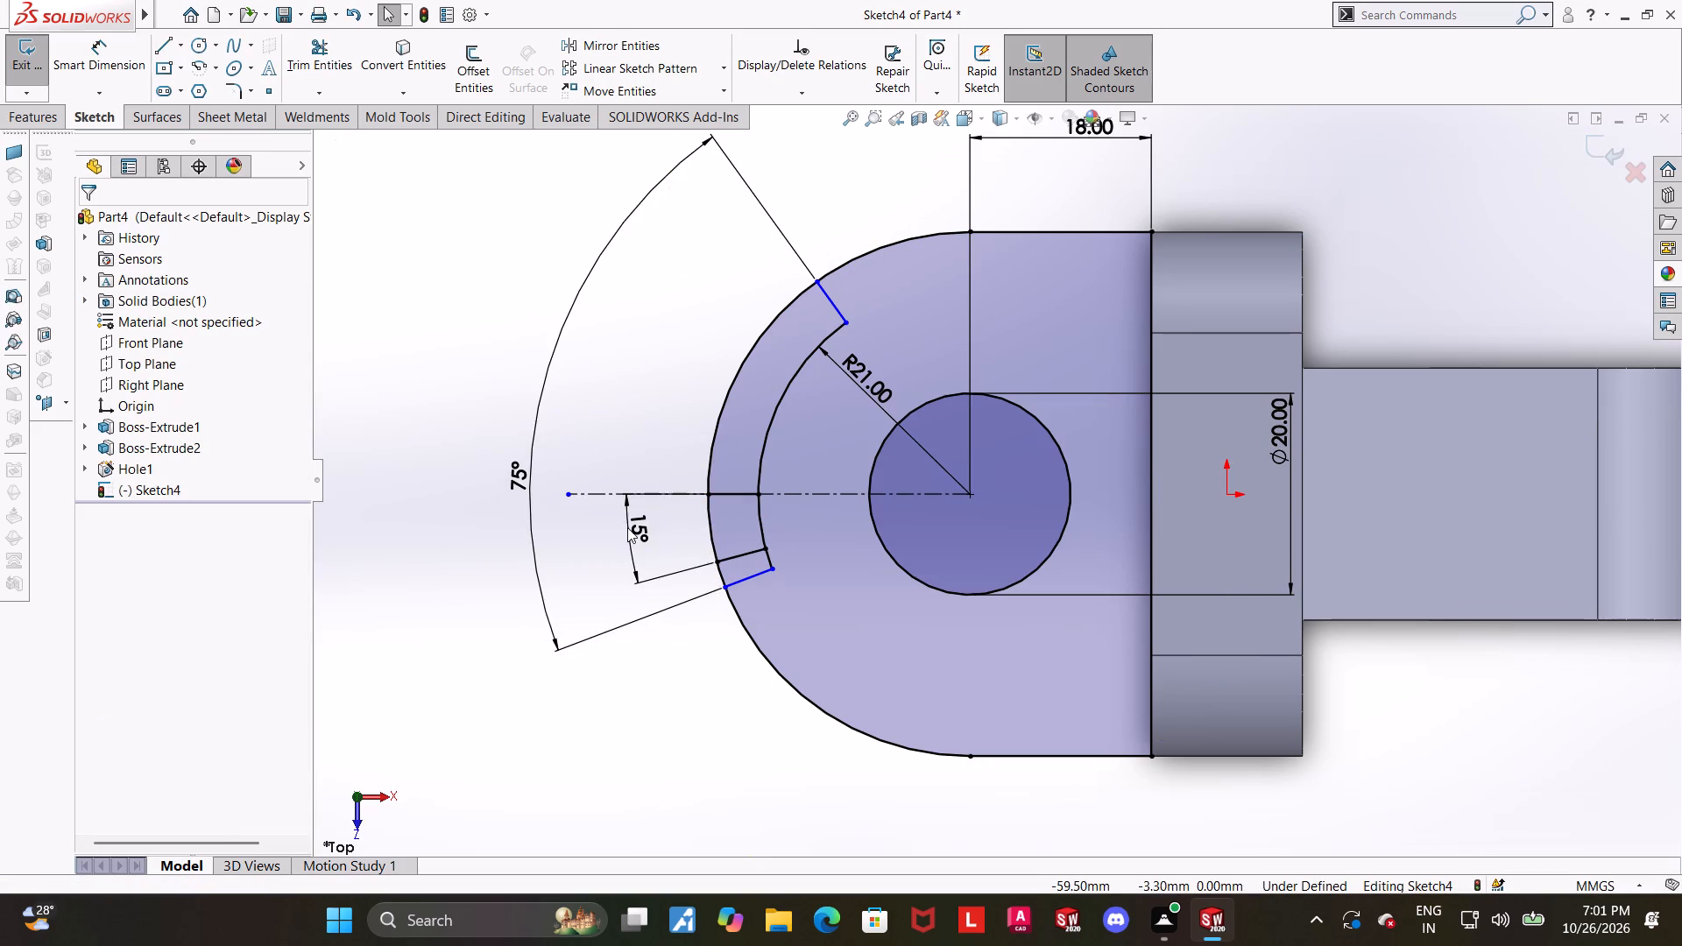
key(Escape)
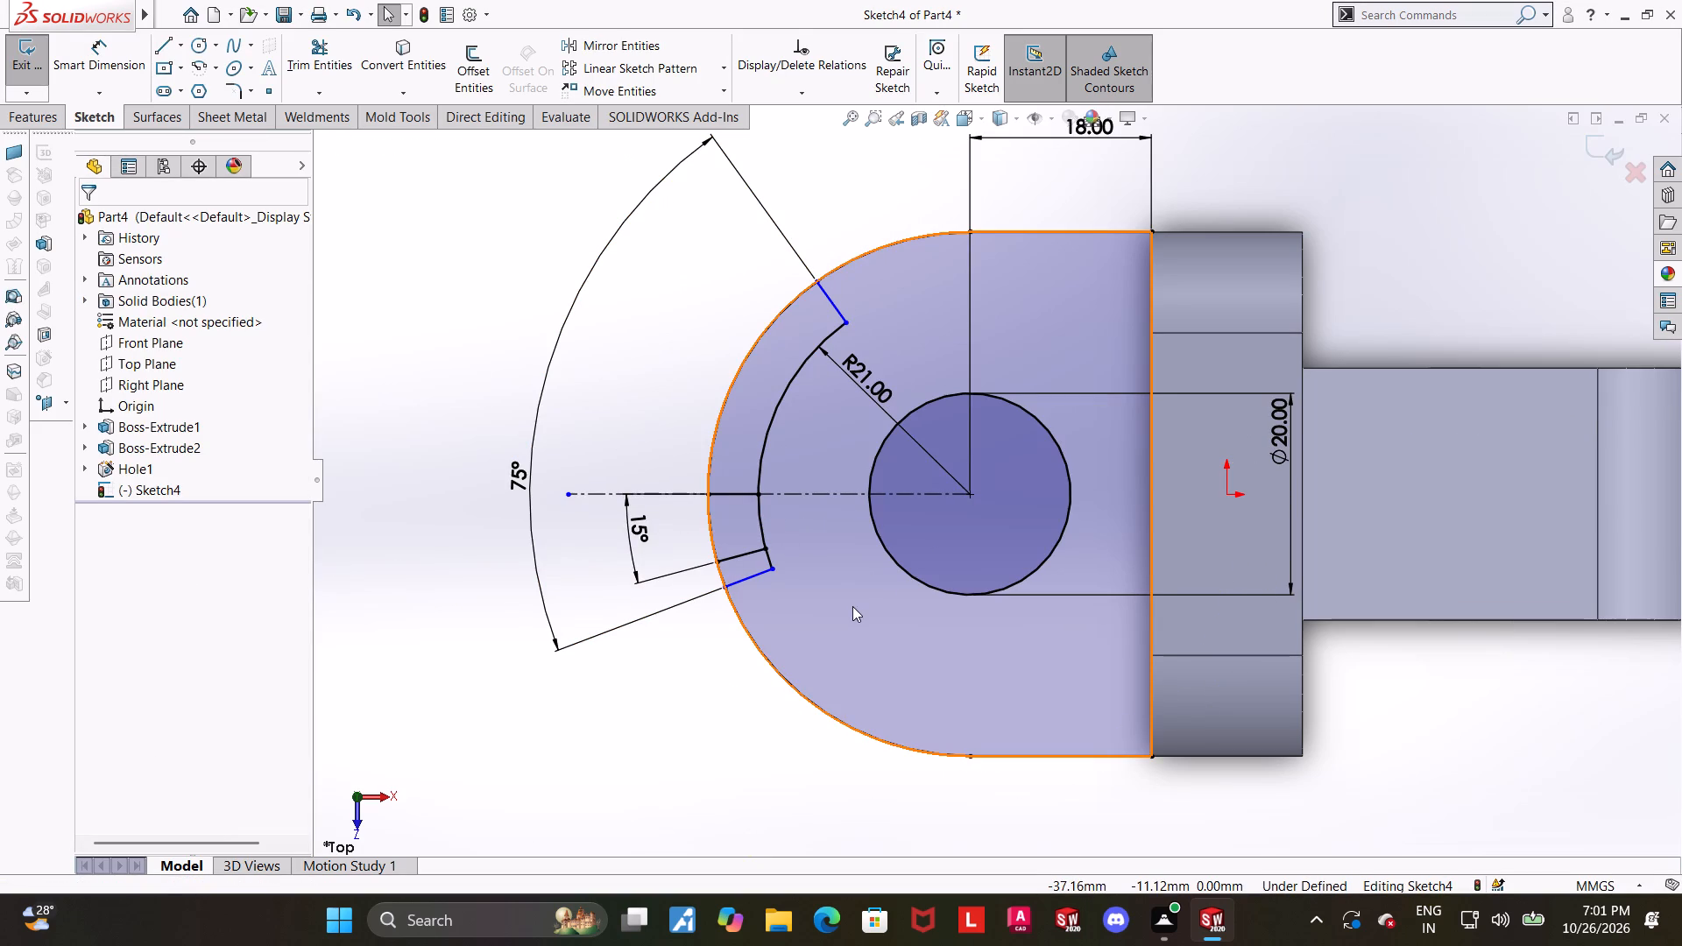
key(Escape)
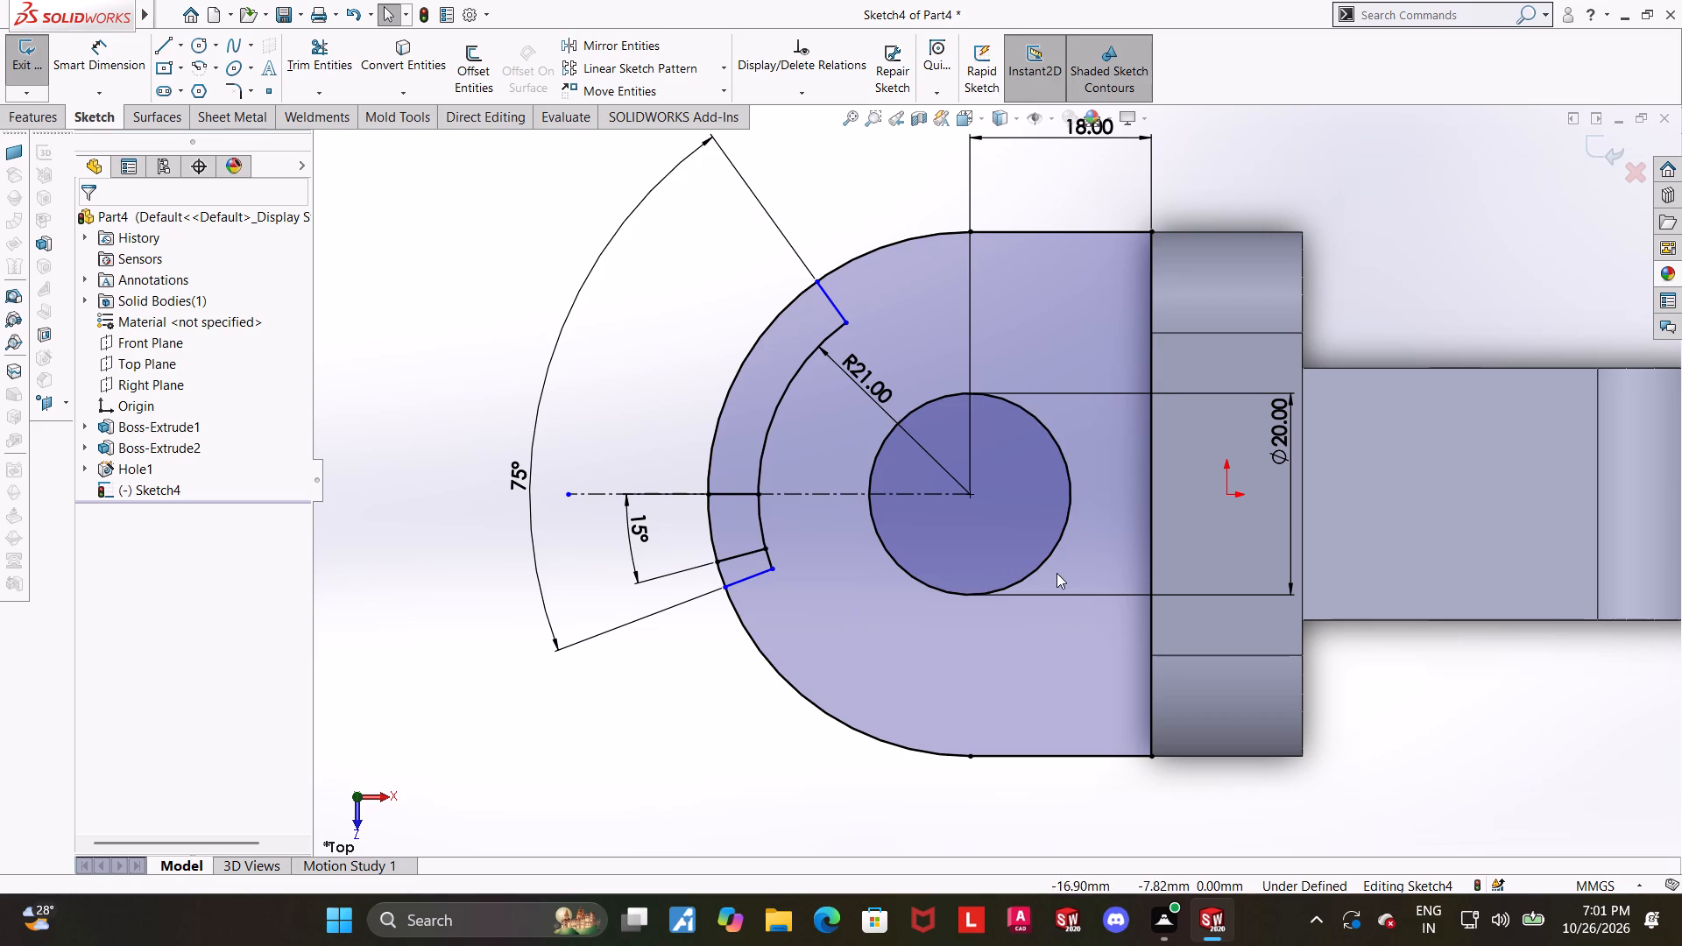
click(675, 672)
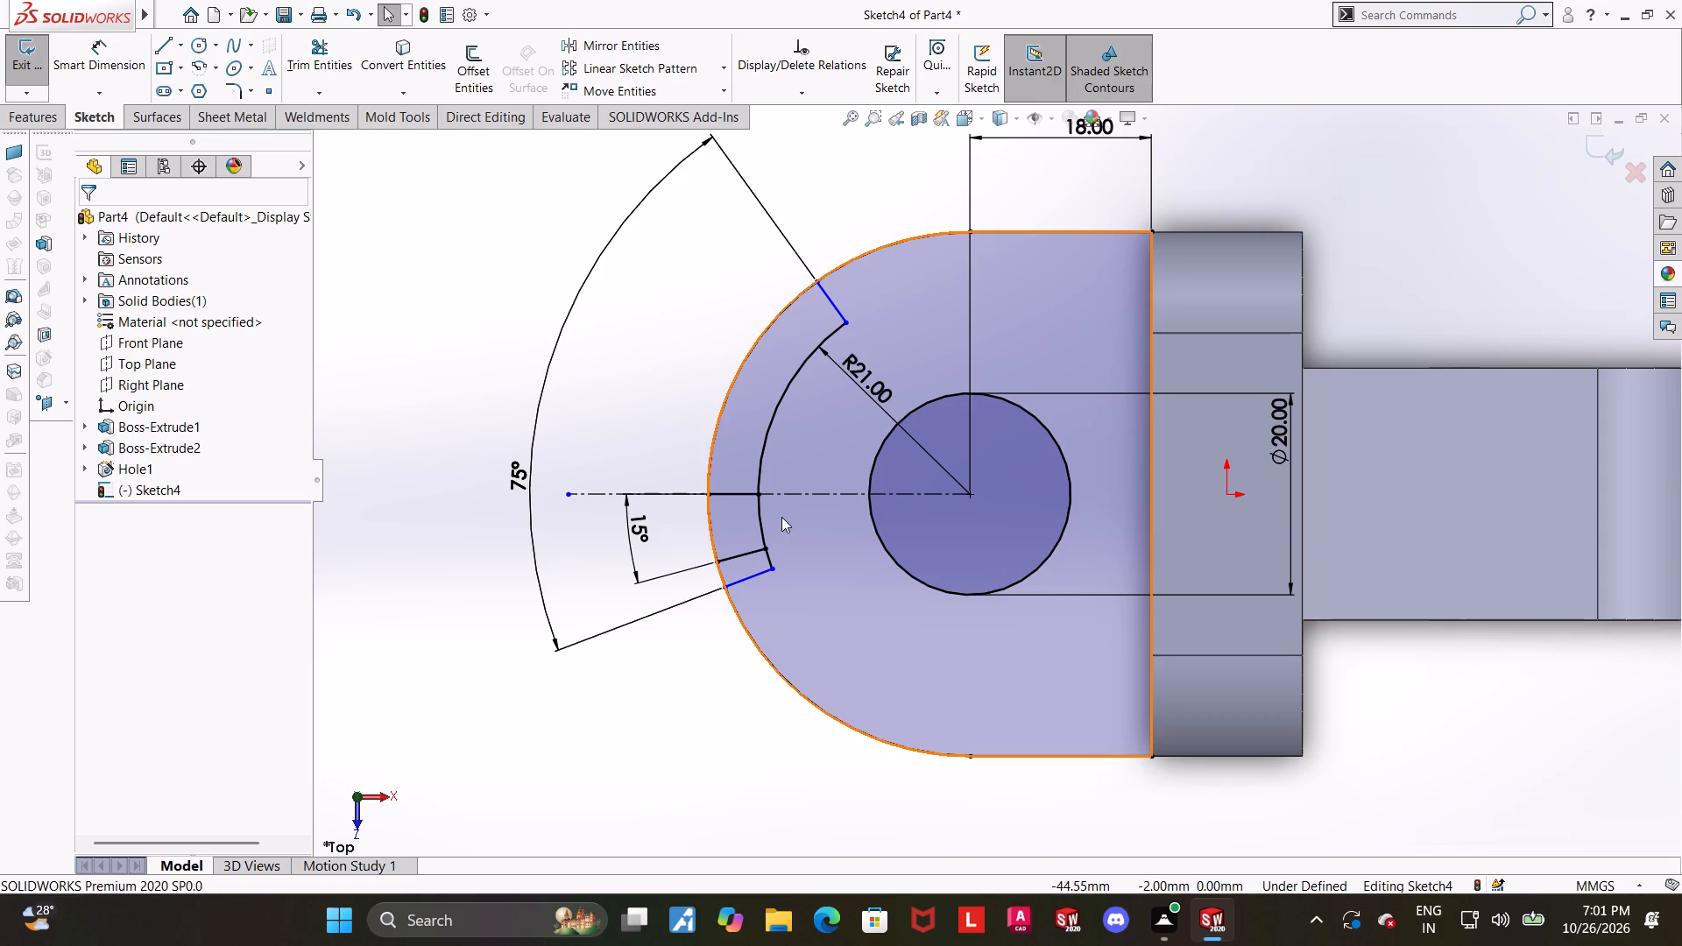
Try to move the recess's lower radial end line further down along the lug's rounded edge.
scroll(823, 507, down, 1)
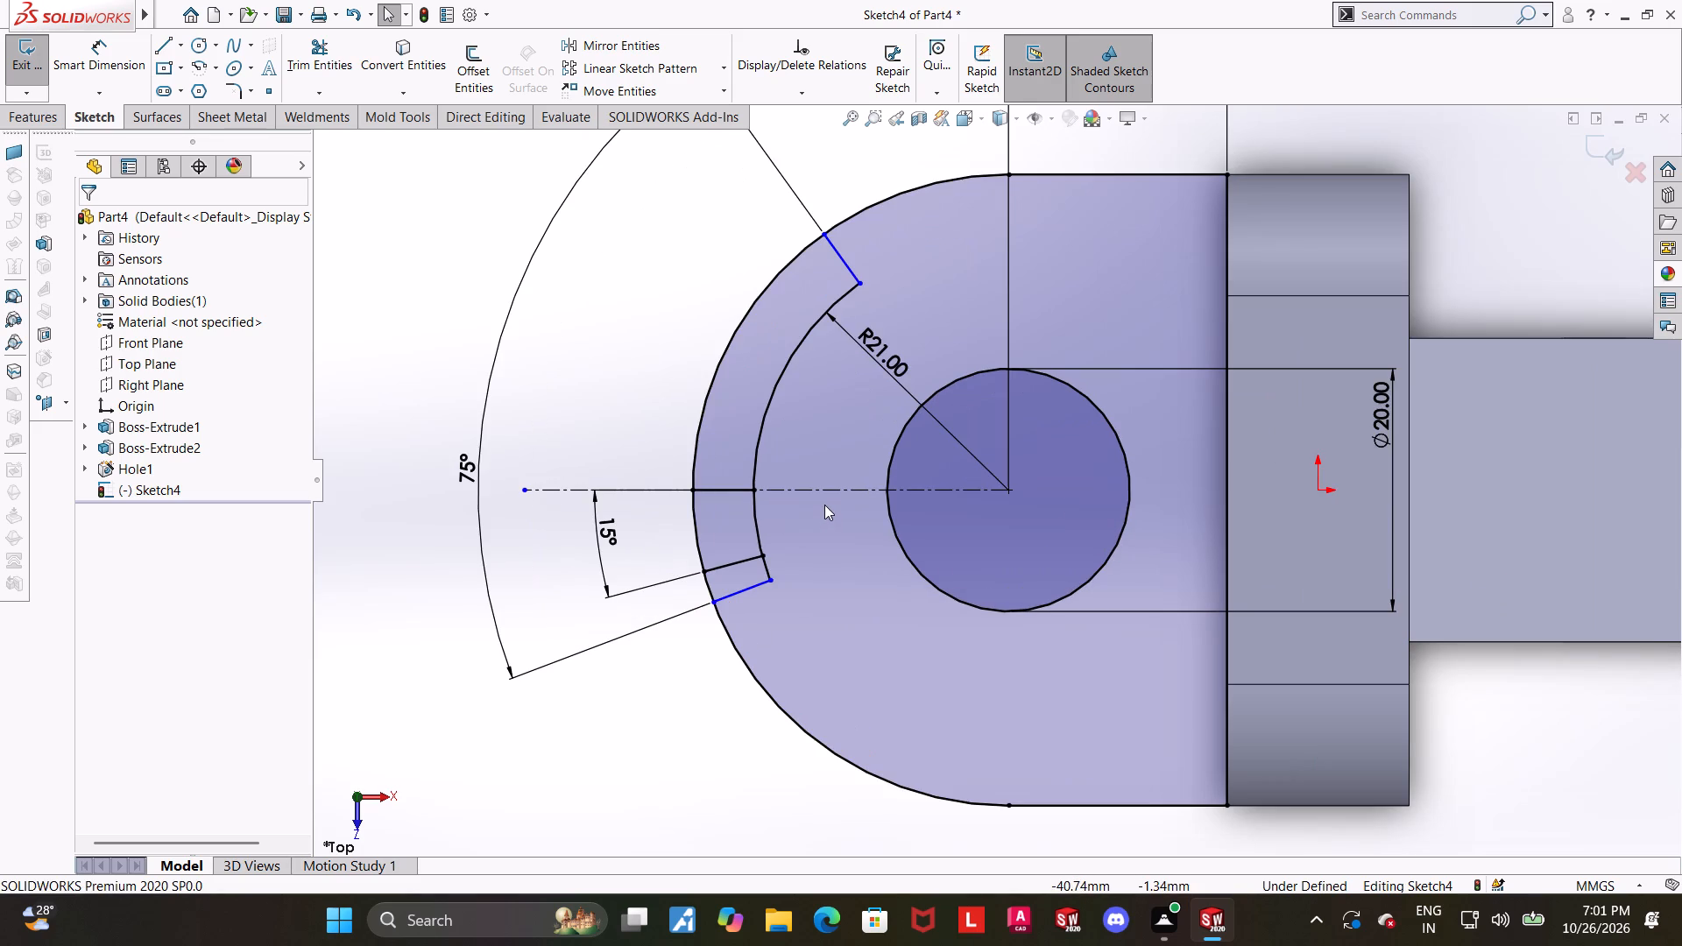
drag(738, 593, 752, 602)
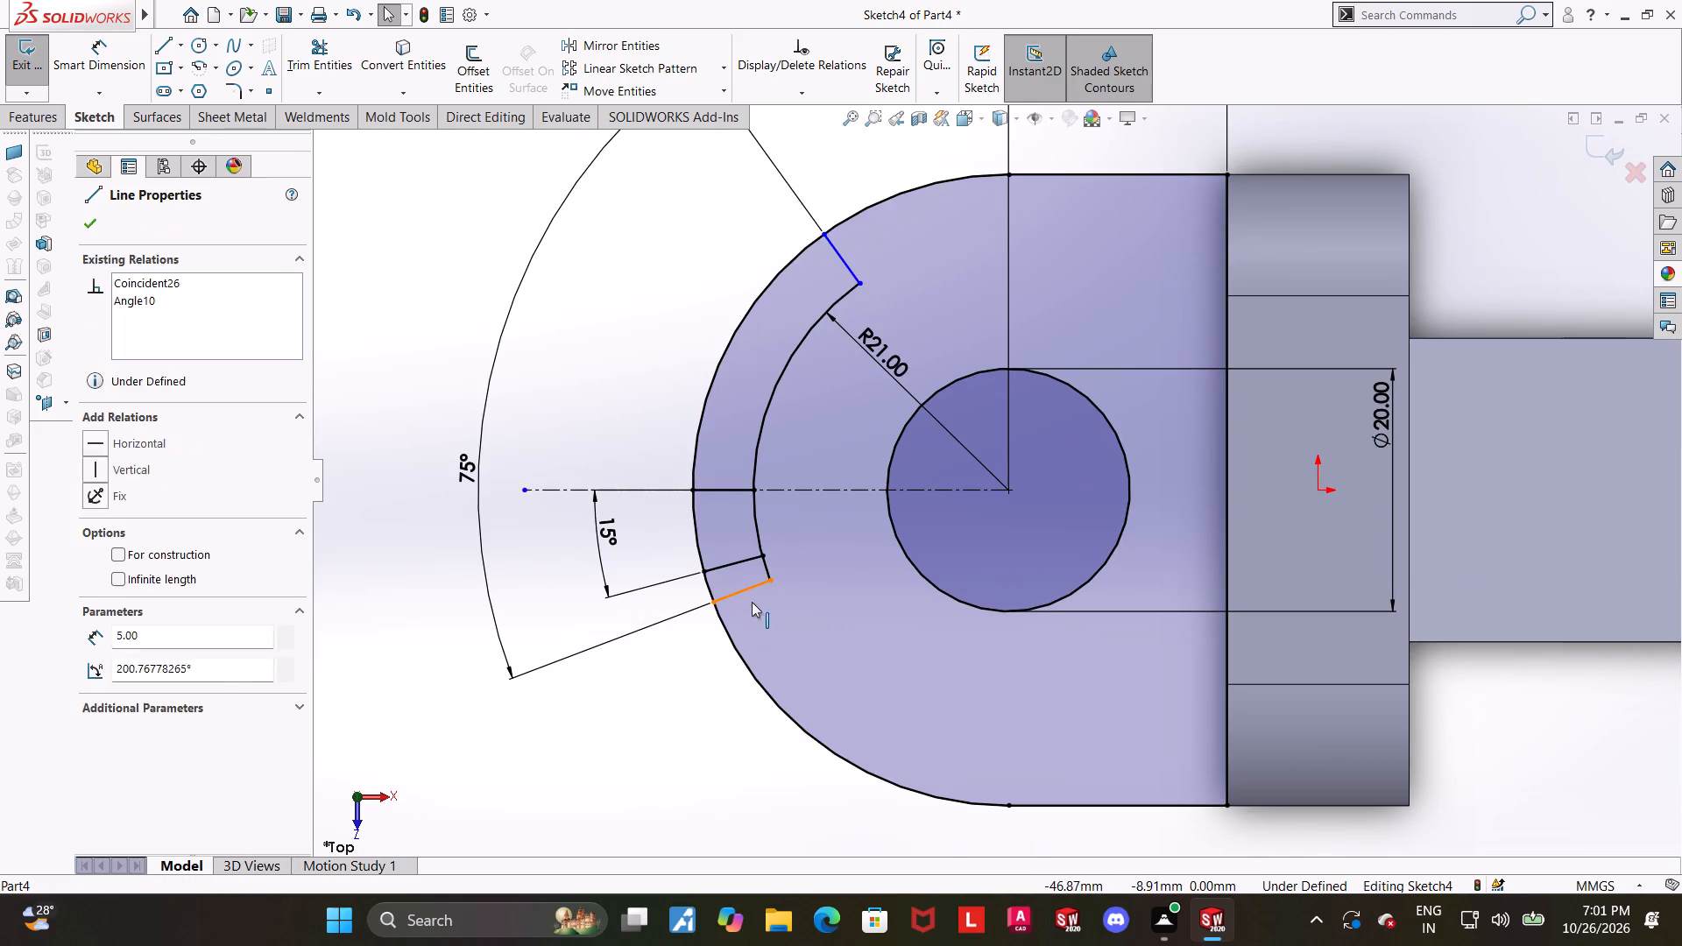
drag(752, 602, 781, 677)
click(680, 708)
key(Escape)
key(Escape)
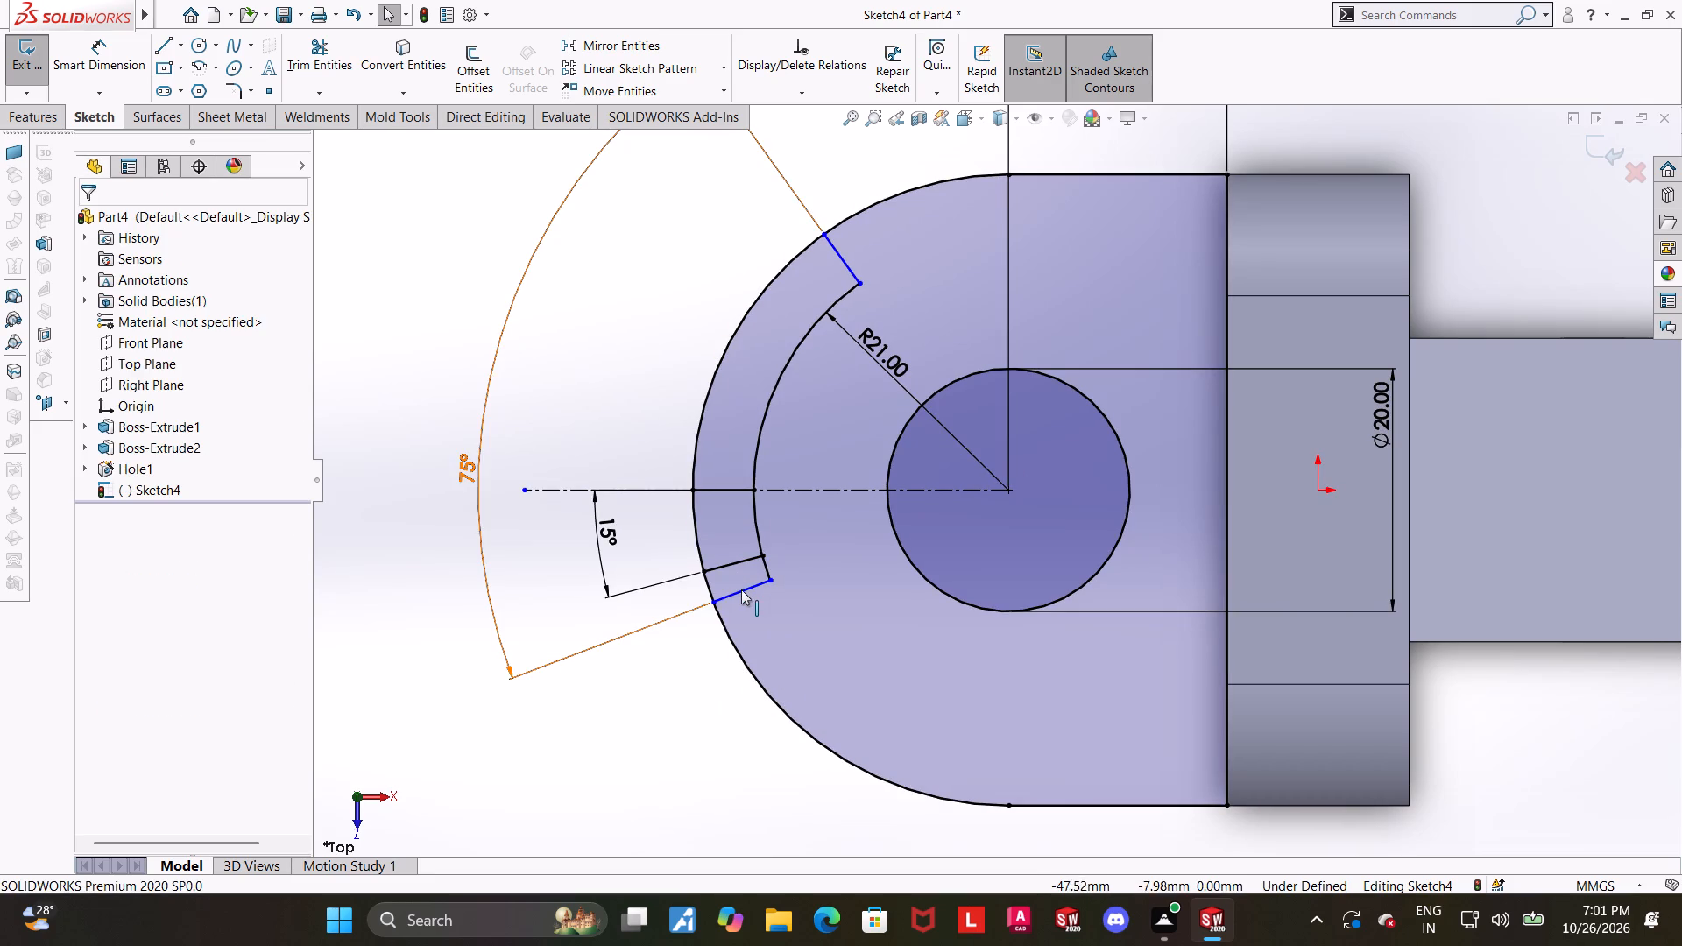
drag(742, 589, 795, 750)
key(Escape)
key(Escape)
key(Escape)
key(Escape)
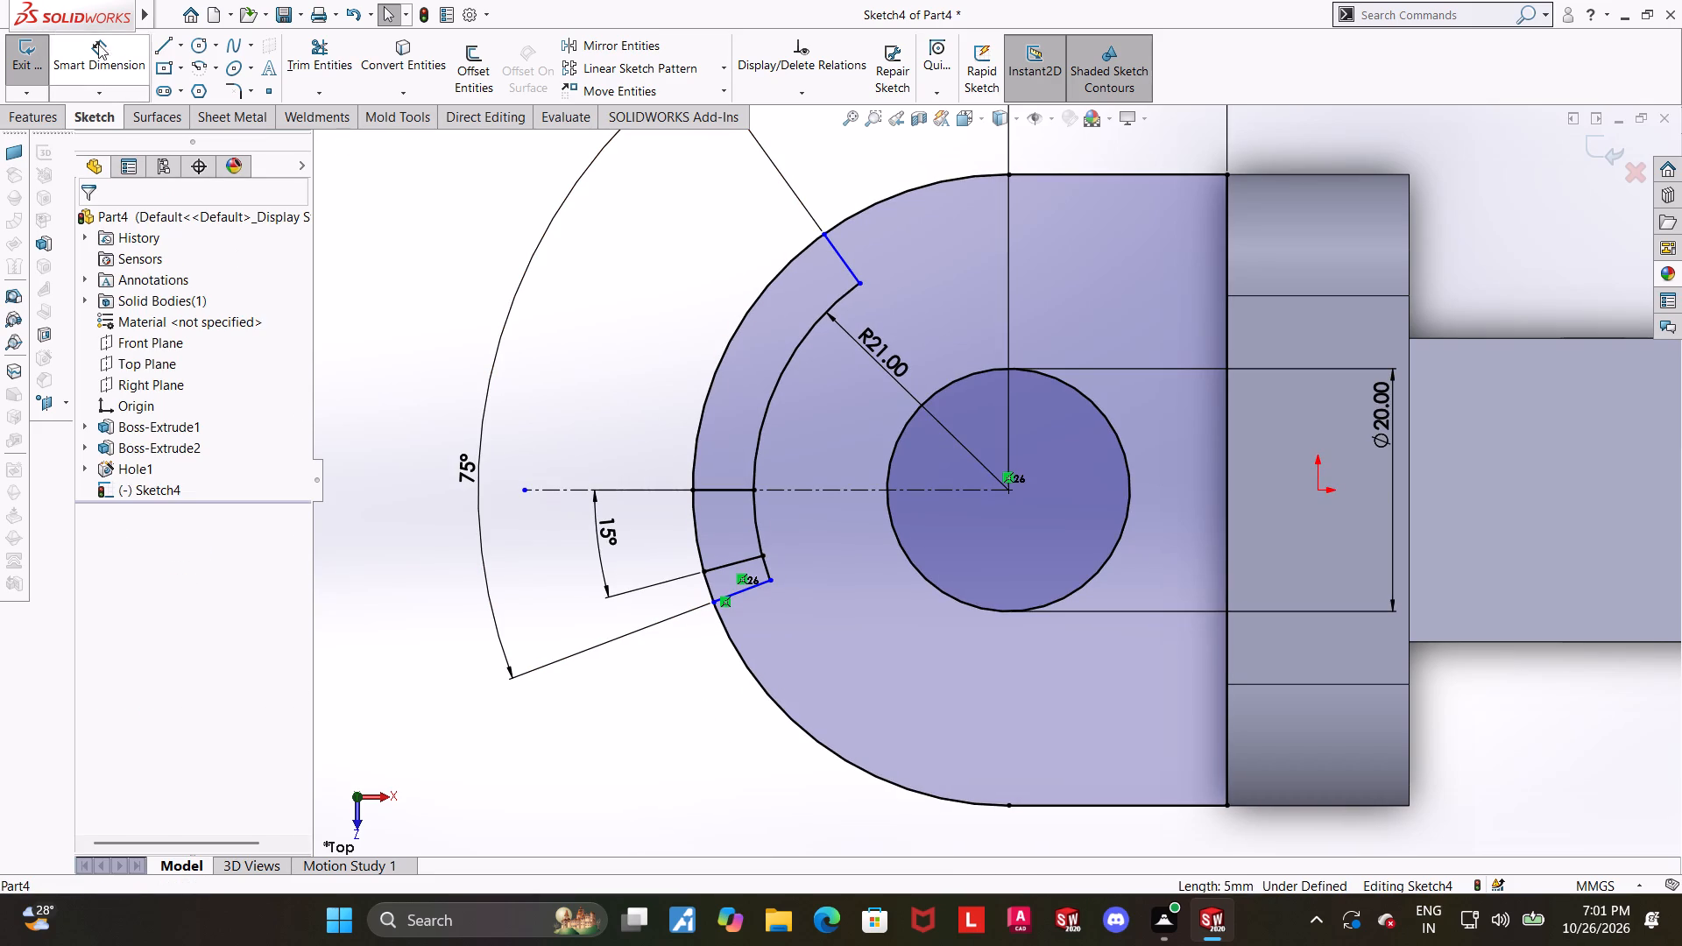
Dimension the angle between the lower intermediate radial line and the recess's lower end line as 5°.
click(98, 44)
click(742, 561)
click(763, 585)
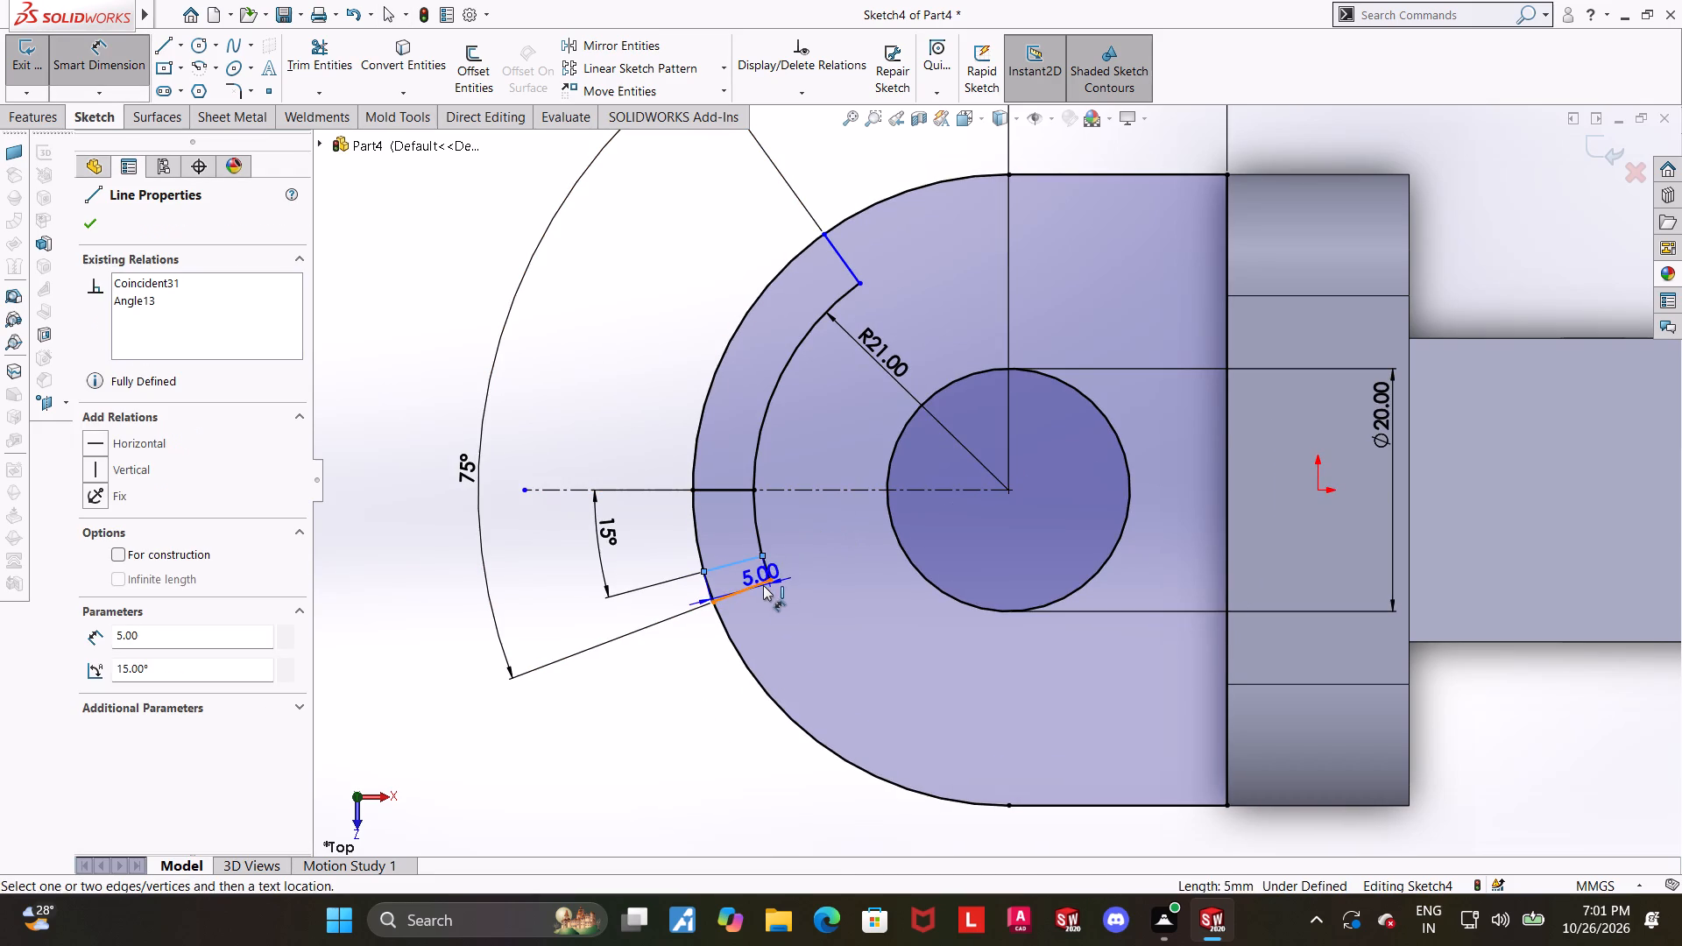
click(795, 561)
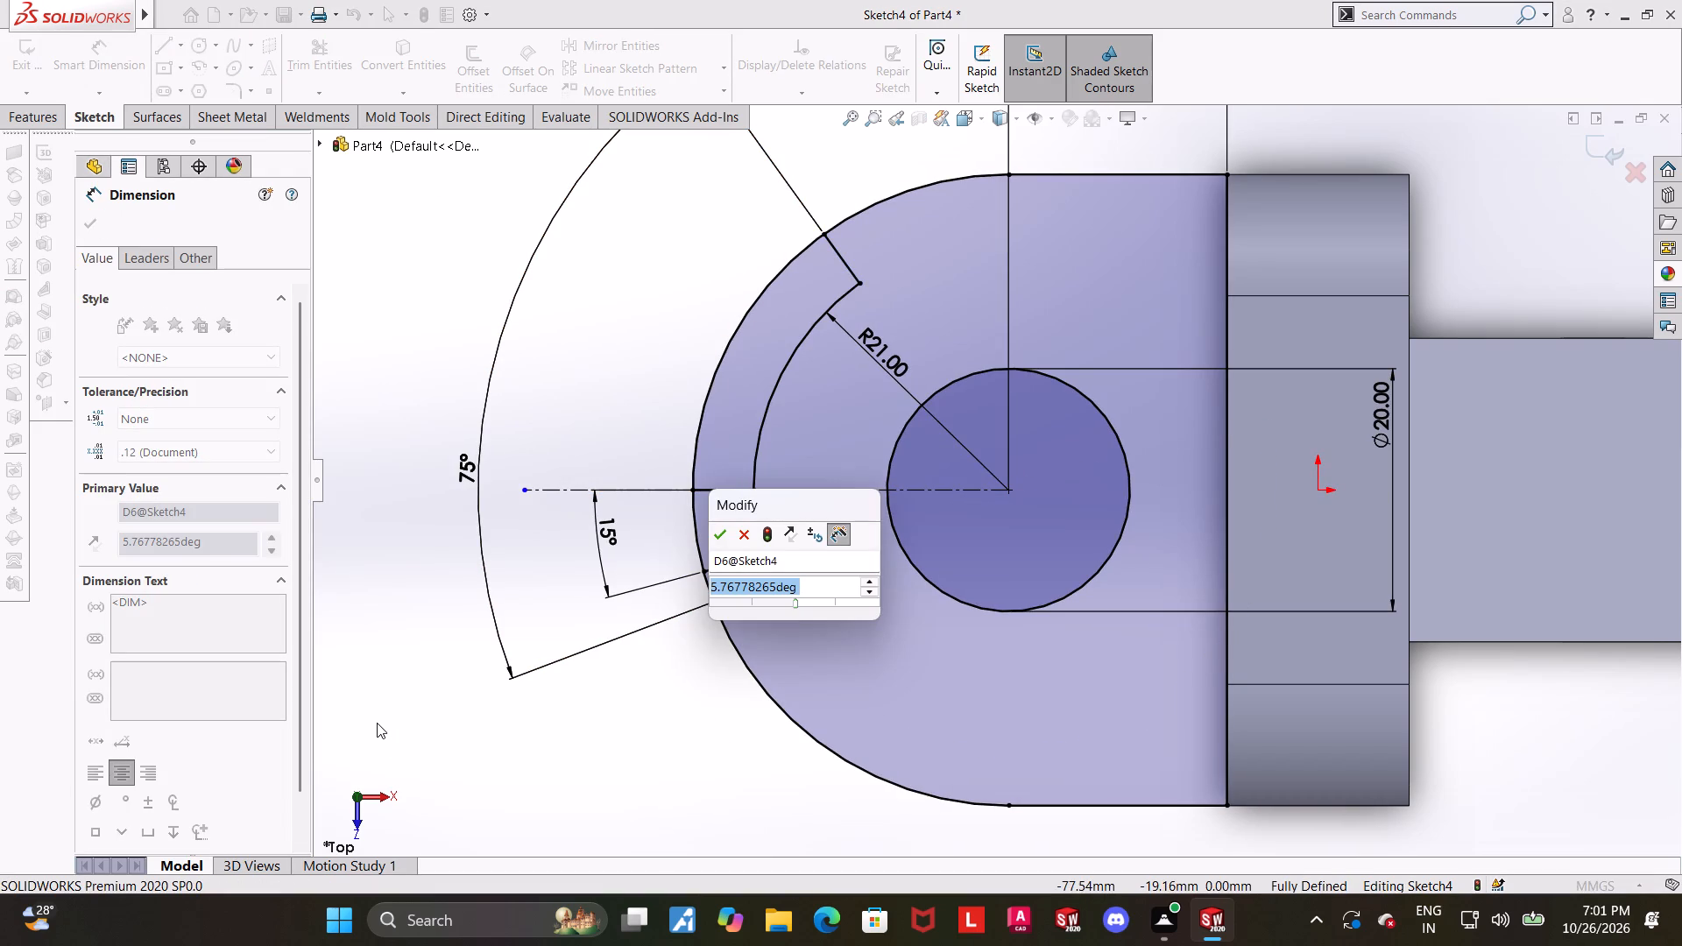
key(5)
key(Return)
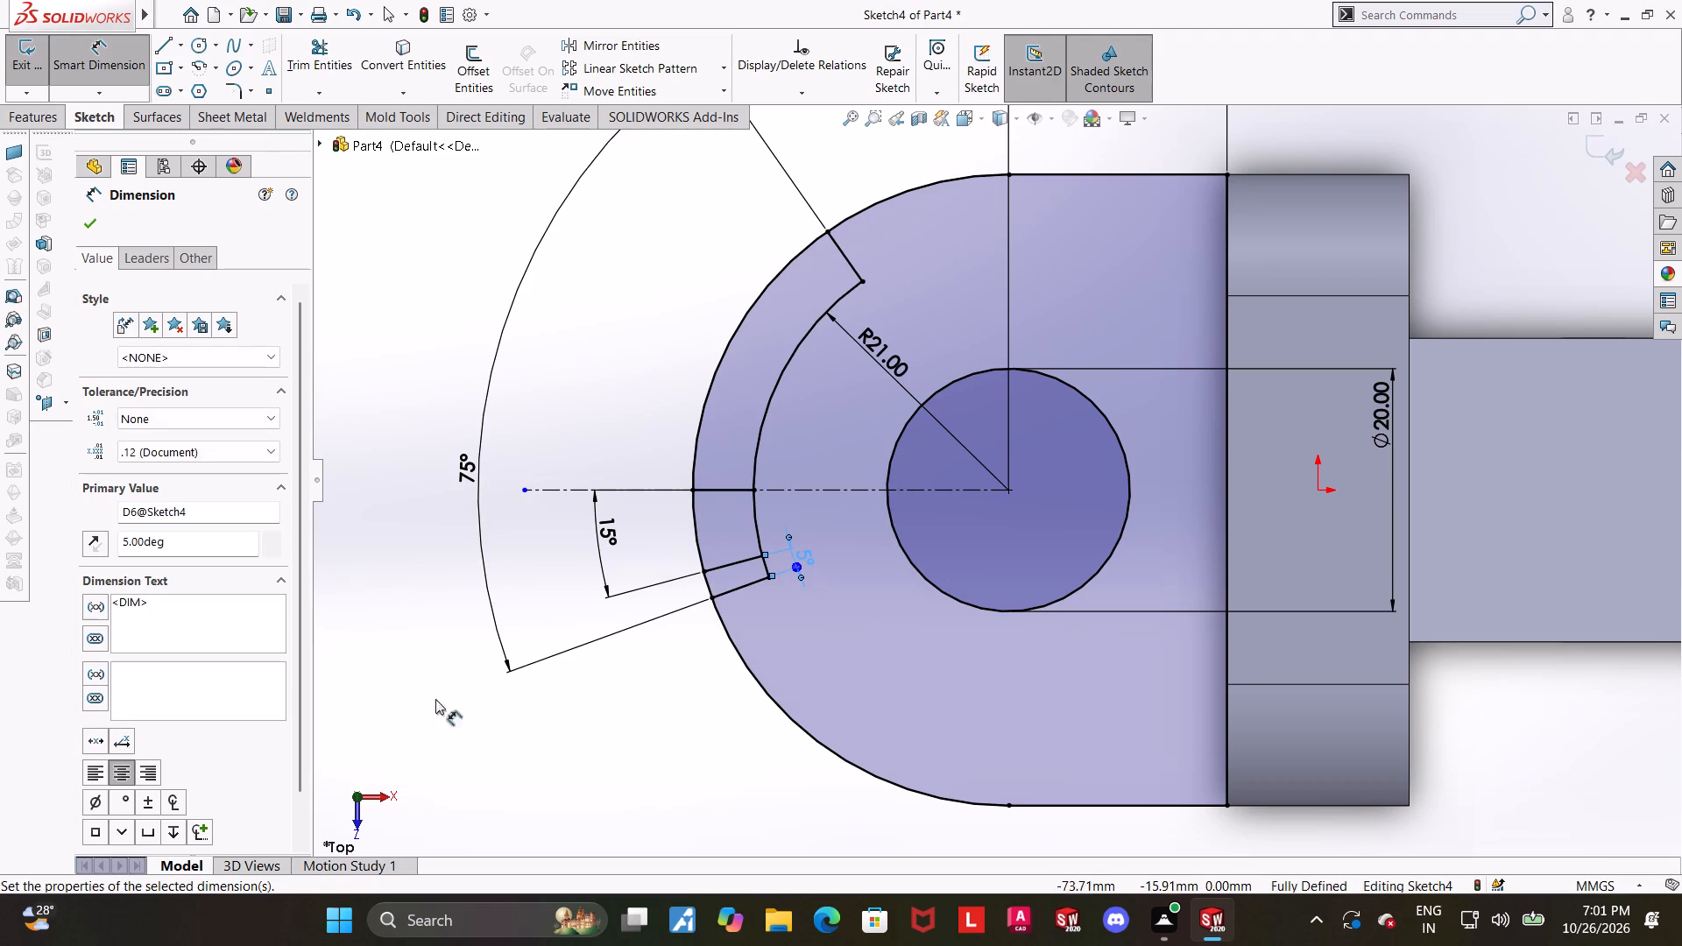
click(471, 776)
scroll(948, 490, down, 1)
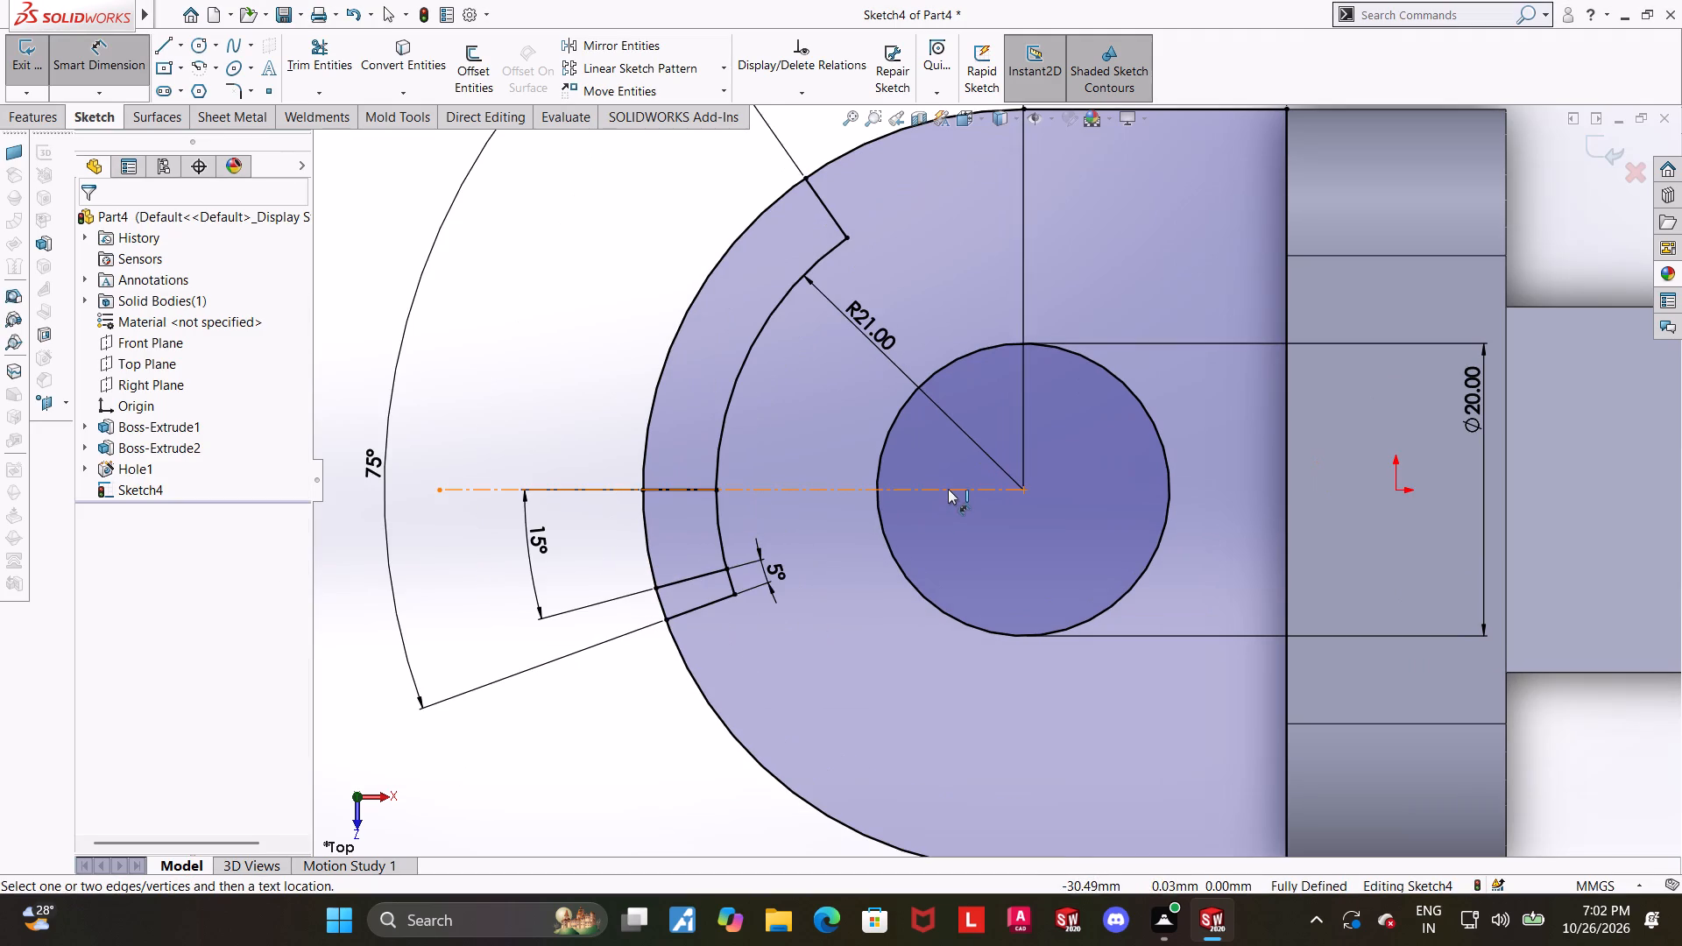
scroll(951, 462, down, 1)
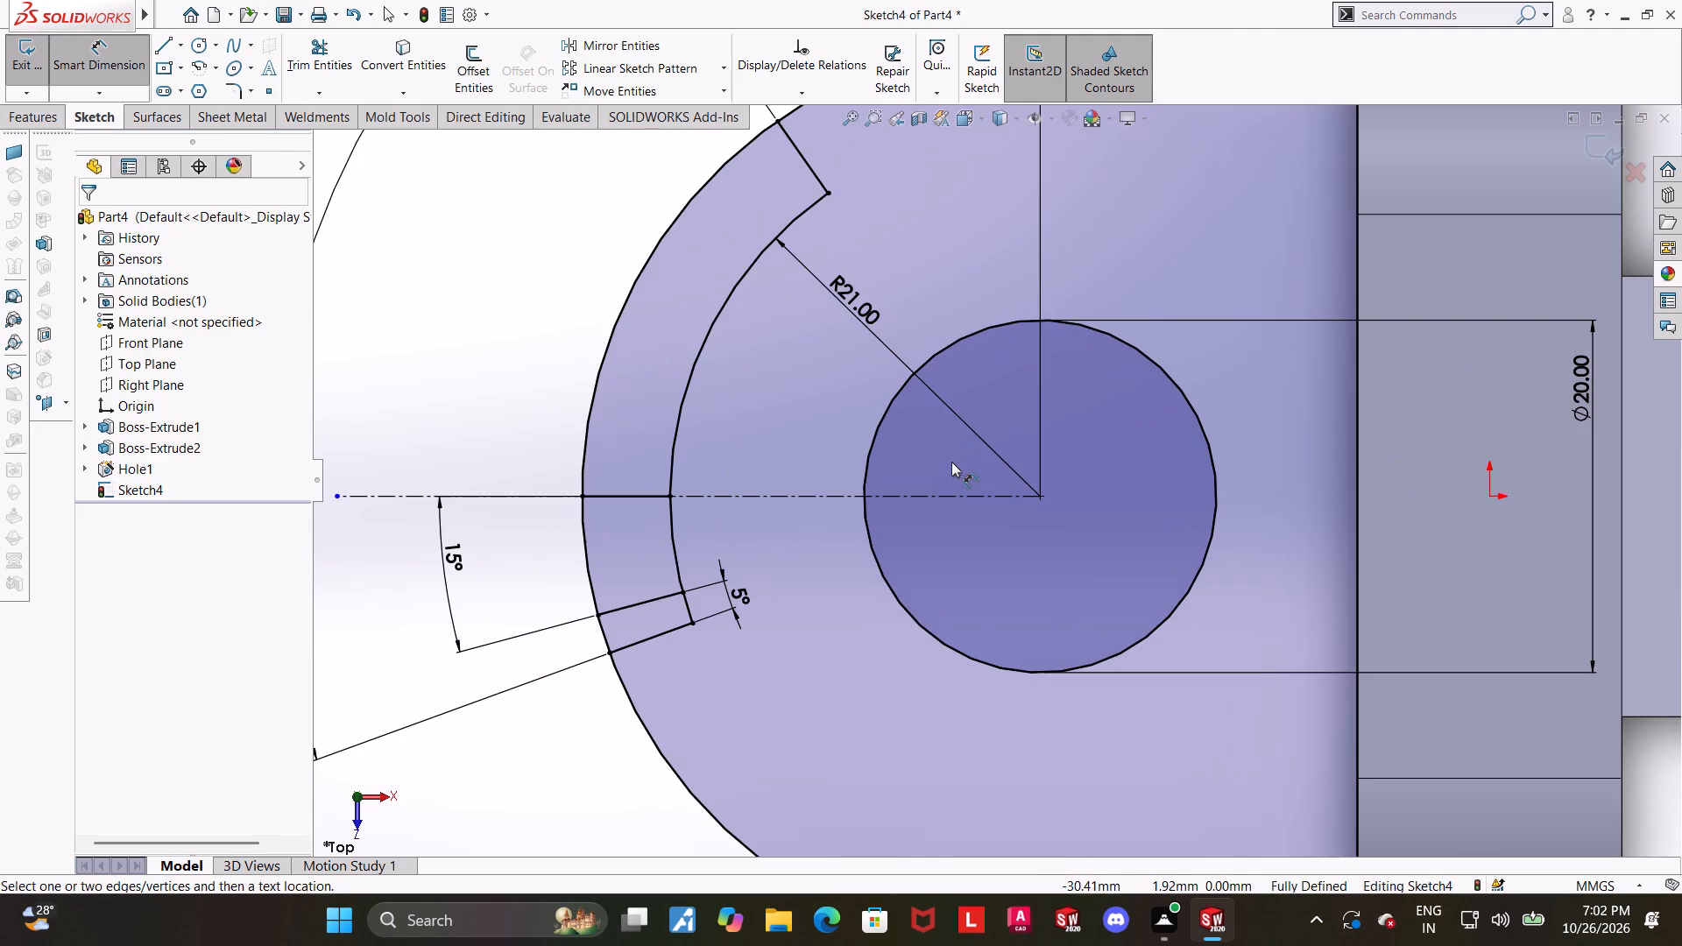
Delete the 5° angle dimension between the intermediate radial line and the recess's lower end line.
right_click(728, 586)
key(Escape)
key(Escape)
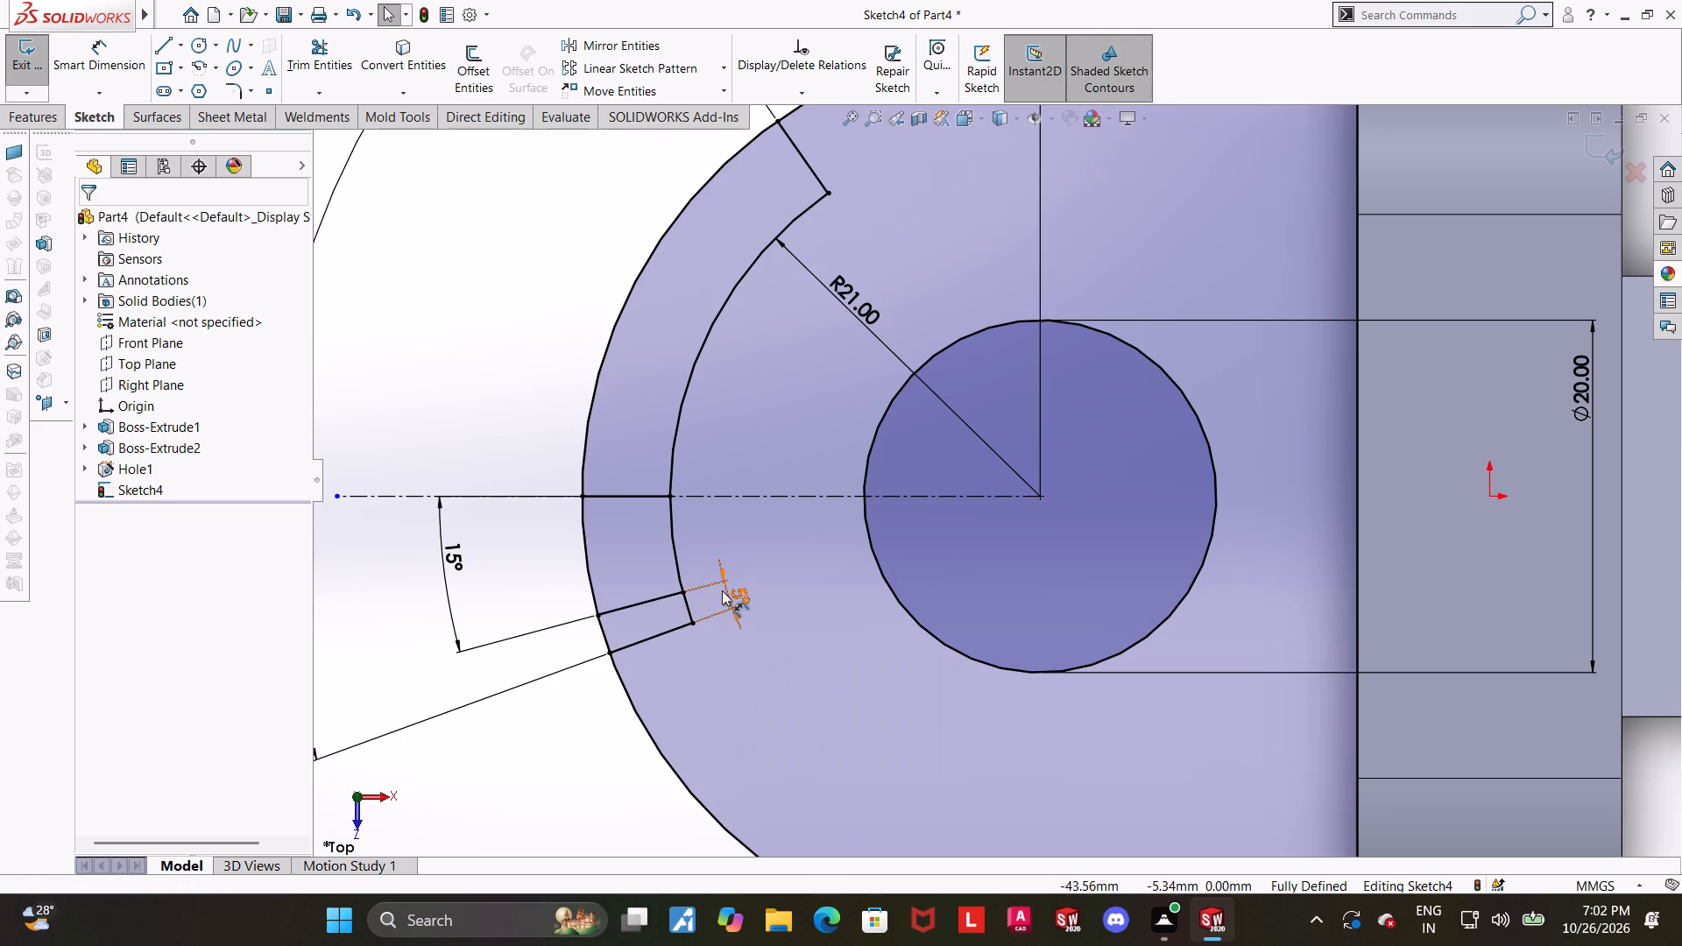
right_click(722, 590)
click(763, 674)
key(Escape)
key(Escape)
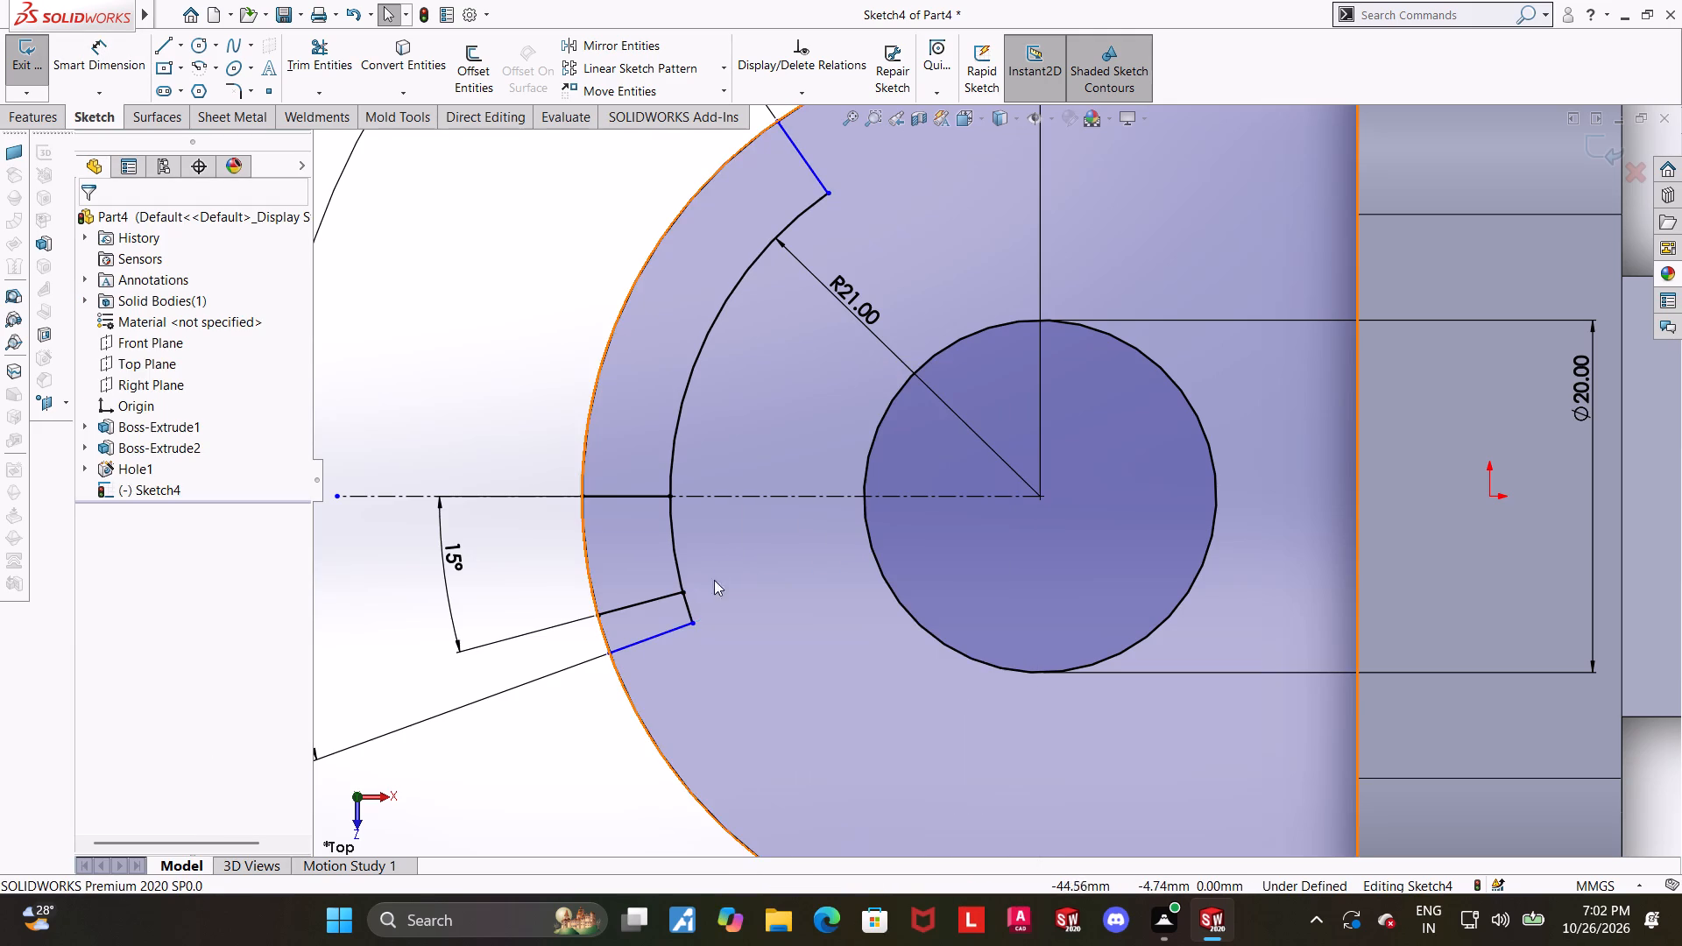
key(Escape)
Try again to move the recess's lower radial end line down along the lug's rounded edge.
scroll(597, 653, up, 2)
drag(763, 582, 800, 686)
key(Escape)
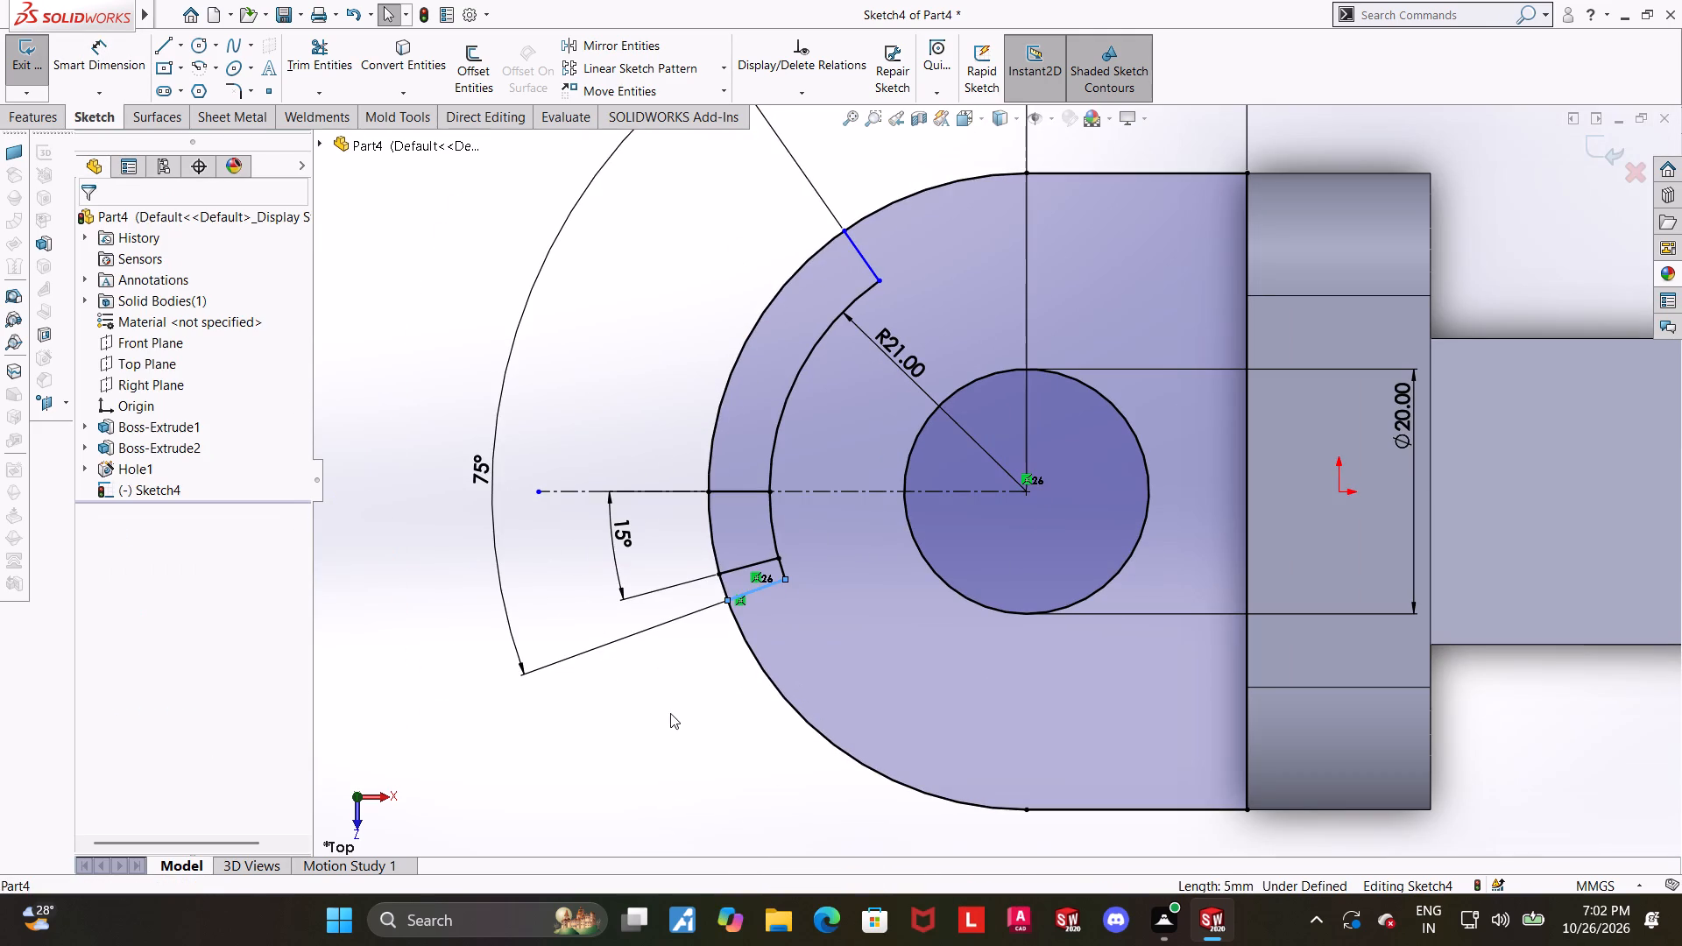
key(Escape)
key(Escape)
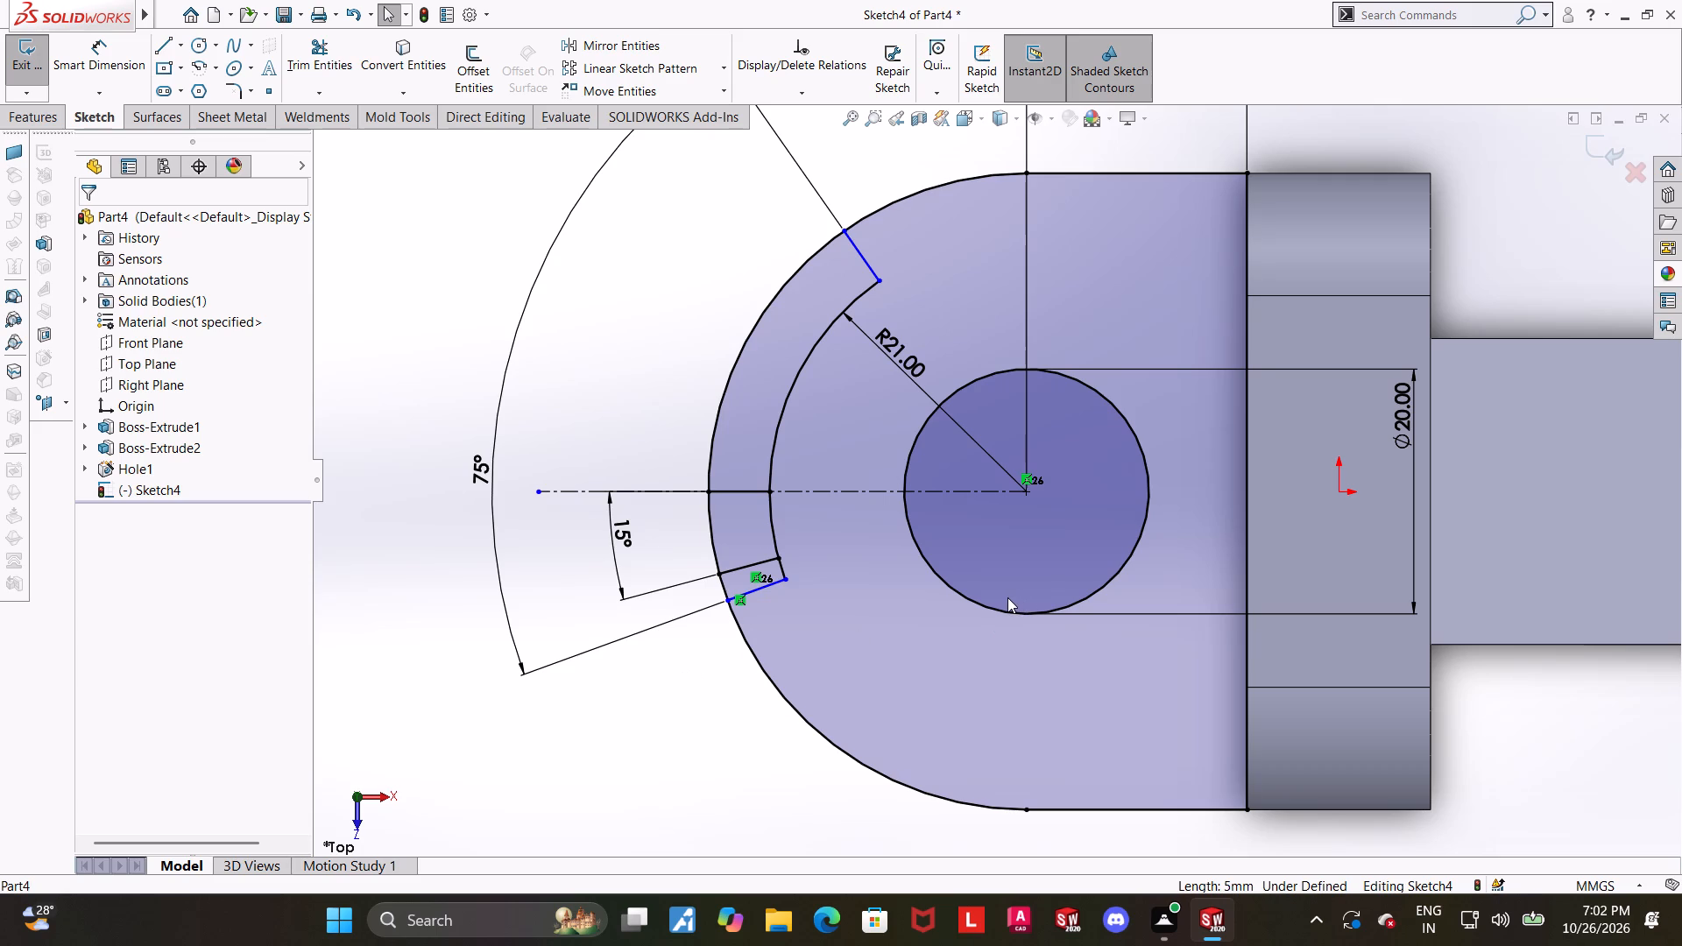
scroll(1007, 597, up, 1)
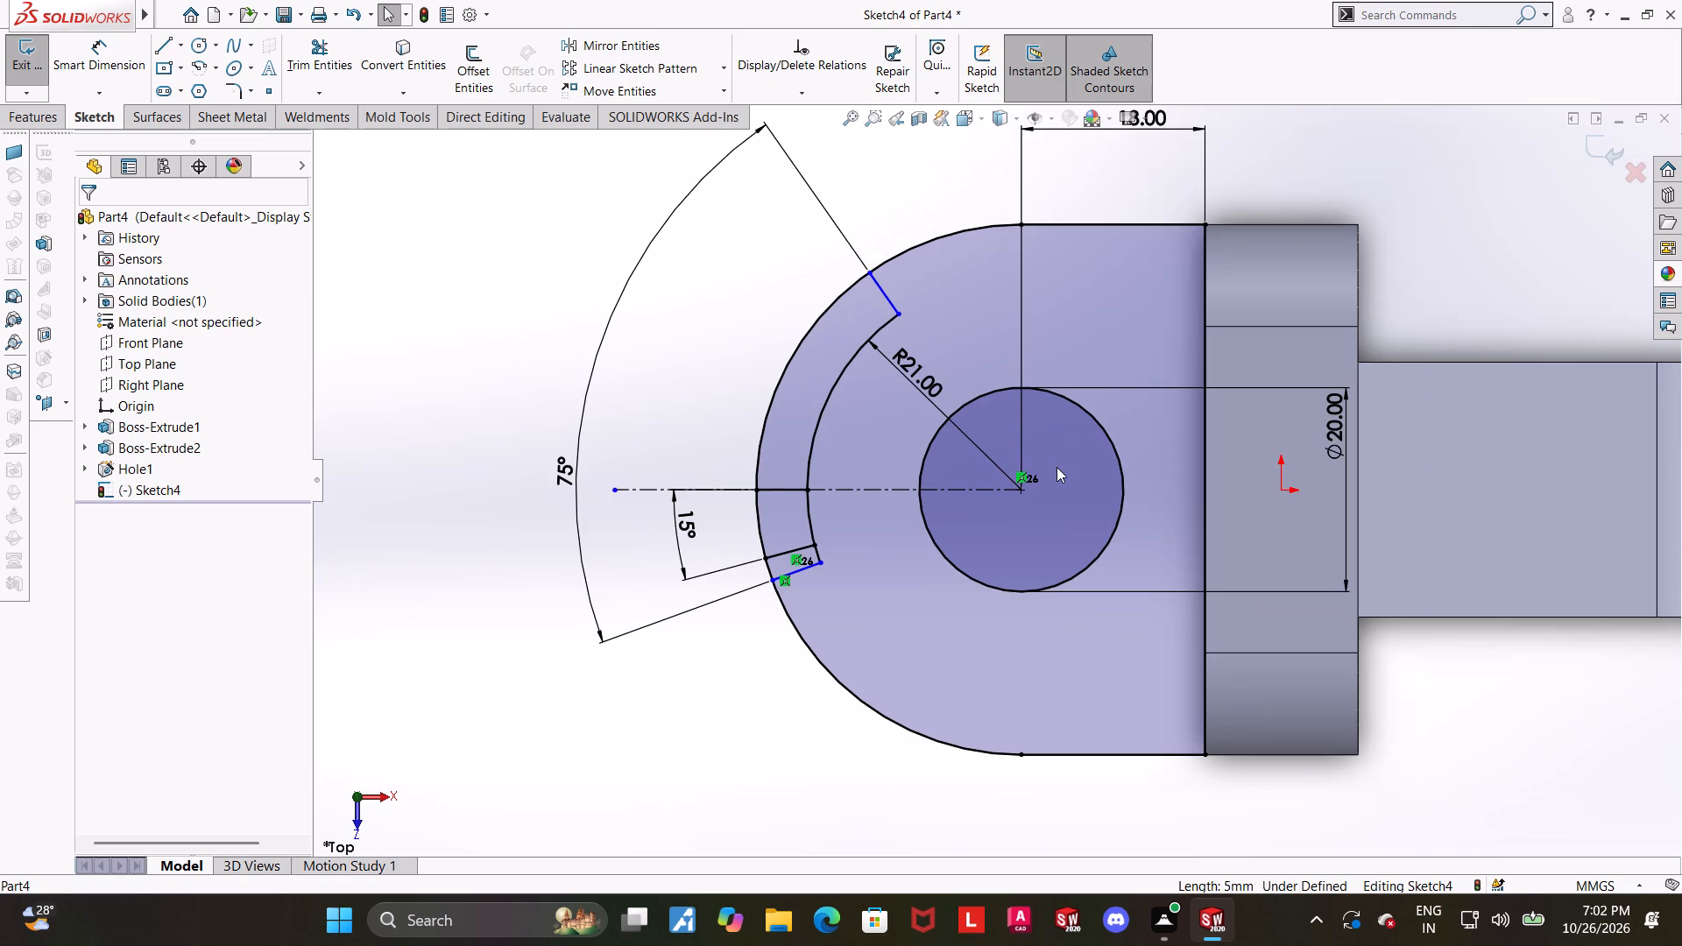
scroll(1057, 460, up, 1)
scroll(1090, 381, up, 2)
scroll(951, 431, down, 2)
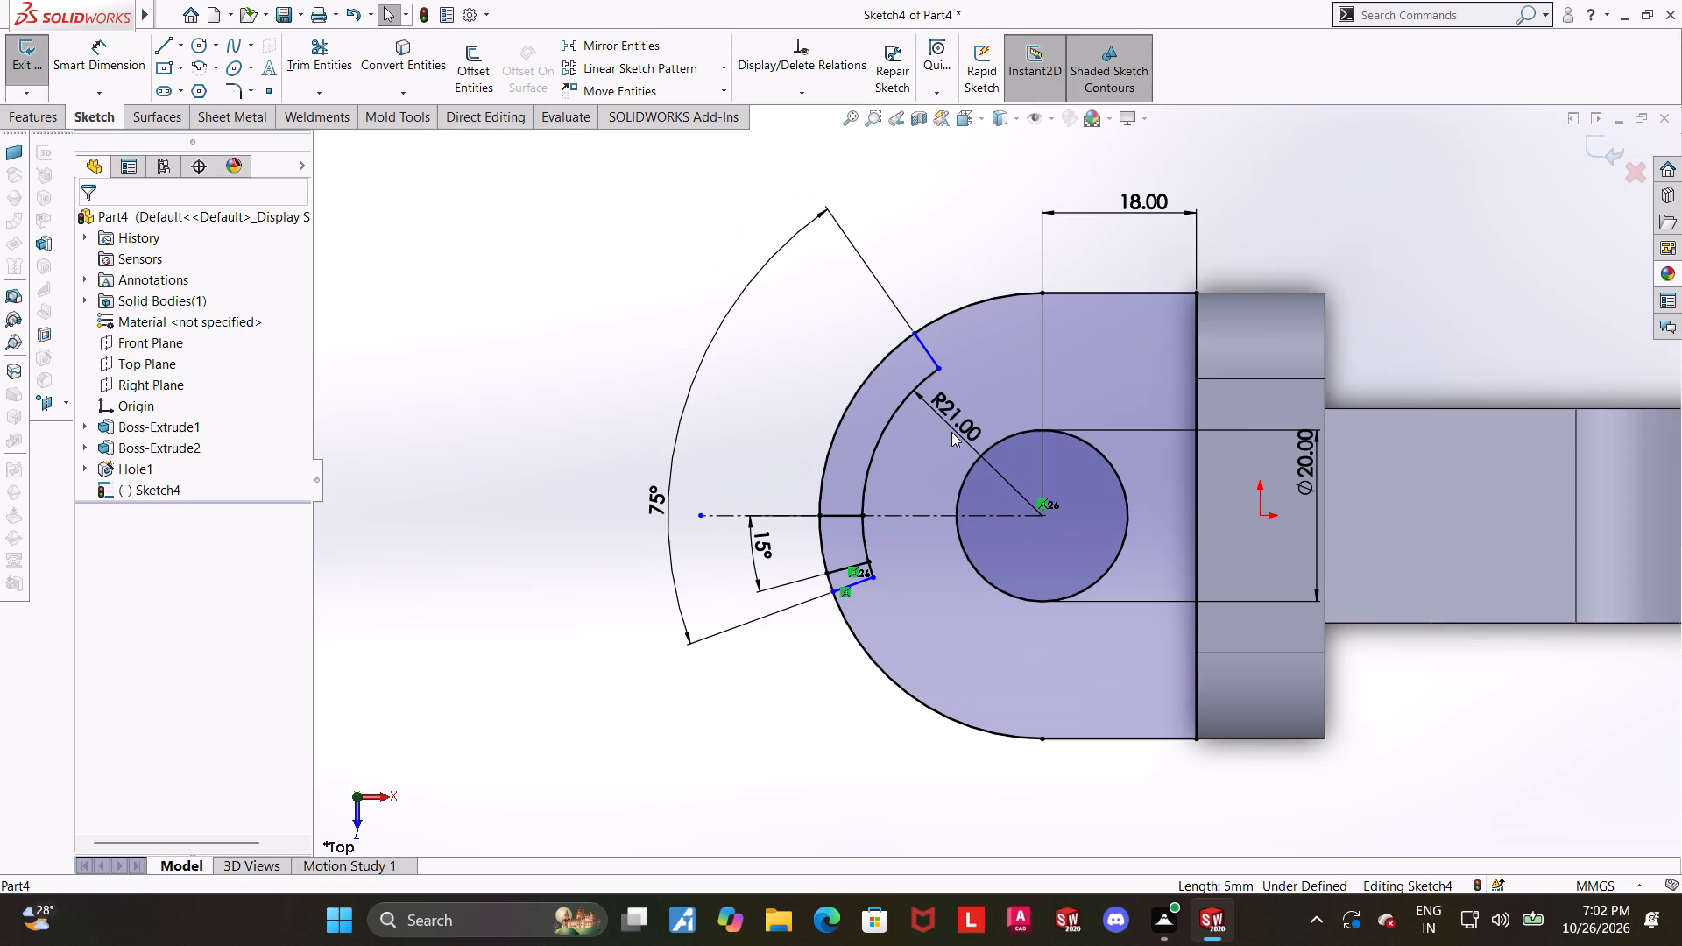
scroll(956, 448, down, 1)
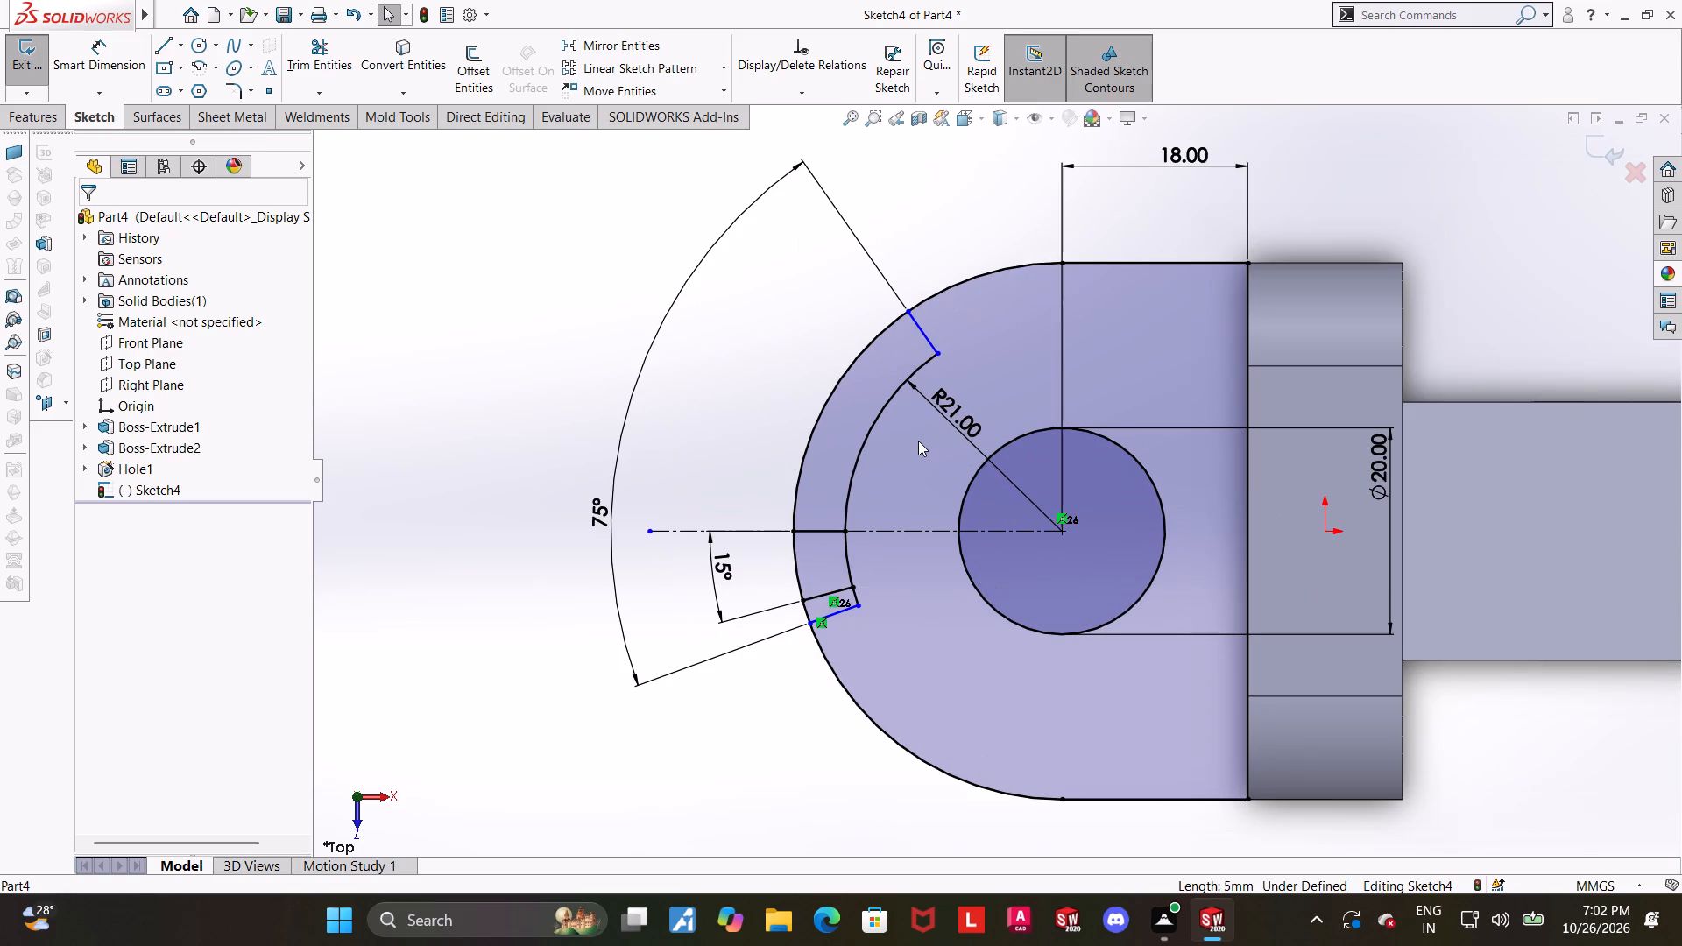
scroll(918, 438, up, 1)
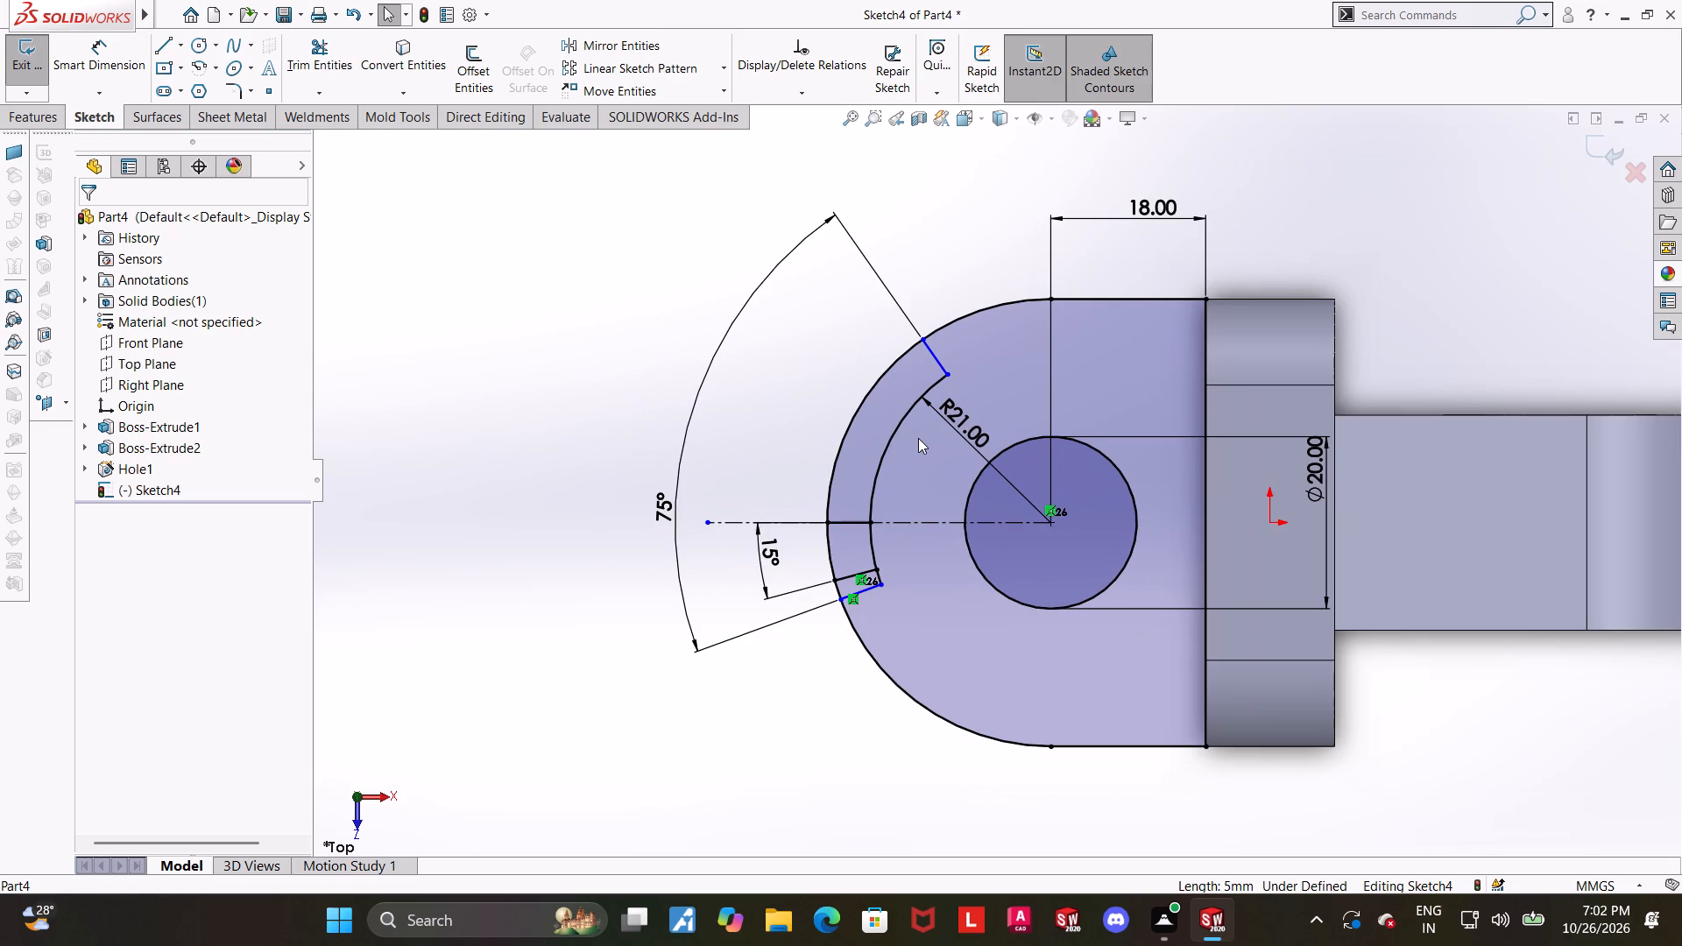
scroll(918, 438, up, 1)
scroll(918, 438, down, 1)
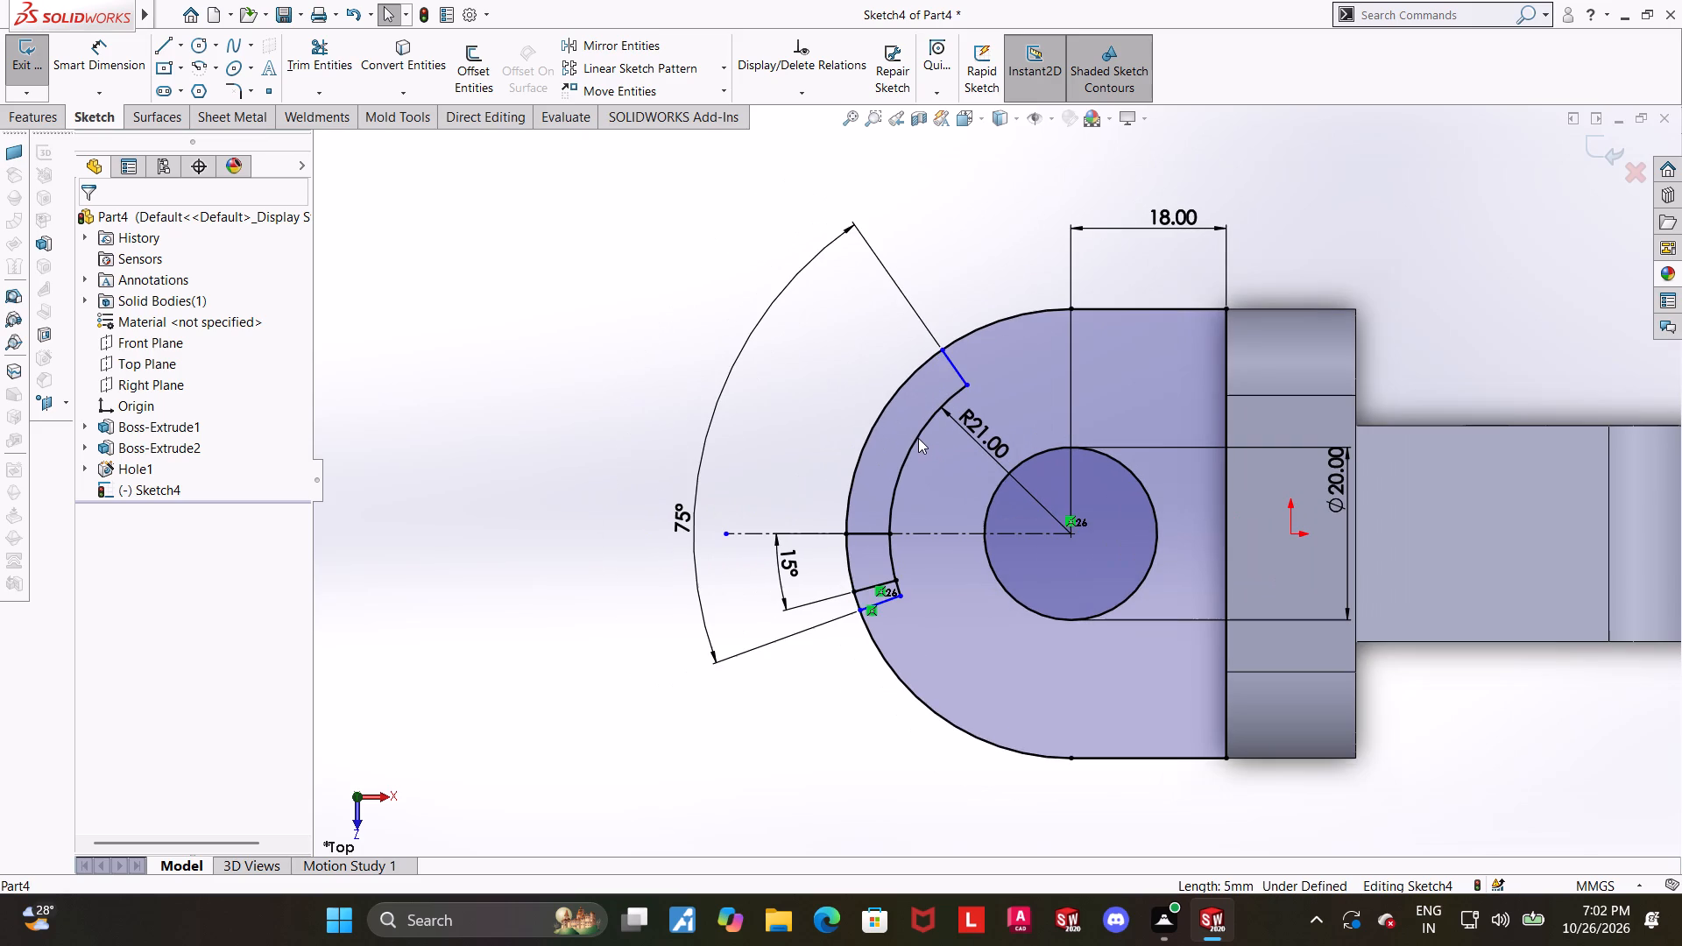
Dimension the angle between the intermediate radial line below the centerline and the recess's lower end line as 15°.
scroll(907, 666, down, 4)
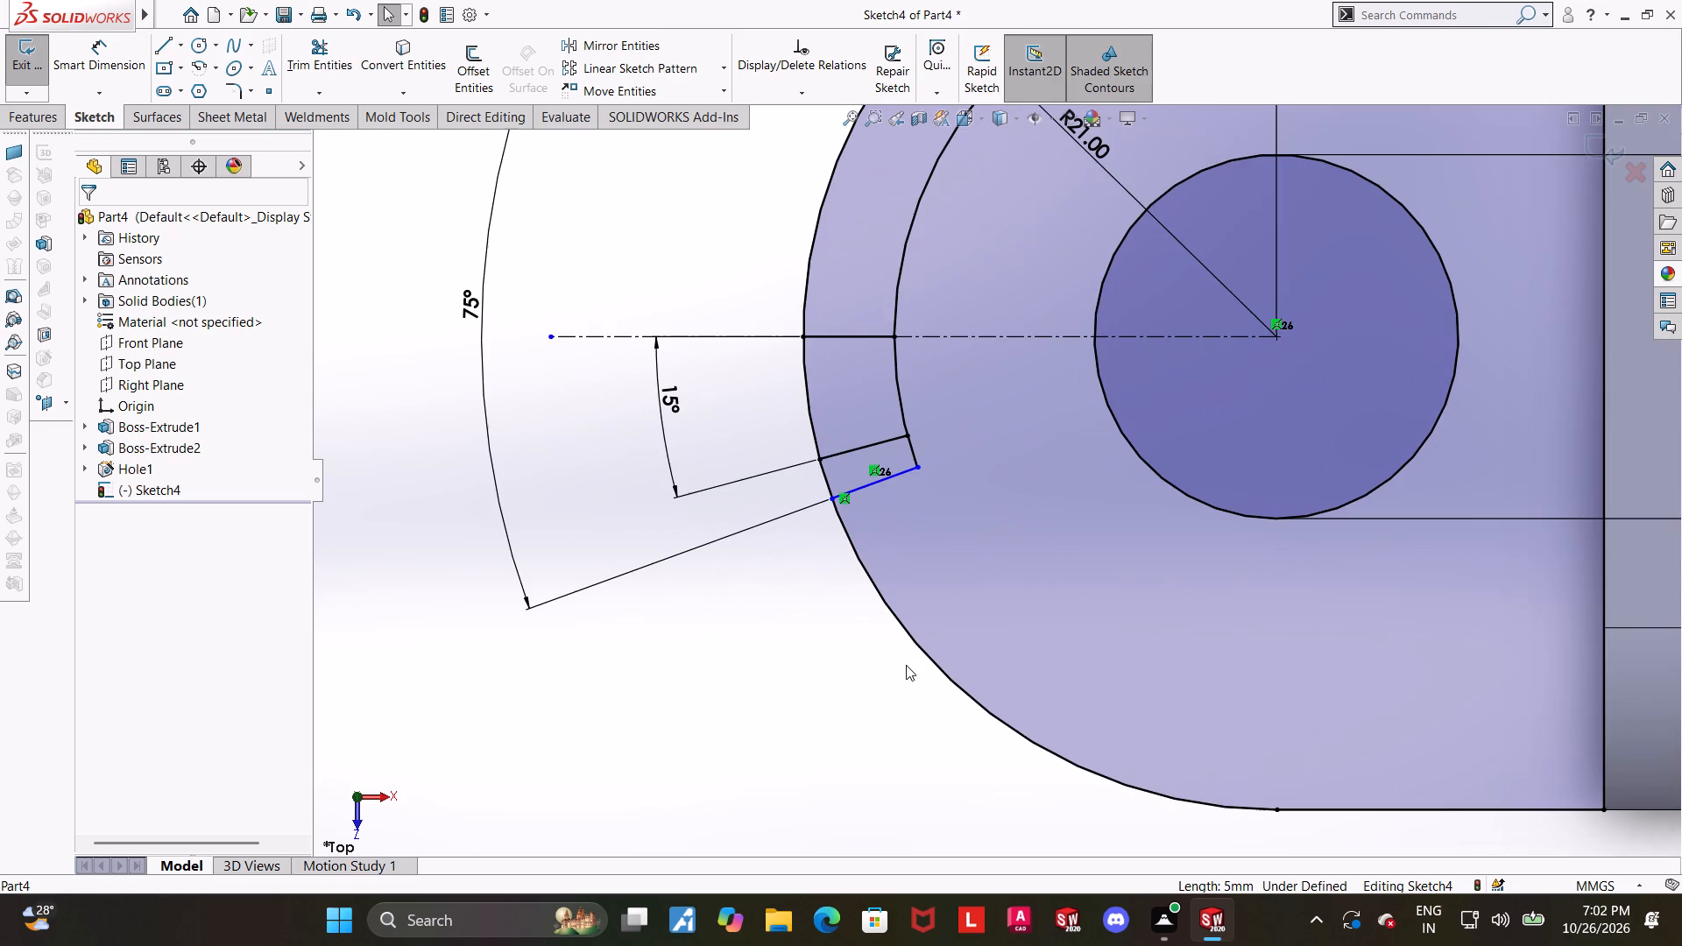
drag(110, 53, 121, 53)
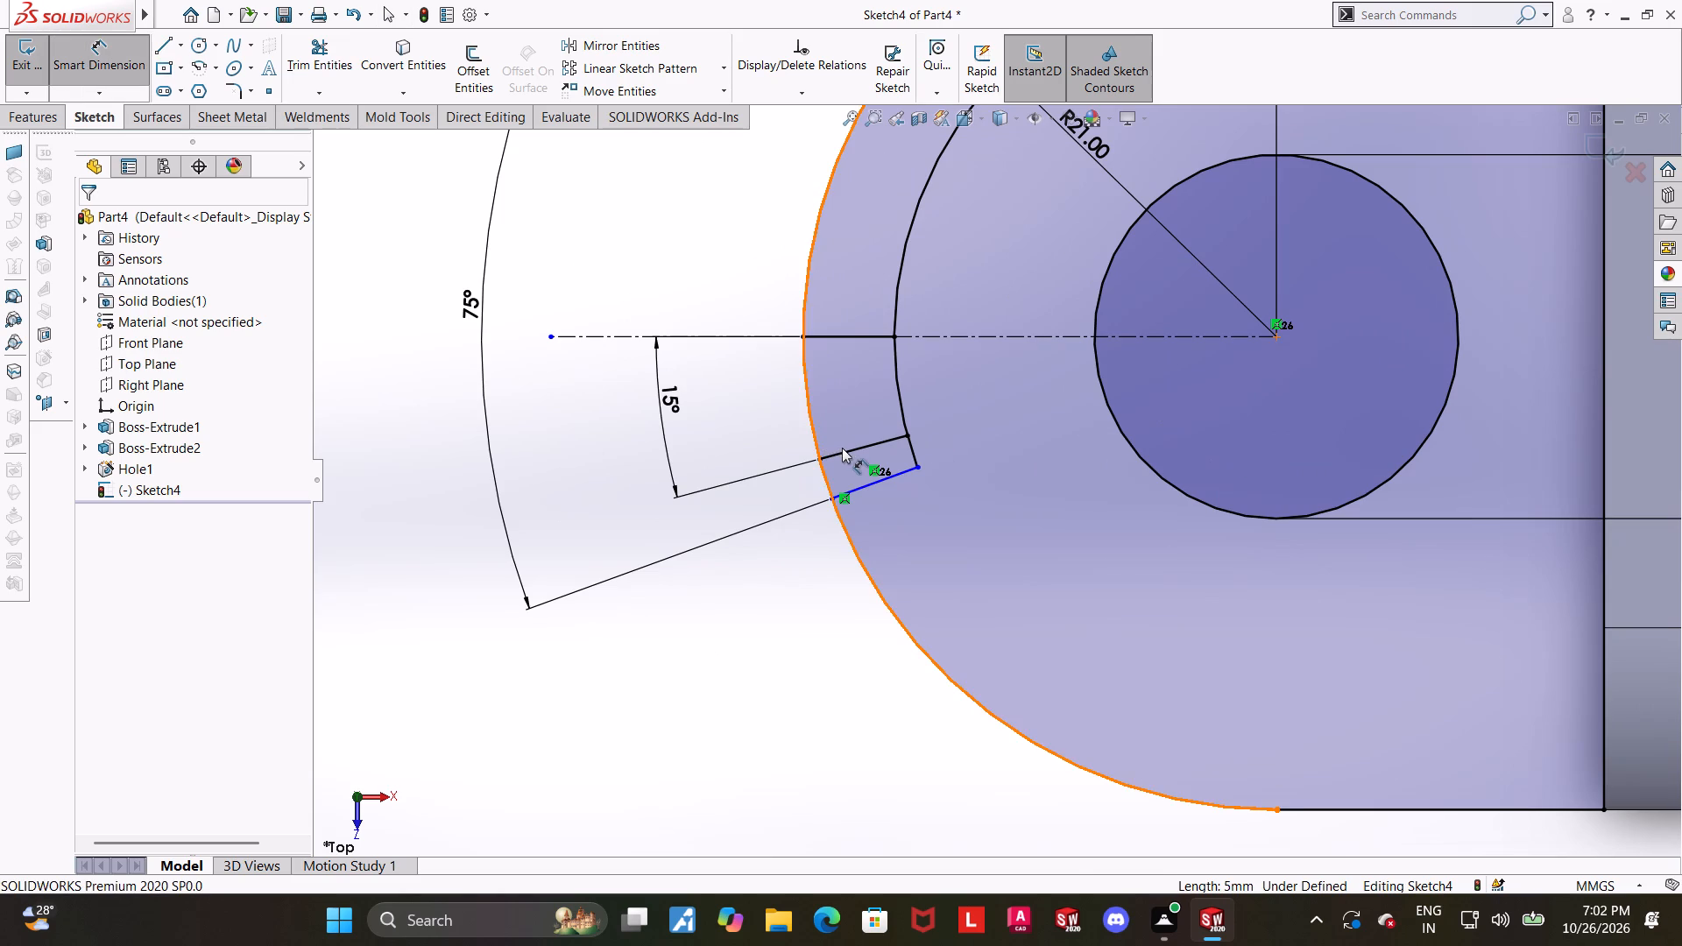
click(842, 448)
click(847, 451)
click(871, 488)
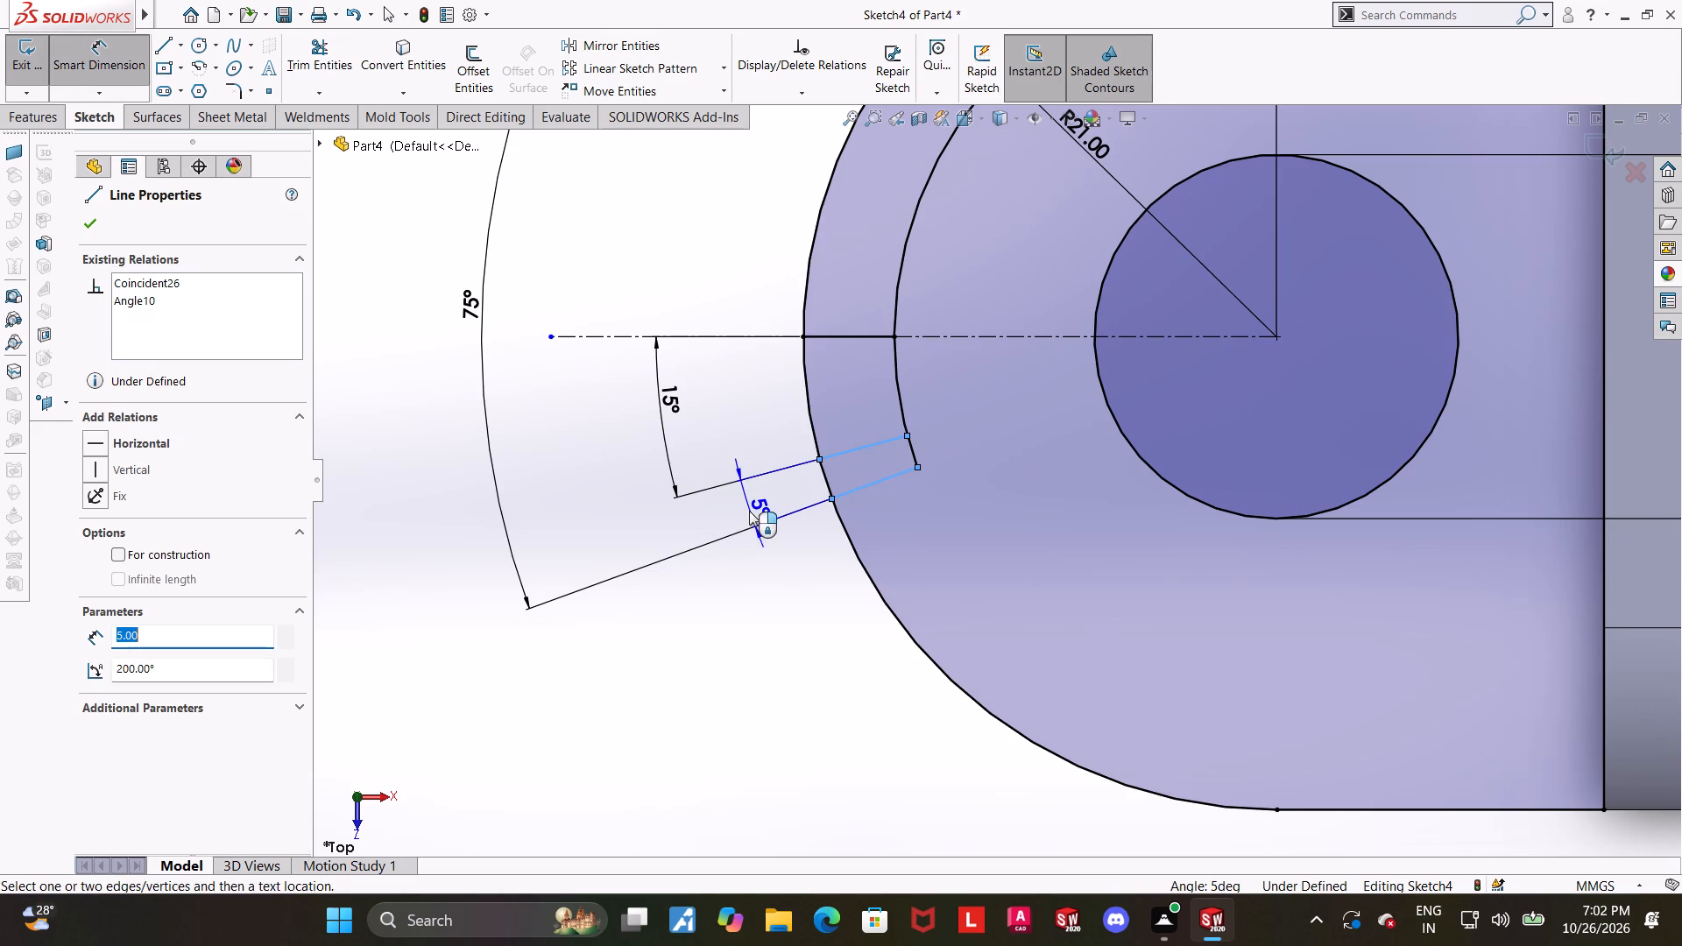
click(749, 511)
text(15)
key(Return)
key(Escape)
key(Escape)
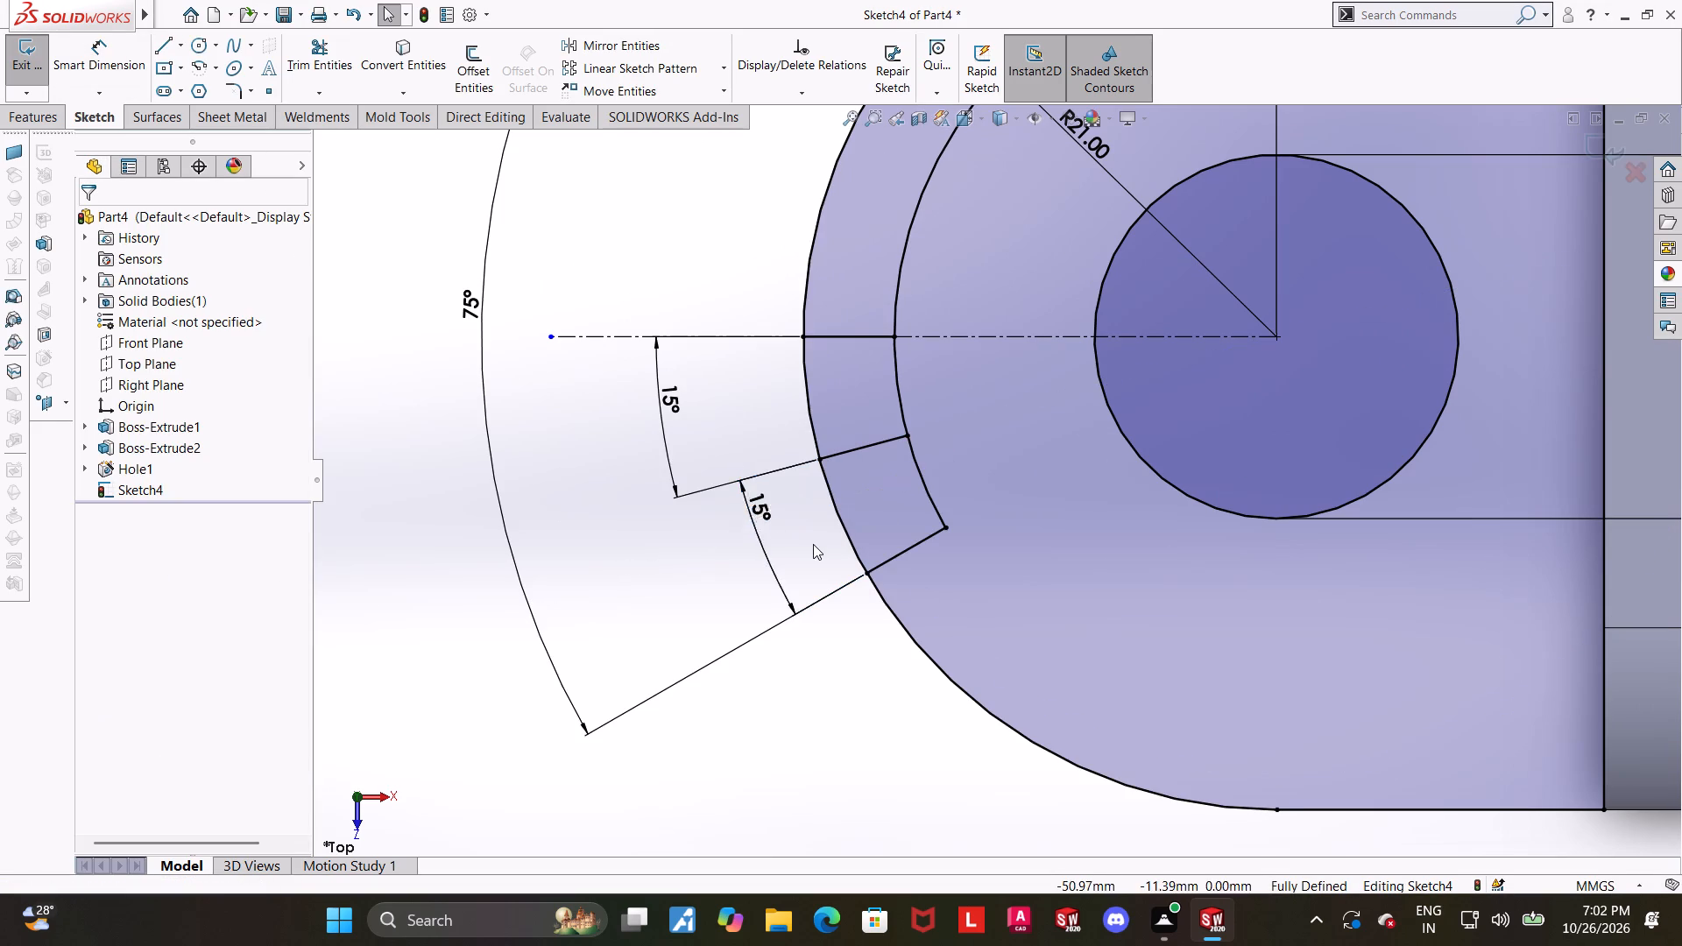
Set the angle between the intermediate radial line and the recess's lower end line to 10°.
scroll(813, 544, up, 4)
scroll(1071, 641, up, 3)
scroll(1133, 399, down, 2)
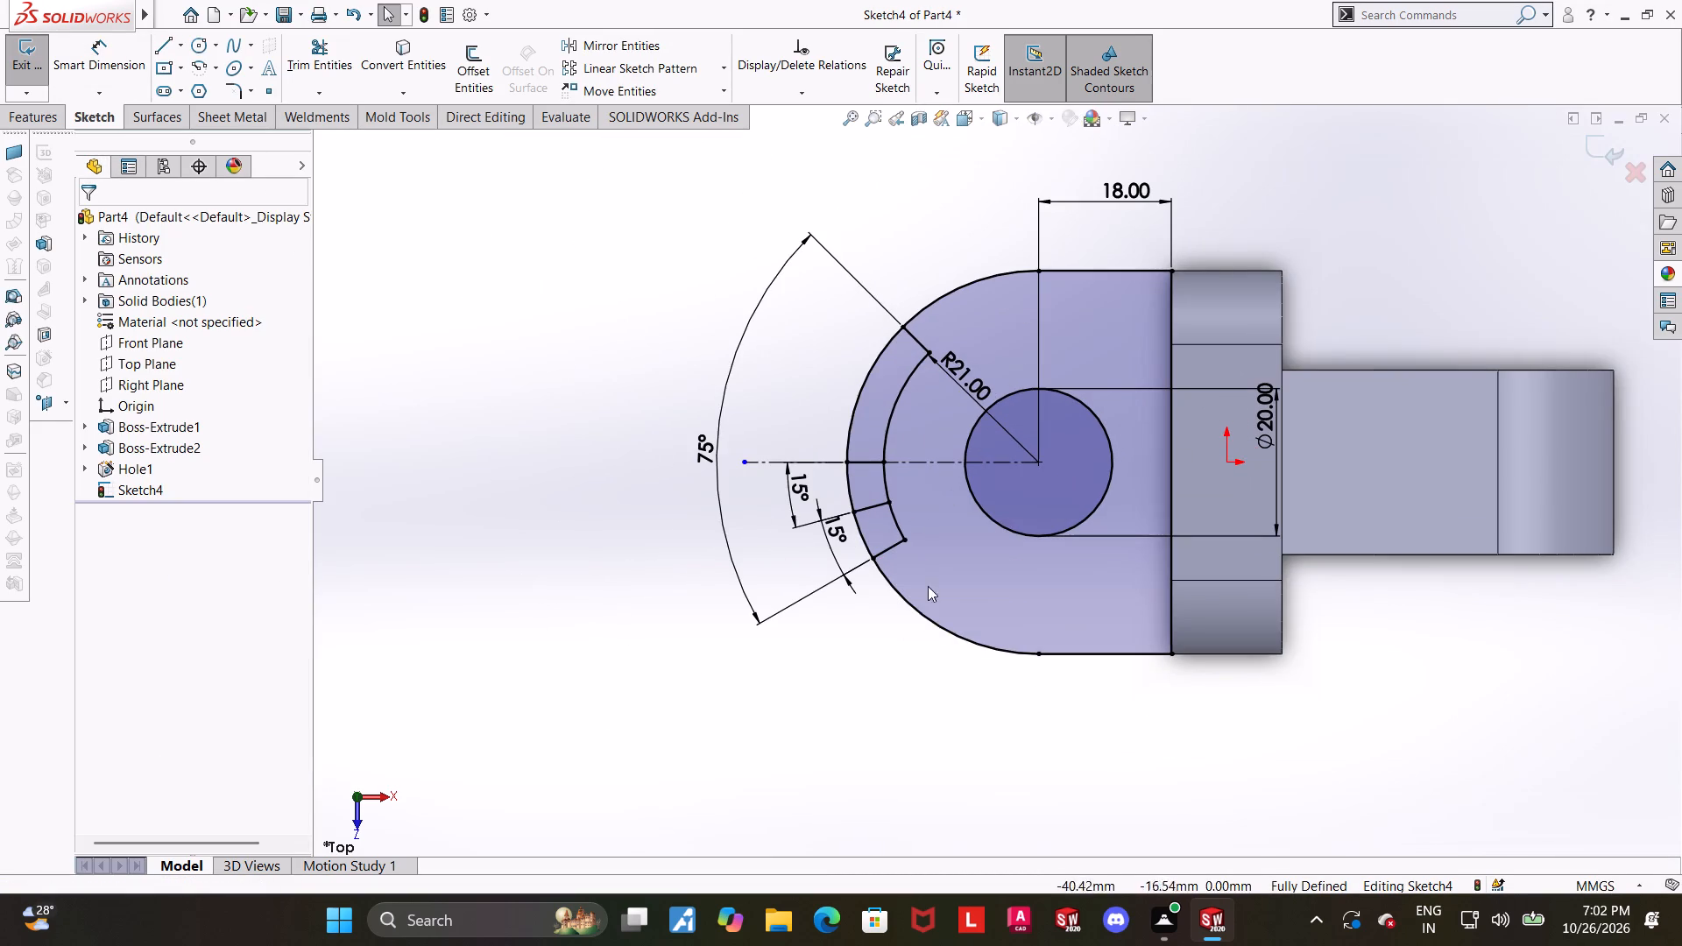
scroll(907, 632, down, 1)
scroll(972, 575, up, 1)
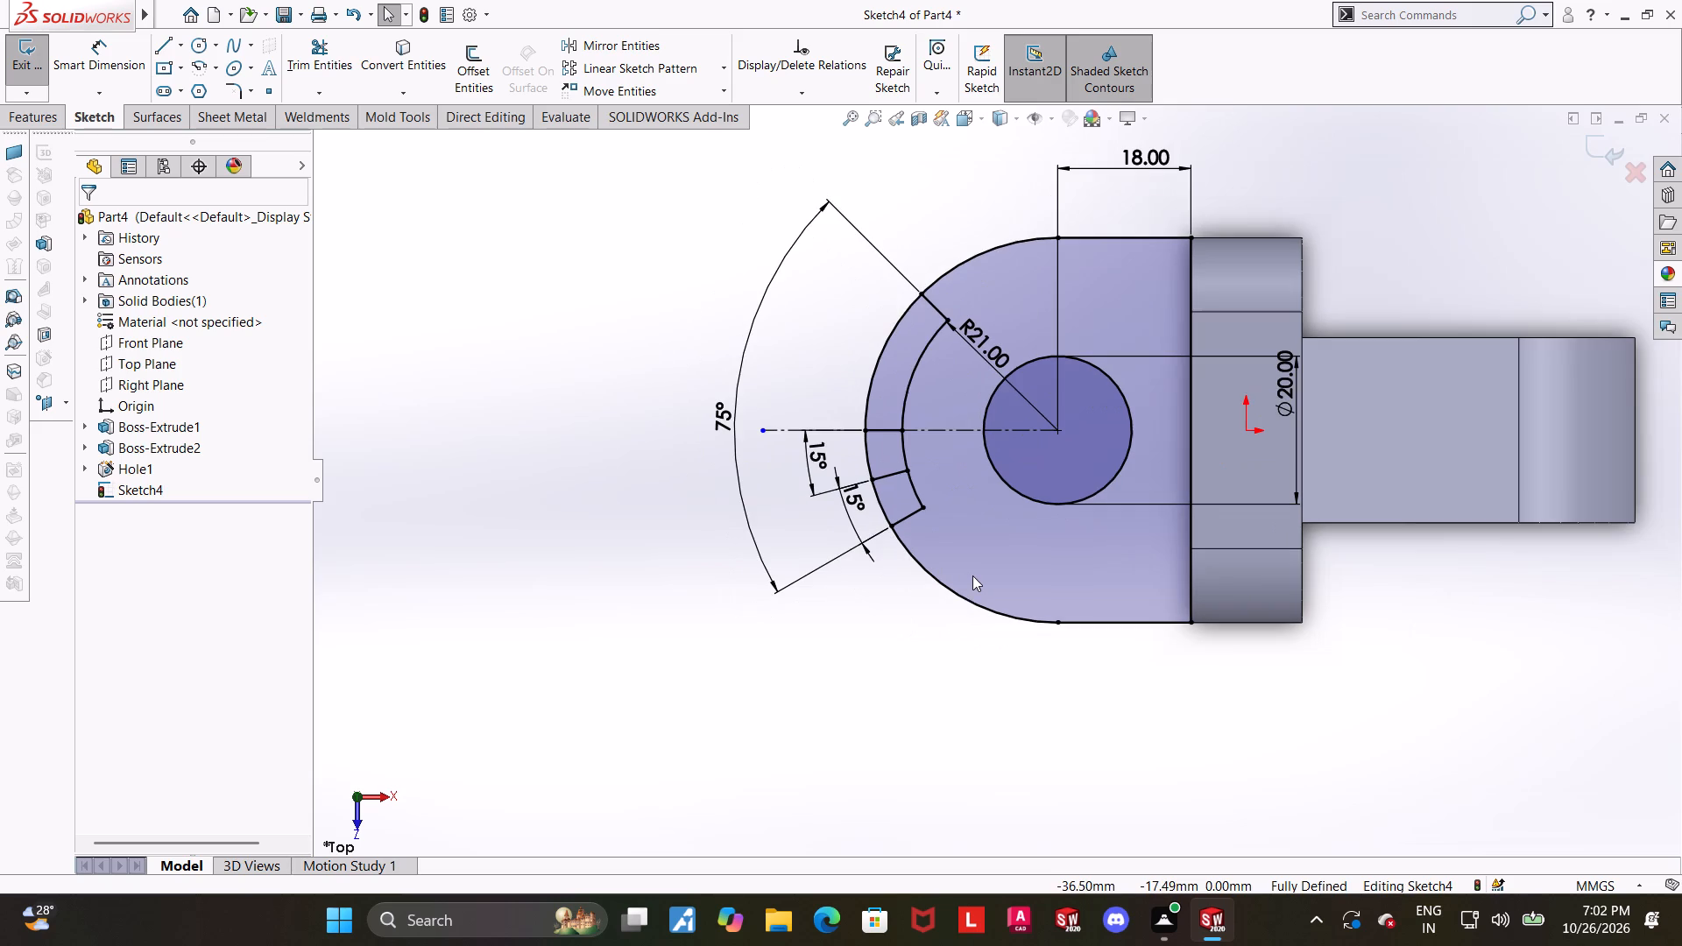
scroll(1198, 376, down, 1)
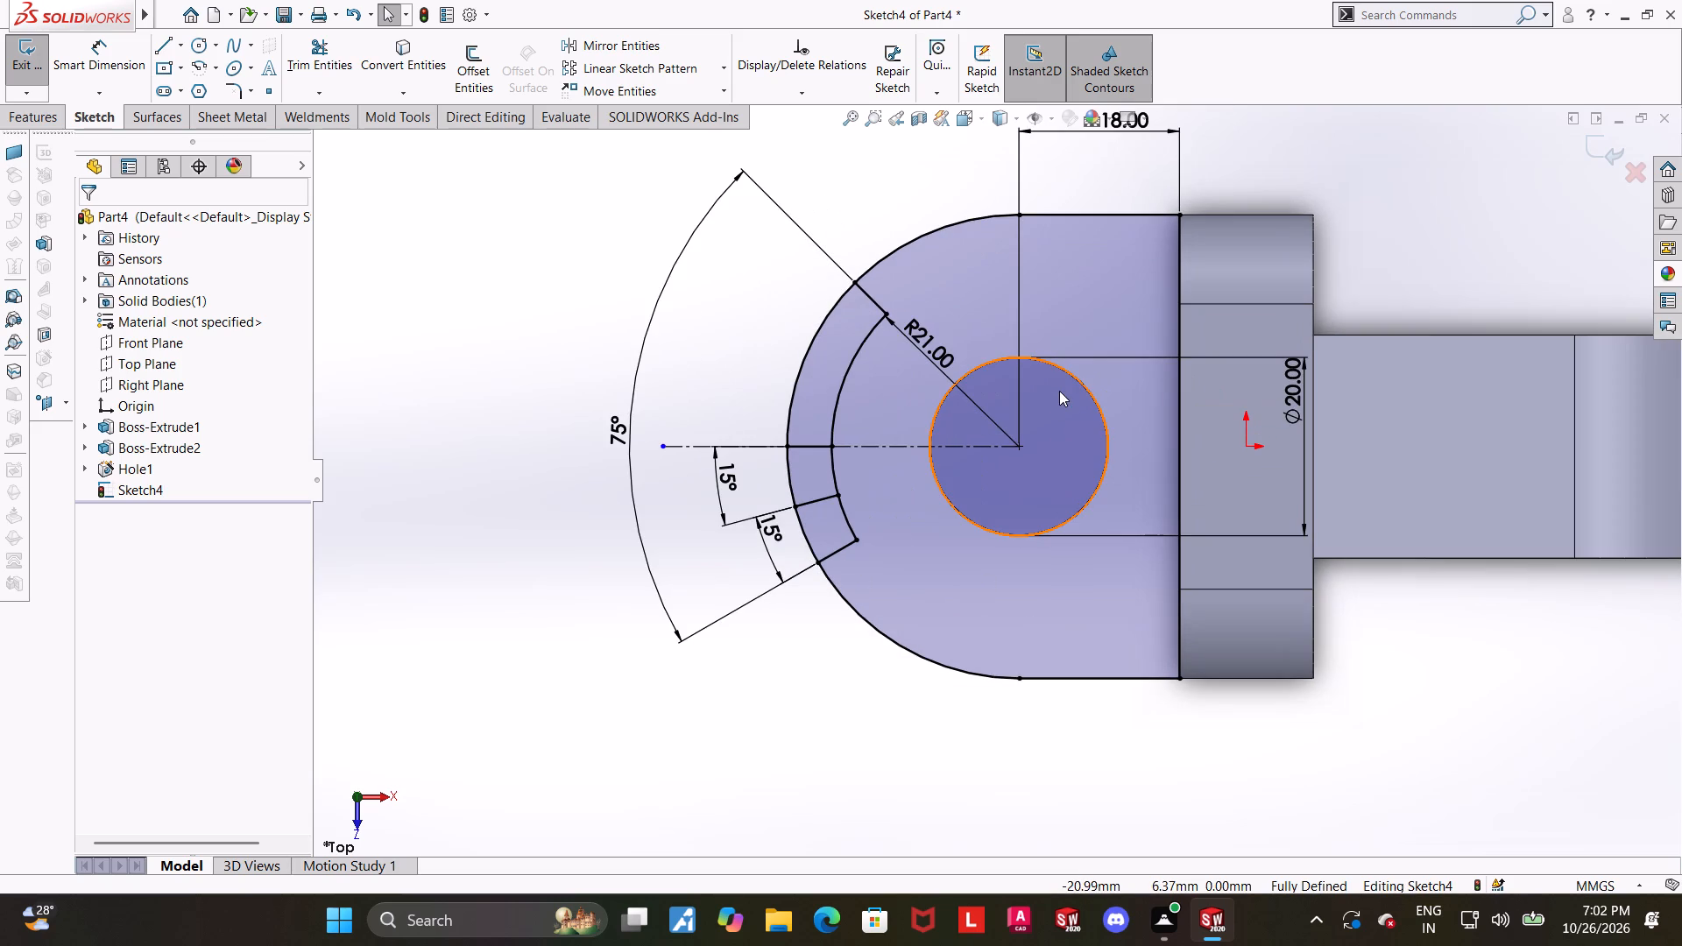
double_click(772, 520)
key(1)
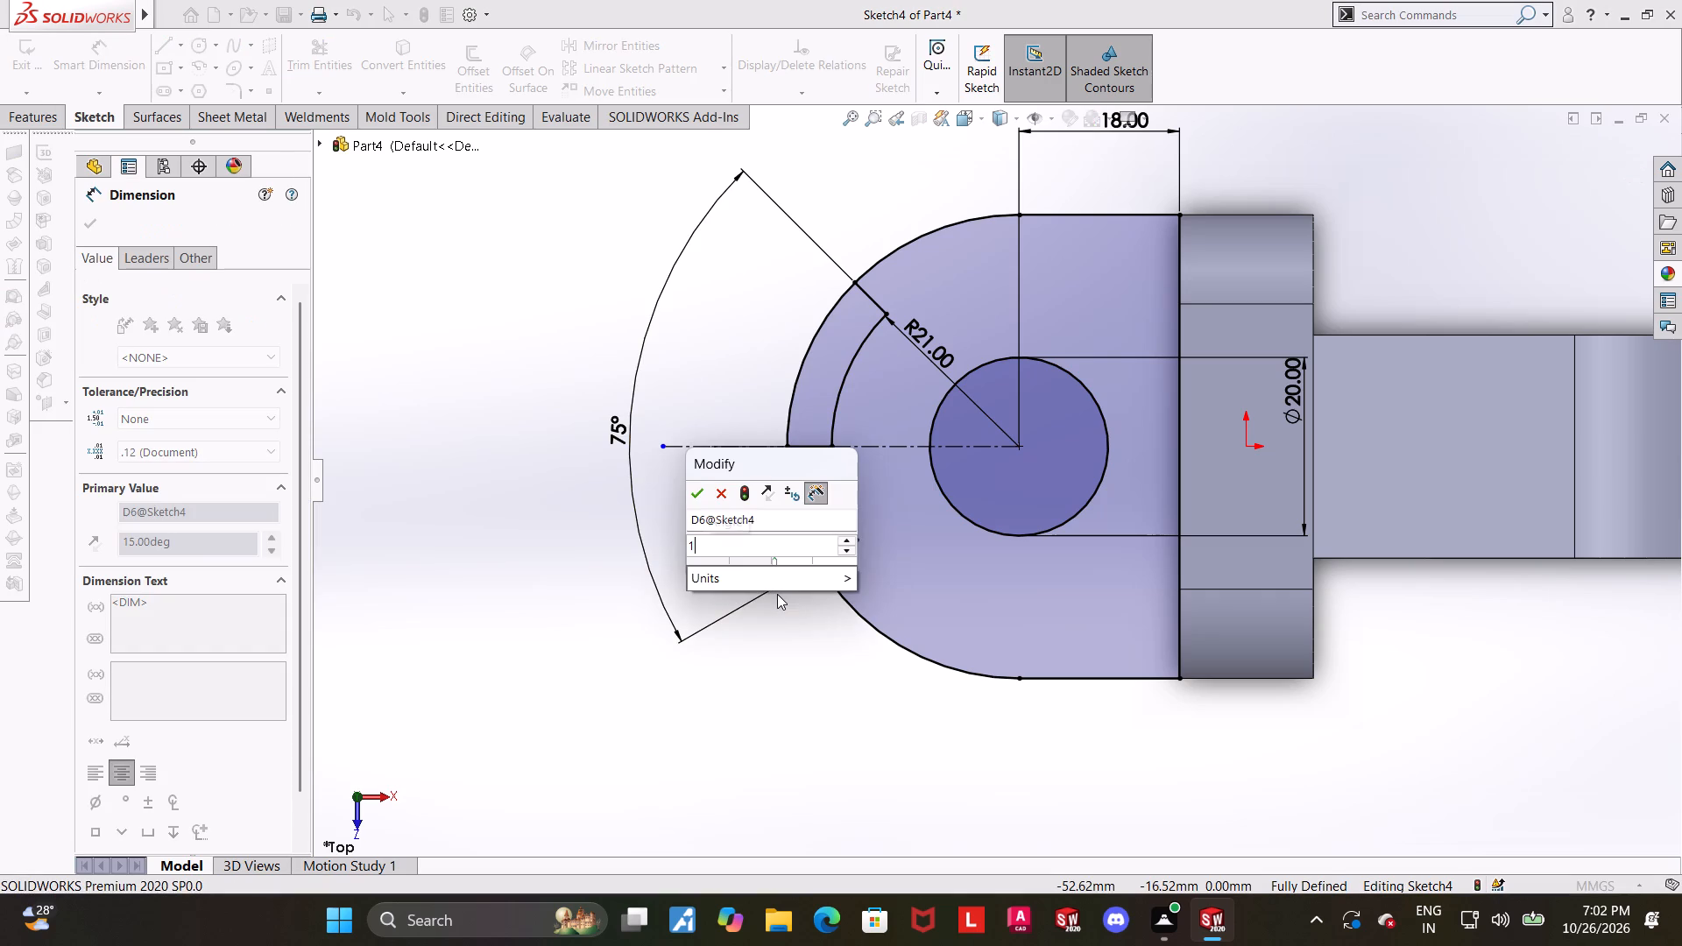
key(0)
key(Return)
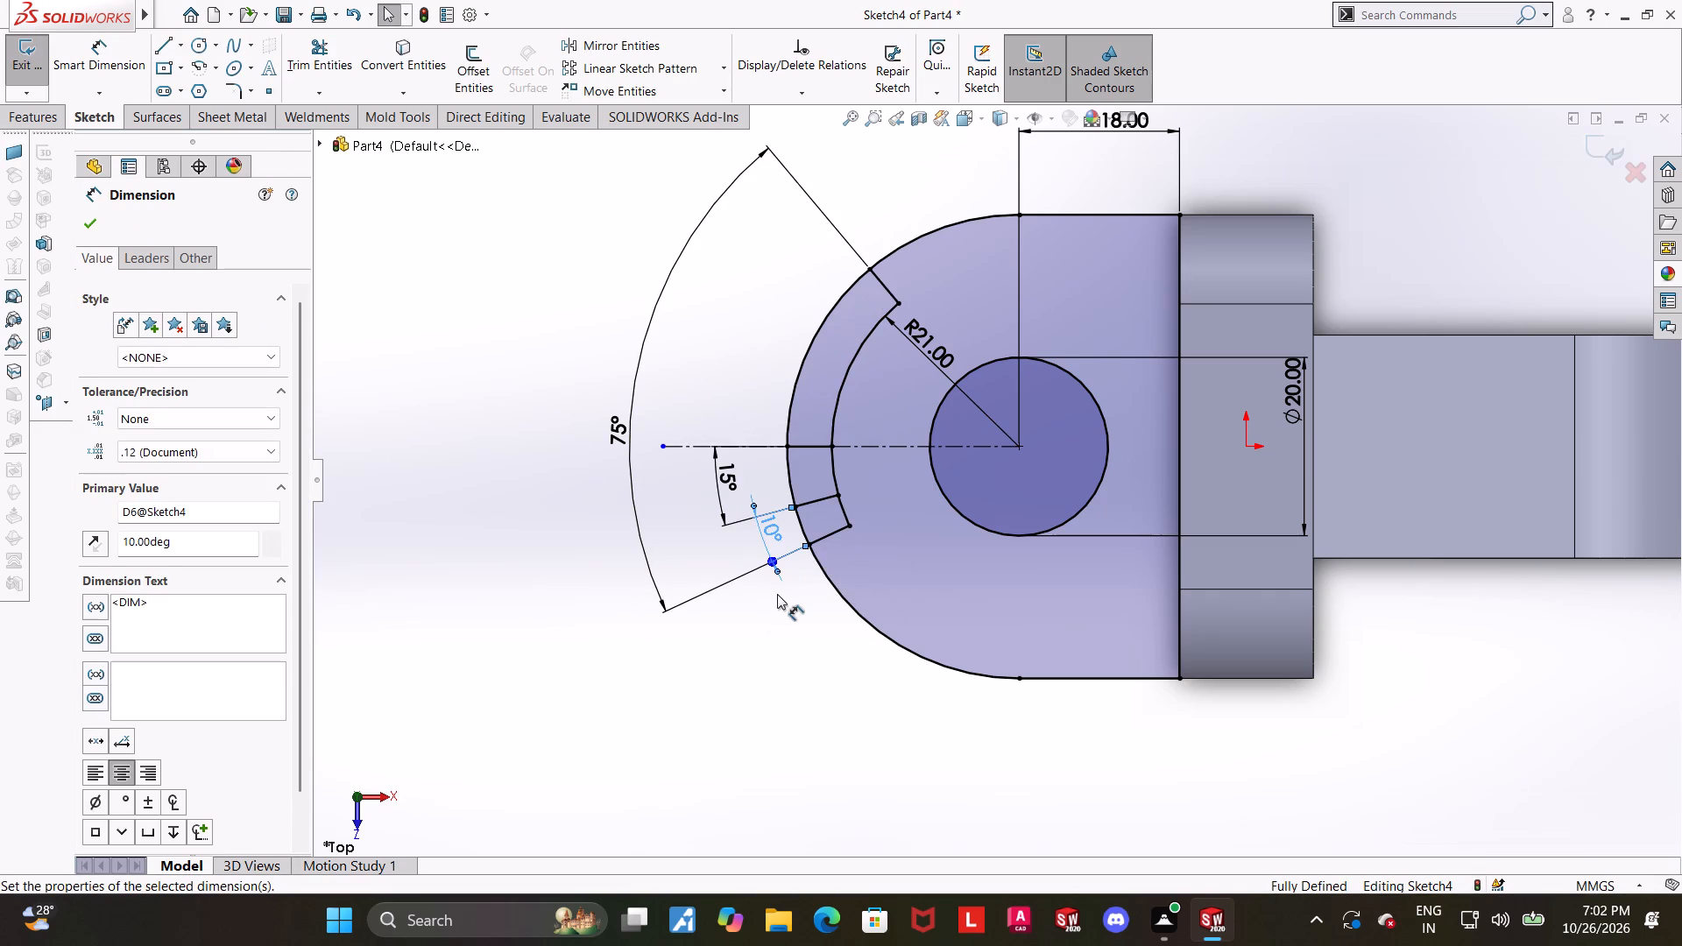
click(788, 613)
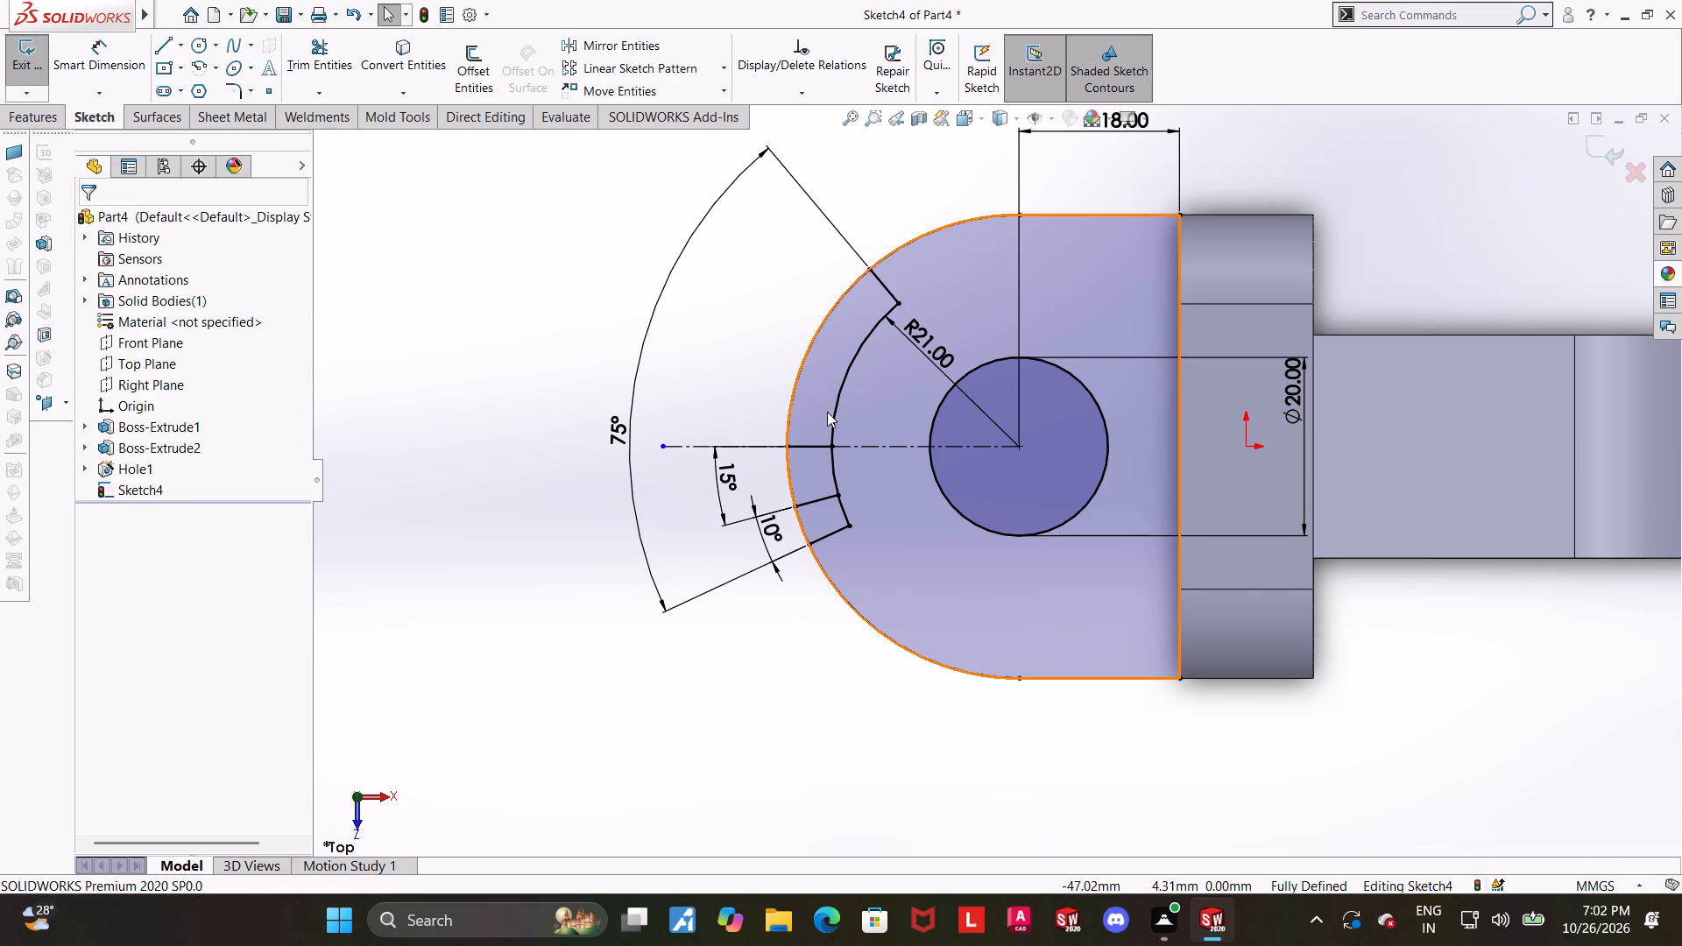
scroll(830, 435, down, 2)
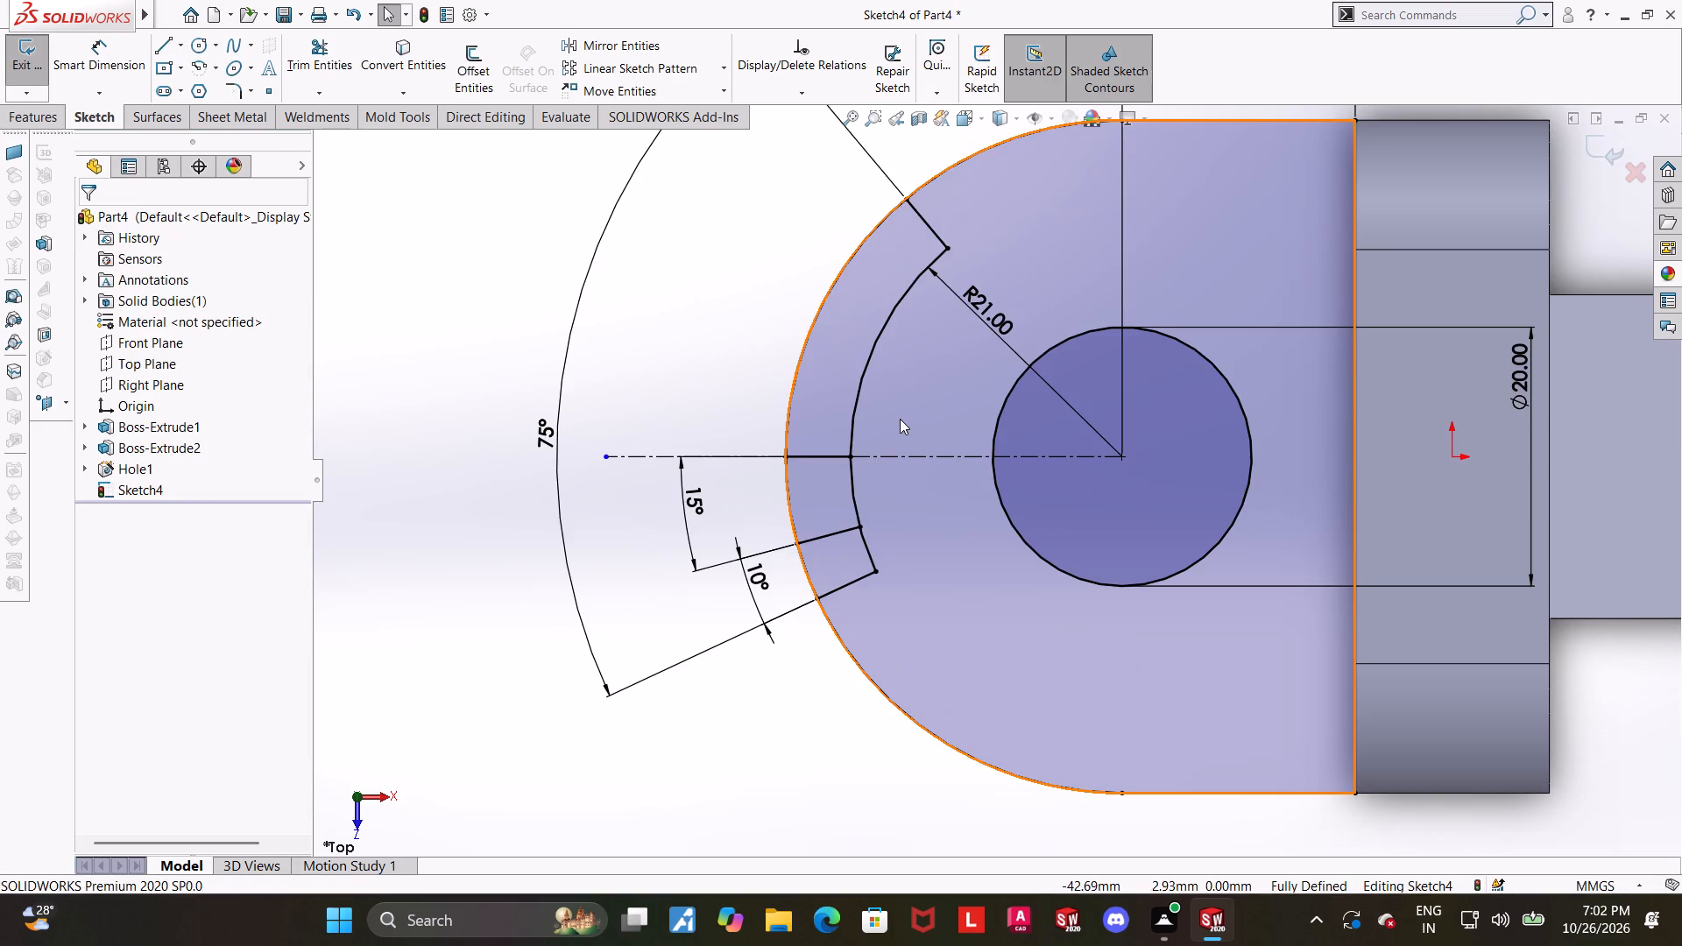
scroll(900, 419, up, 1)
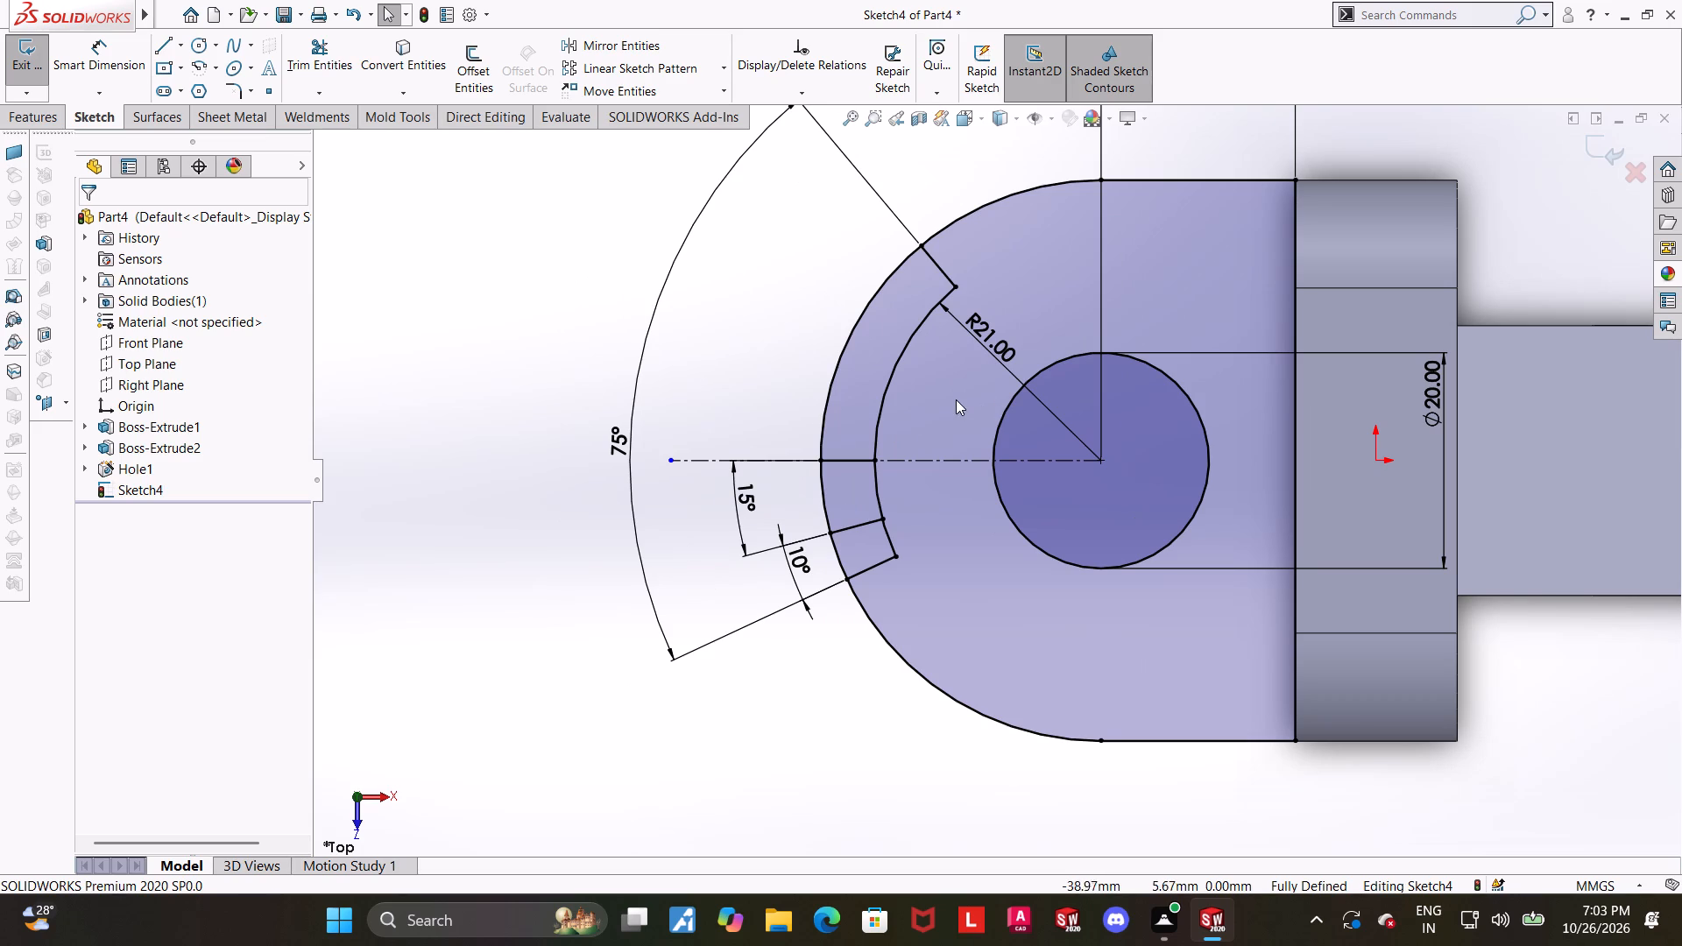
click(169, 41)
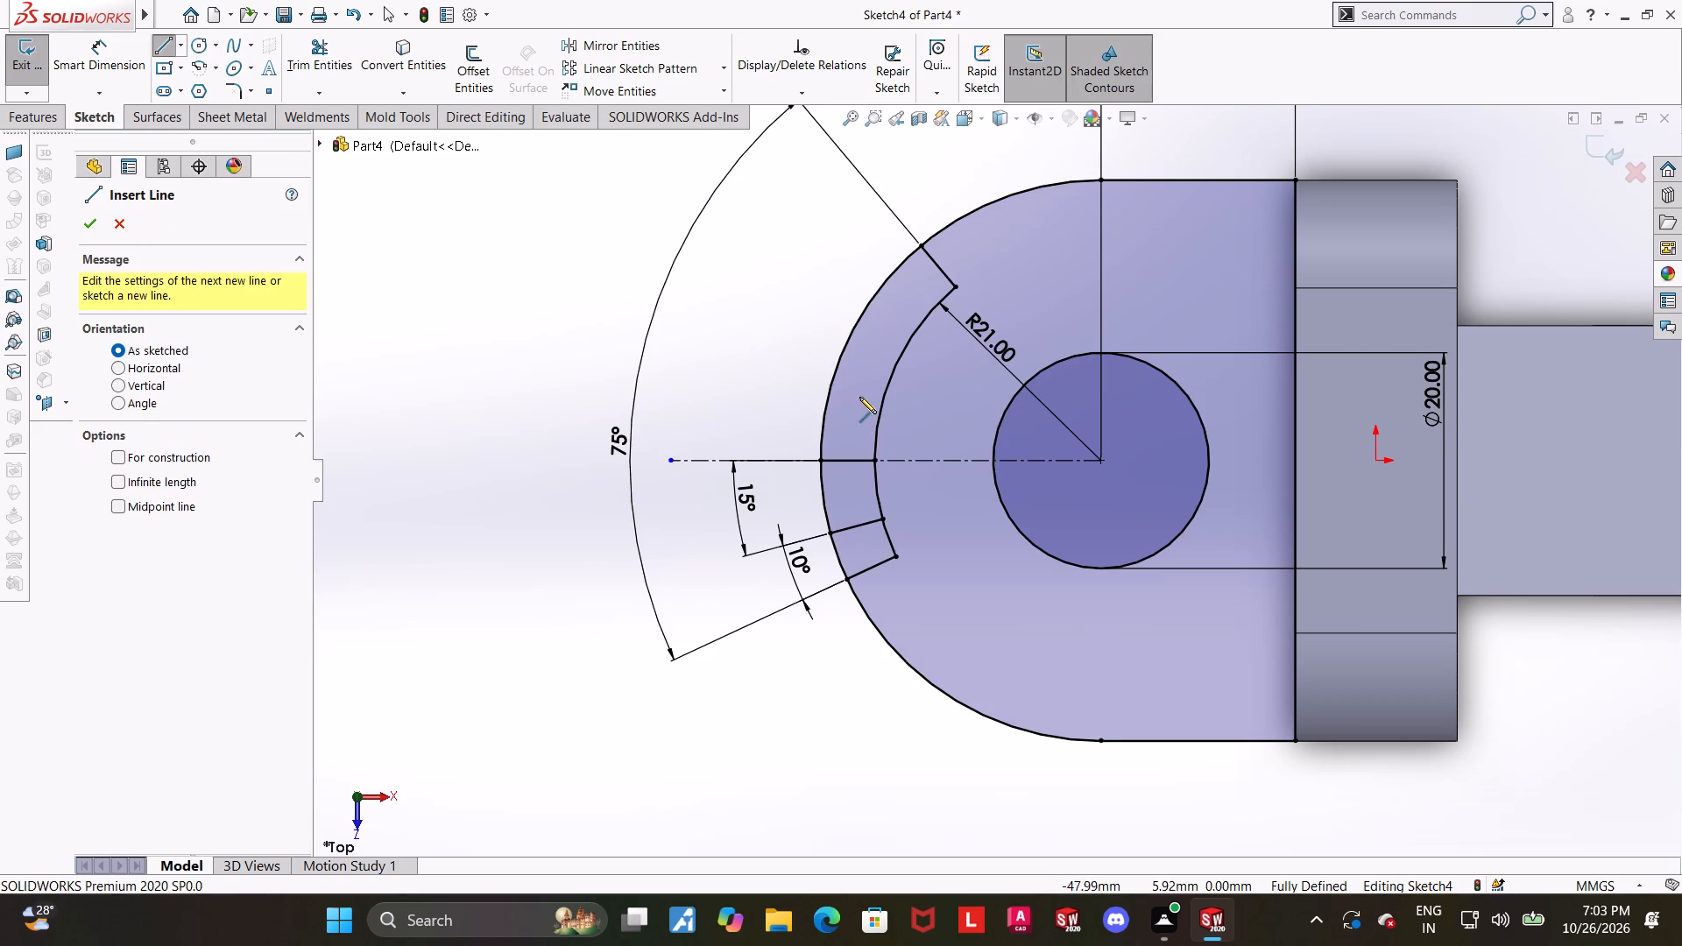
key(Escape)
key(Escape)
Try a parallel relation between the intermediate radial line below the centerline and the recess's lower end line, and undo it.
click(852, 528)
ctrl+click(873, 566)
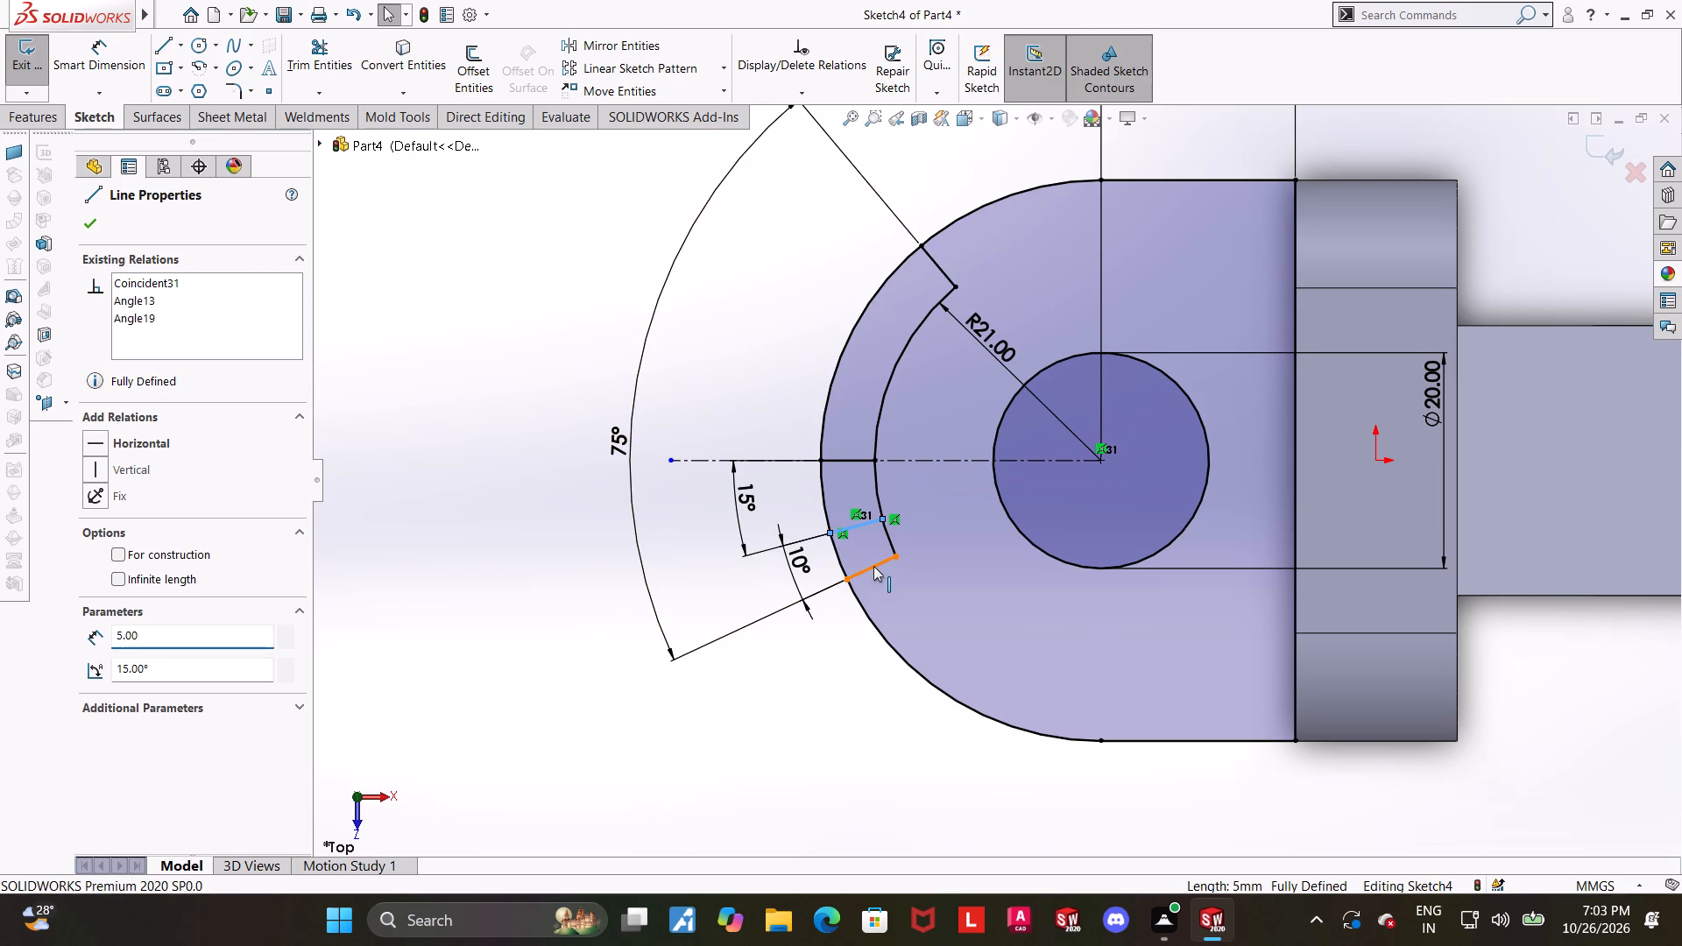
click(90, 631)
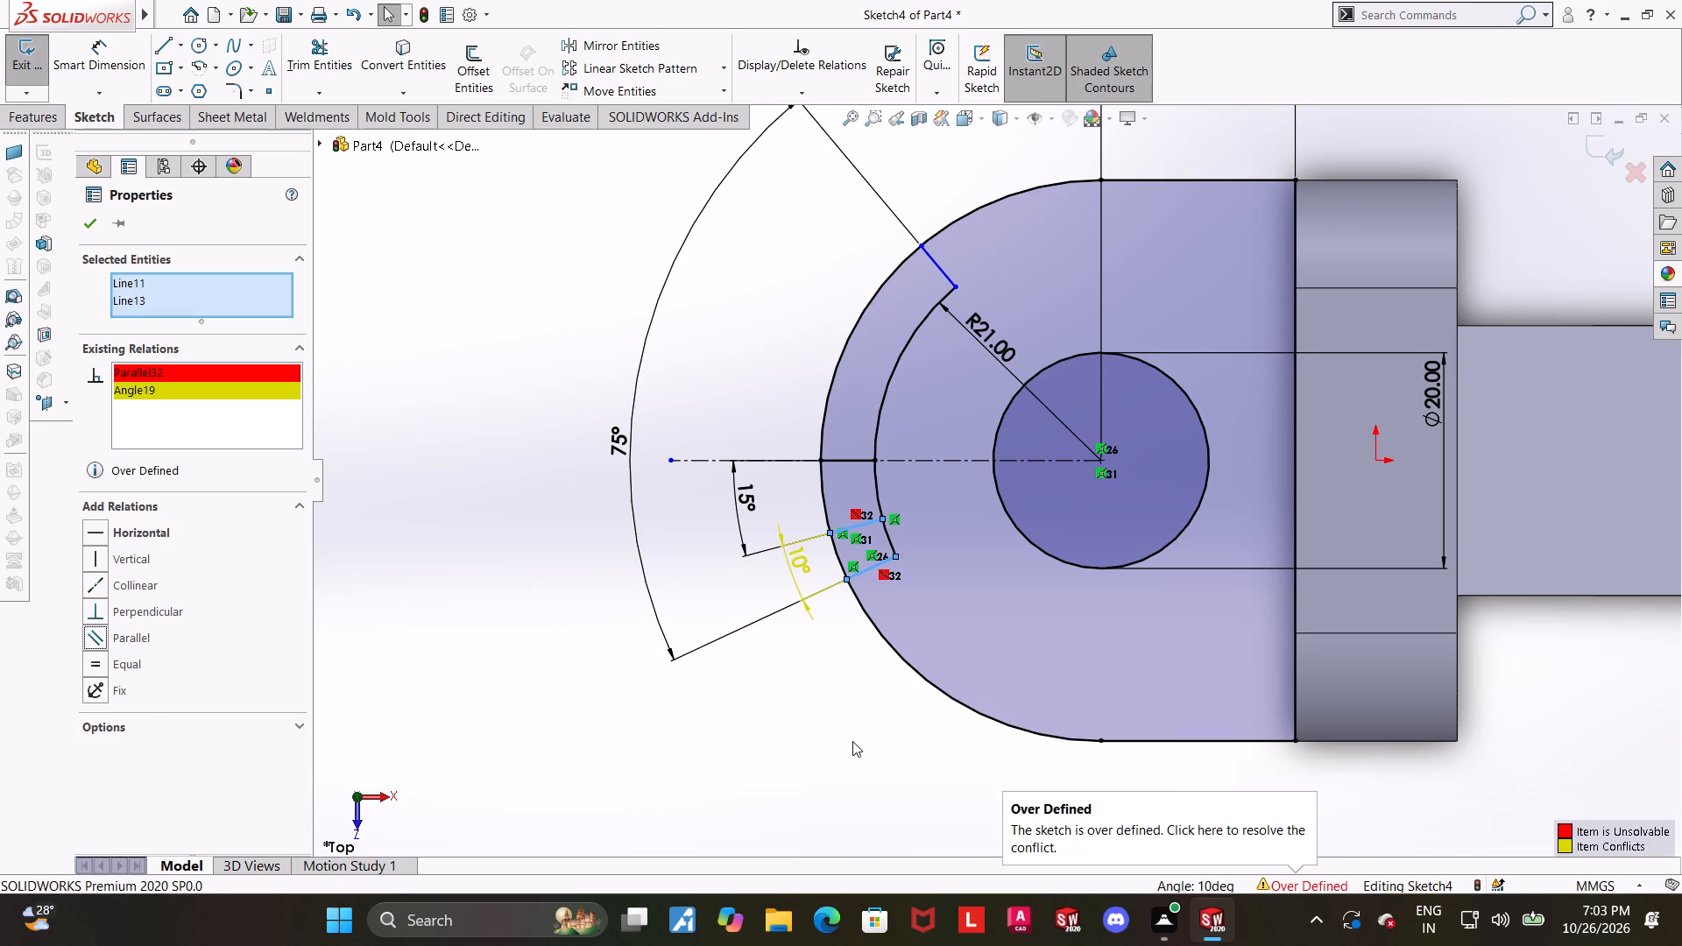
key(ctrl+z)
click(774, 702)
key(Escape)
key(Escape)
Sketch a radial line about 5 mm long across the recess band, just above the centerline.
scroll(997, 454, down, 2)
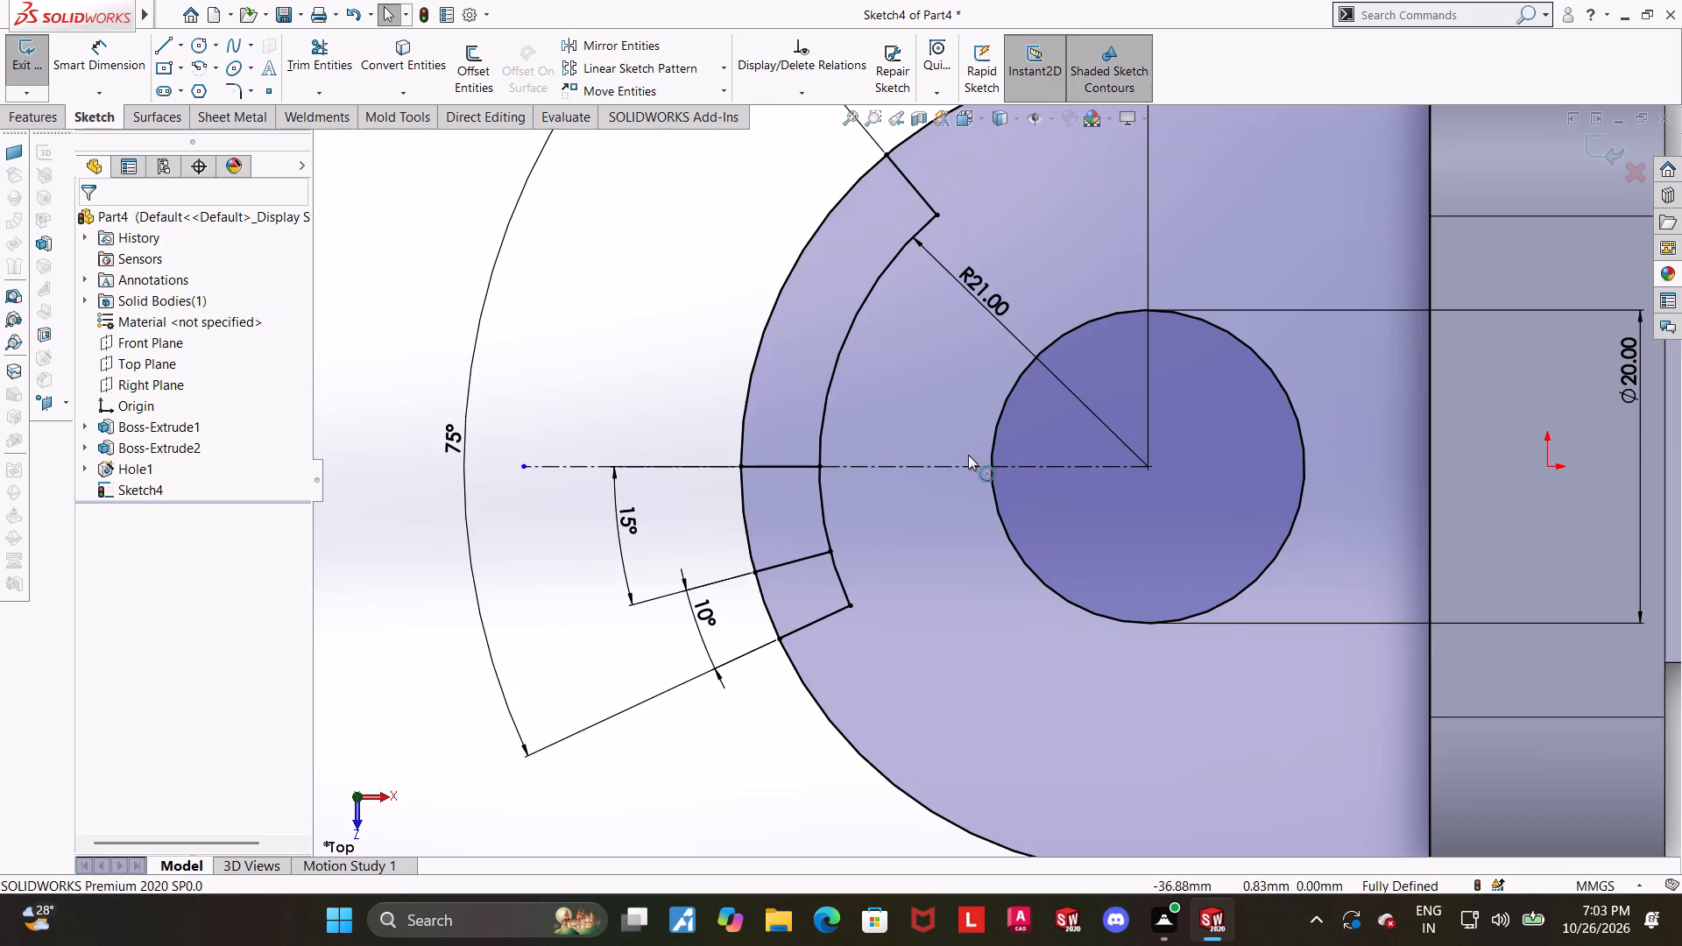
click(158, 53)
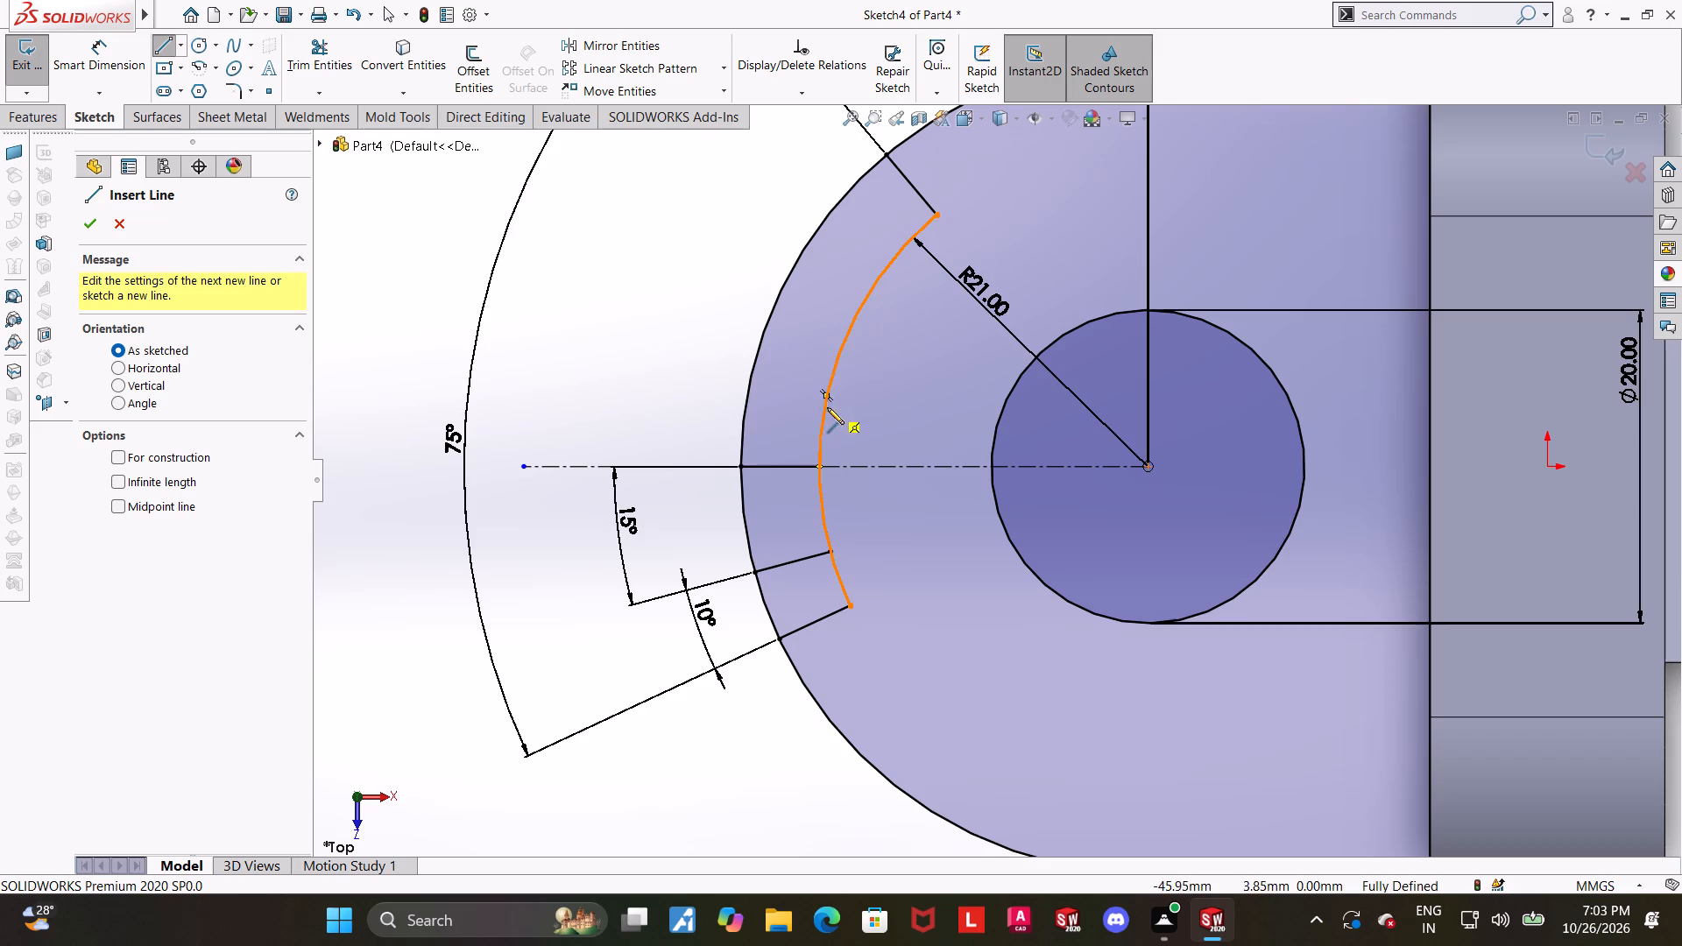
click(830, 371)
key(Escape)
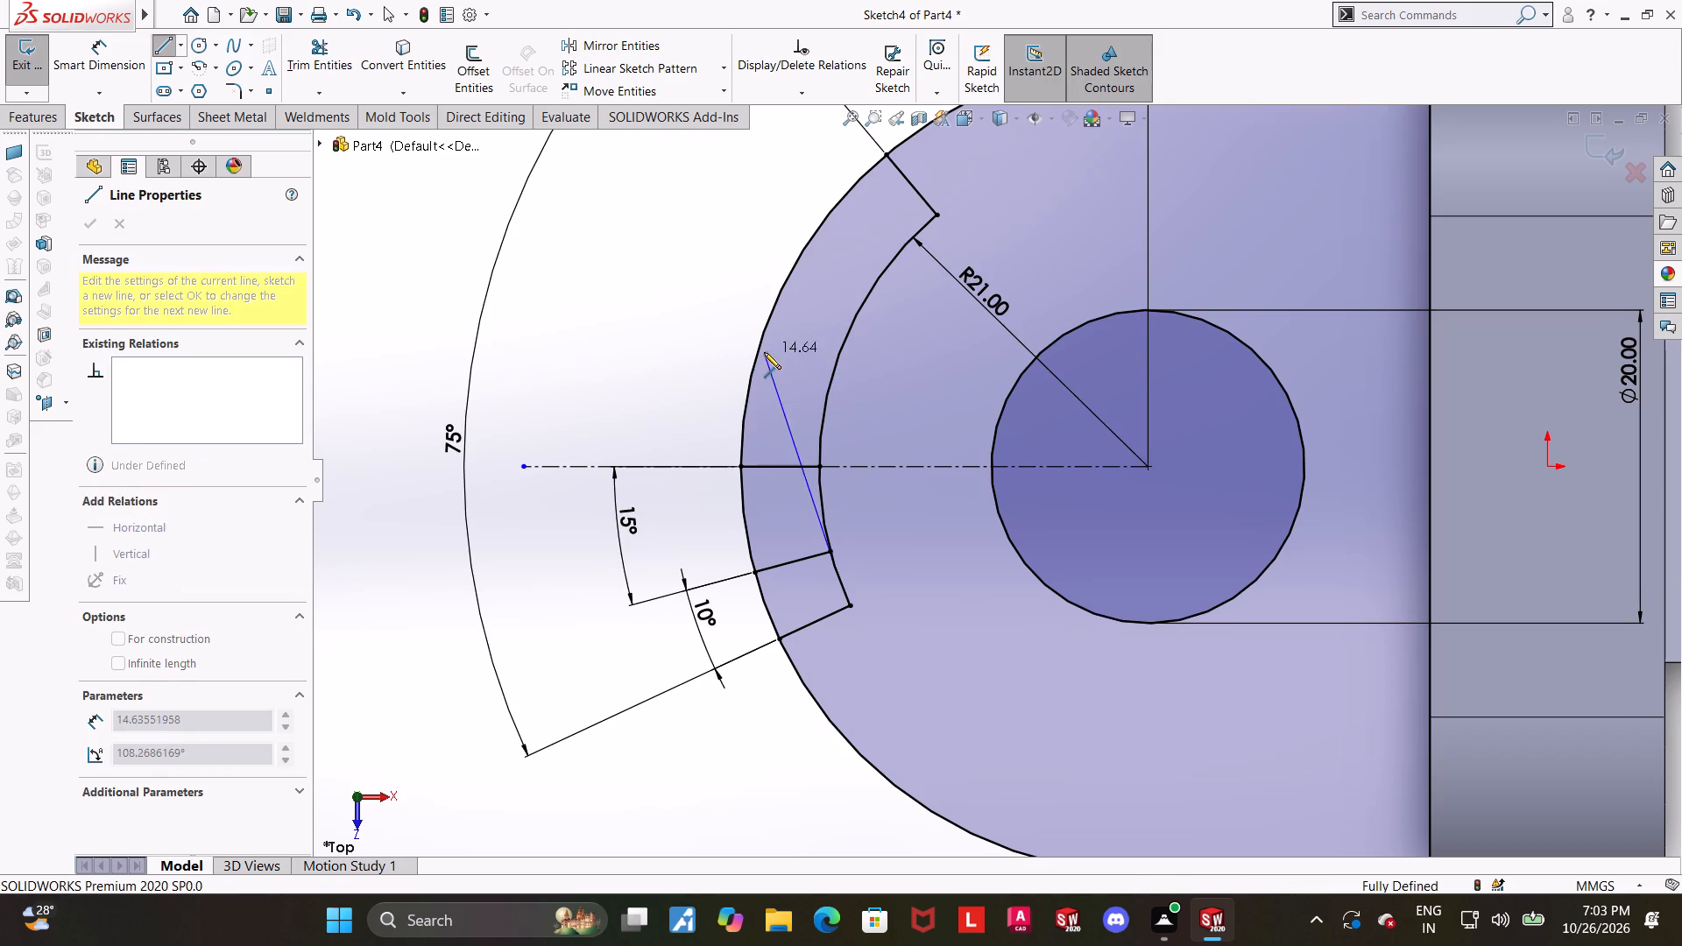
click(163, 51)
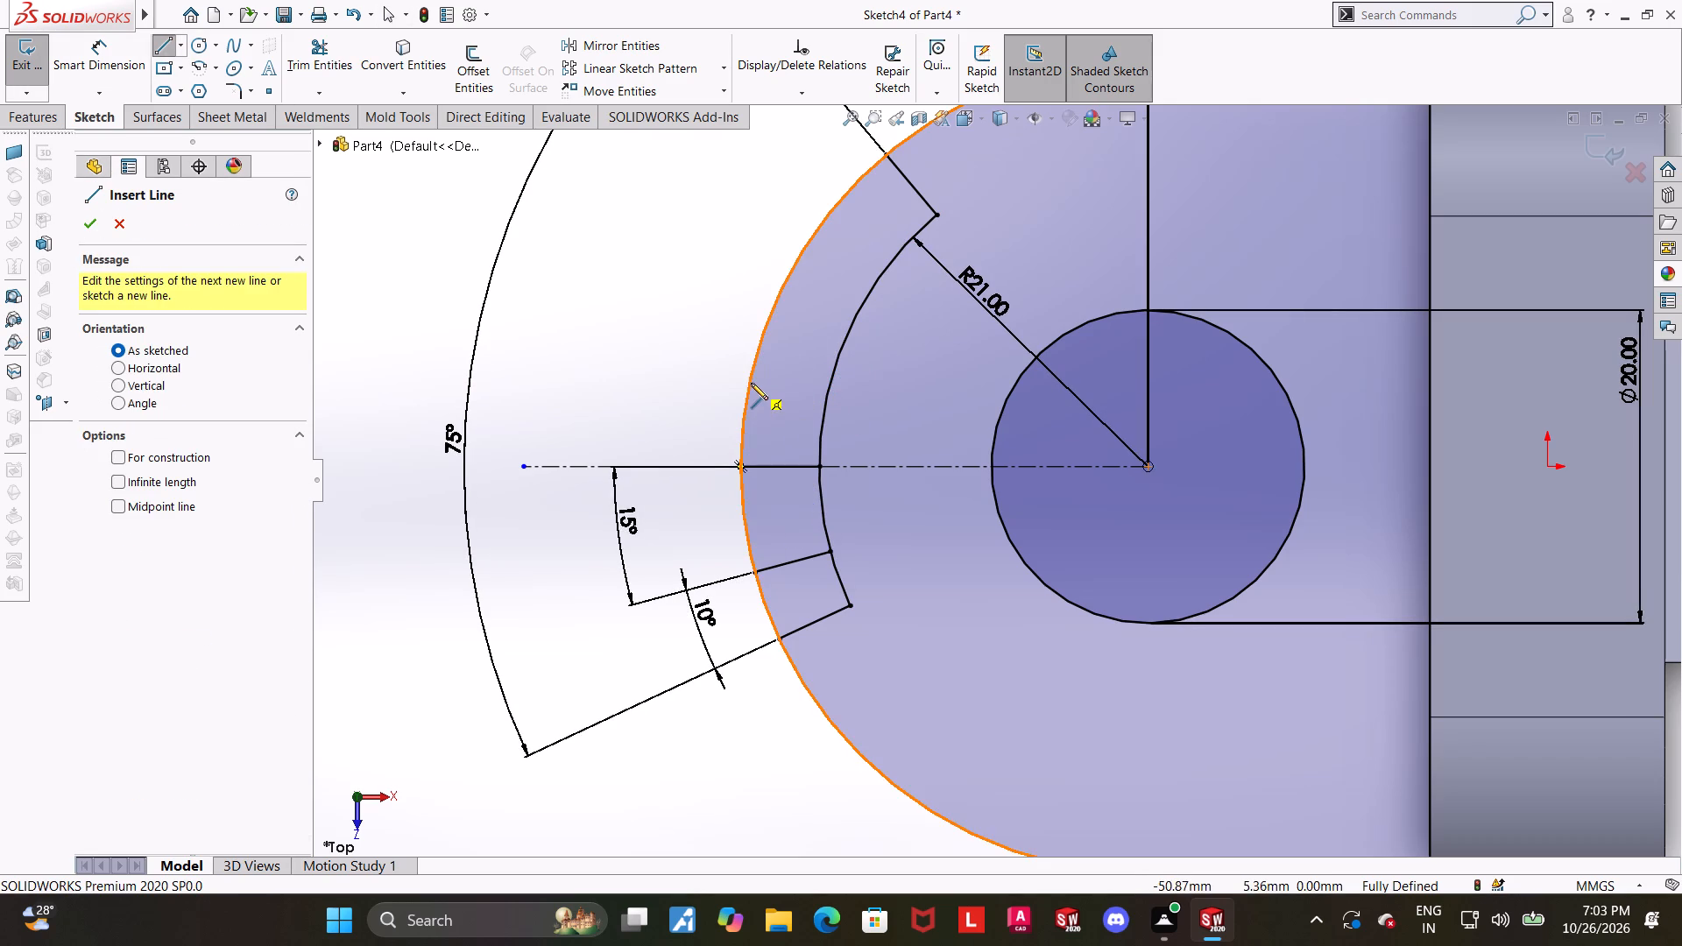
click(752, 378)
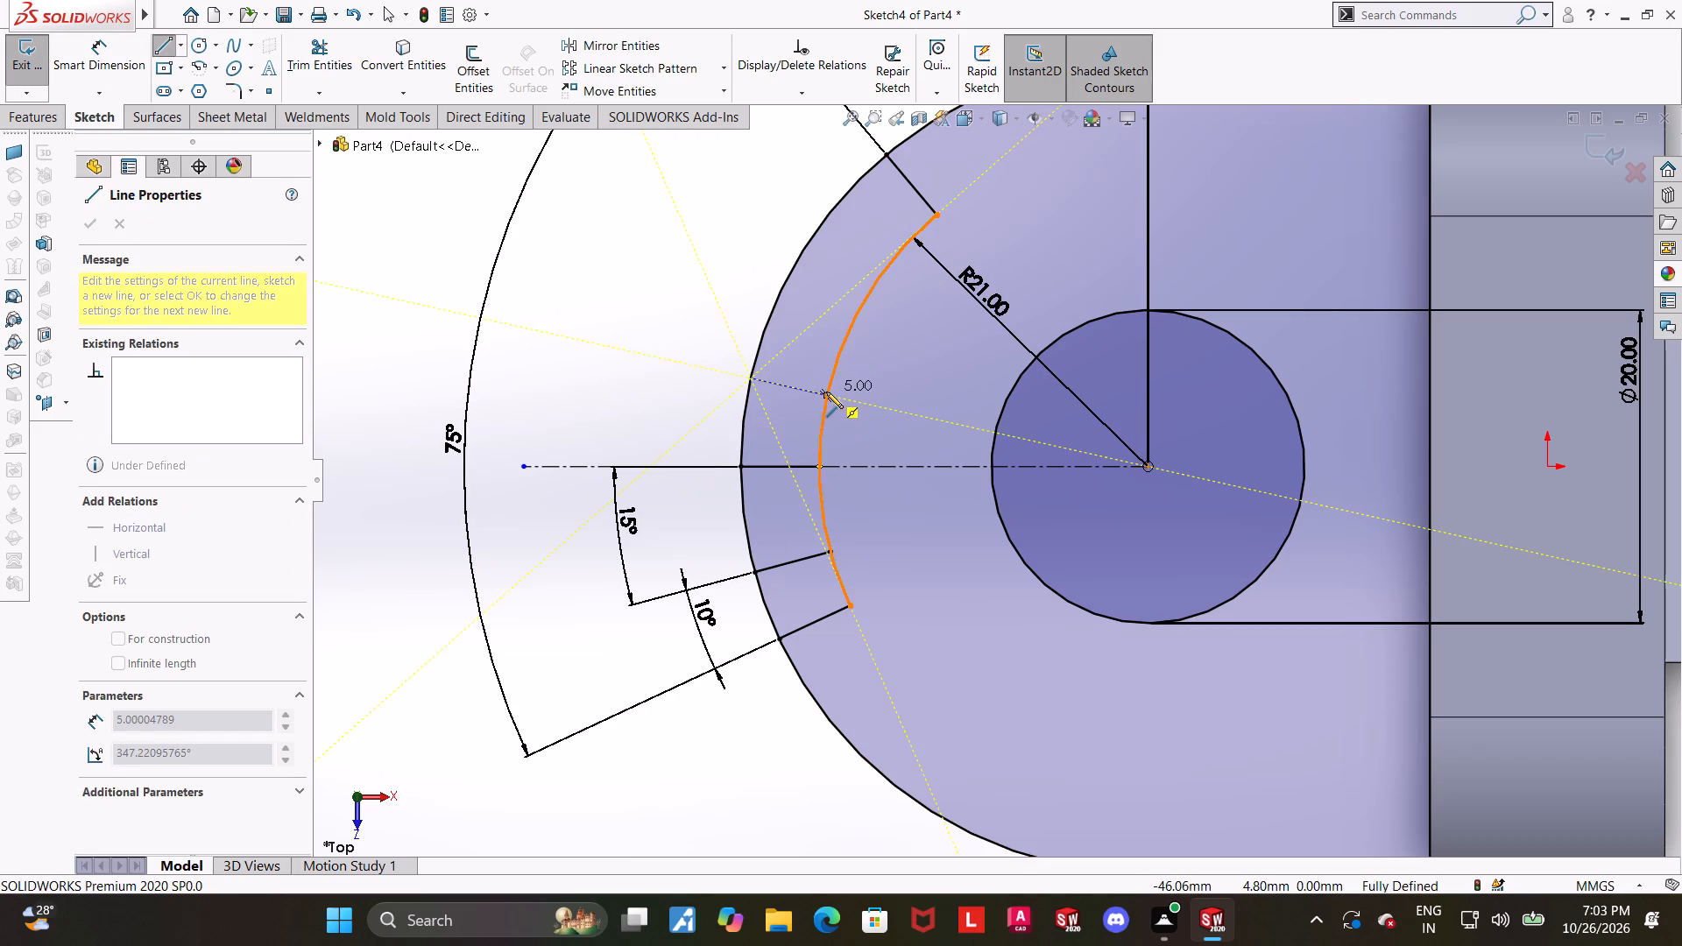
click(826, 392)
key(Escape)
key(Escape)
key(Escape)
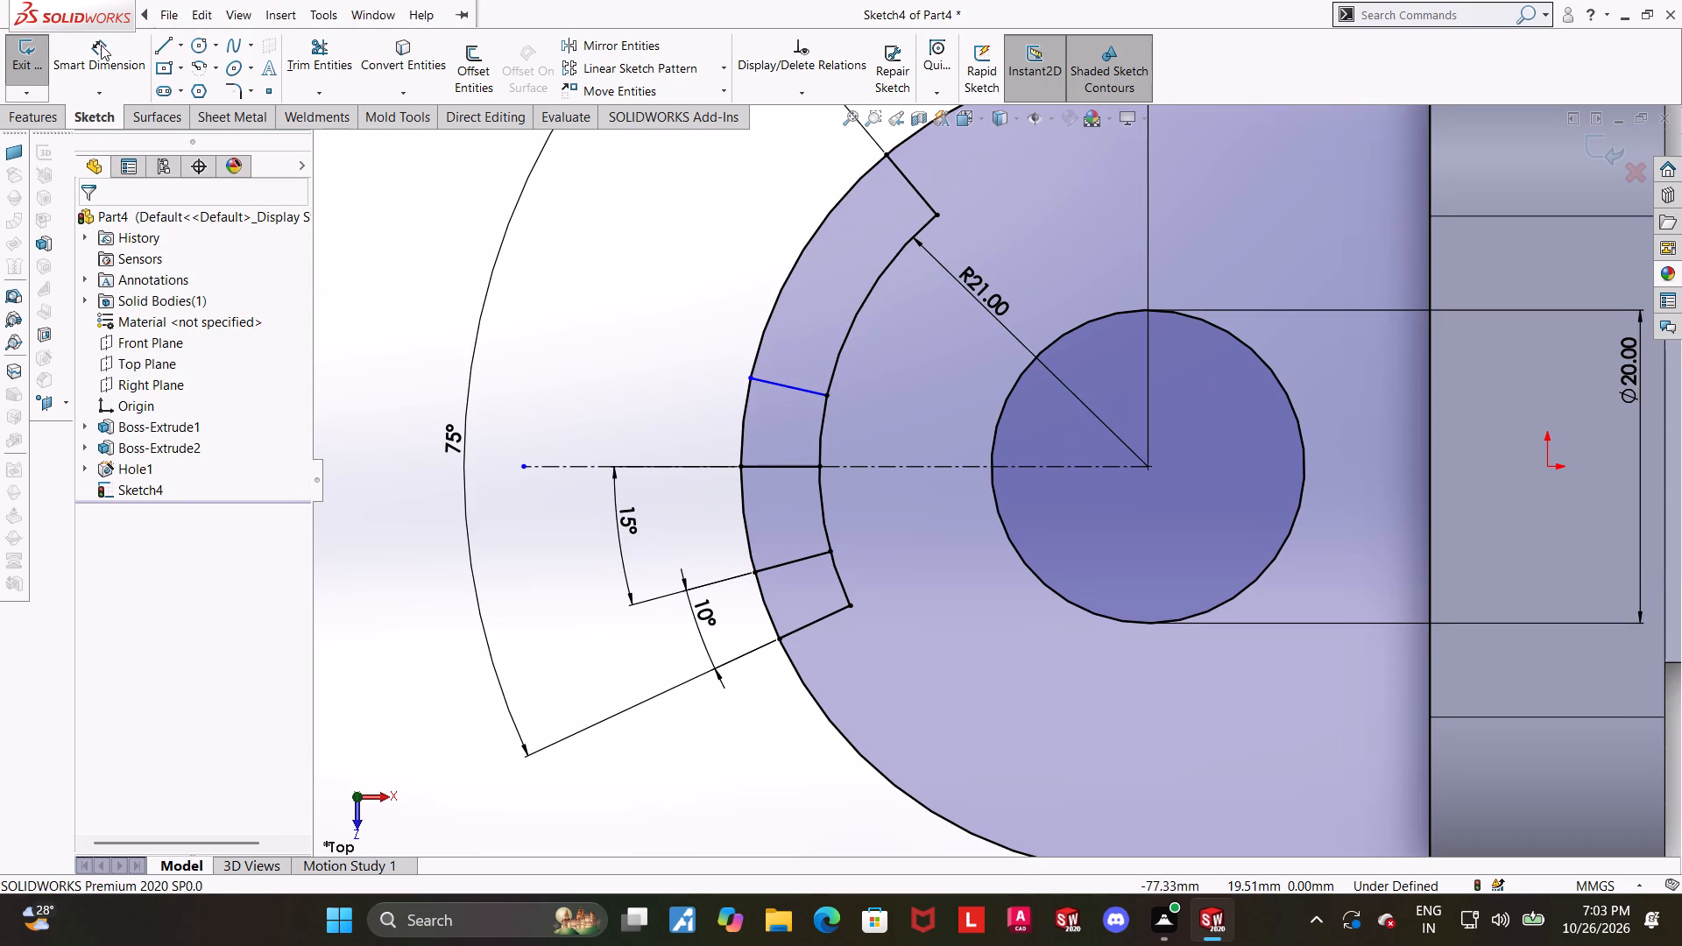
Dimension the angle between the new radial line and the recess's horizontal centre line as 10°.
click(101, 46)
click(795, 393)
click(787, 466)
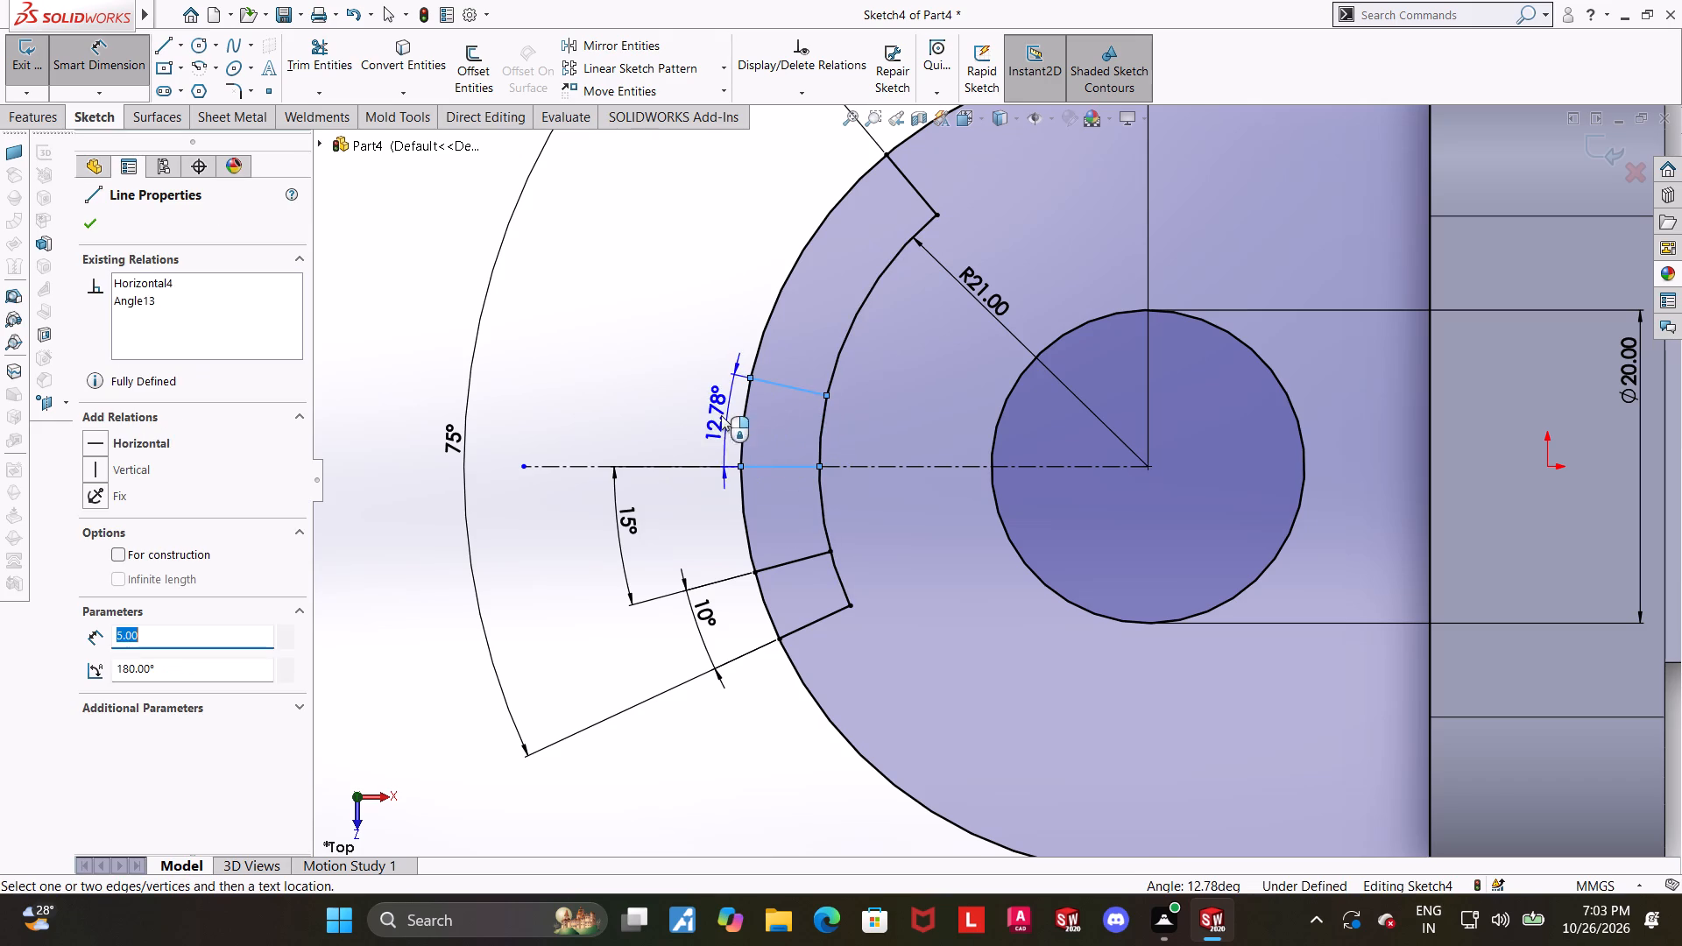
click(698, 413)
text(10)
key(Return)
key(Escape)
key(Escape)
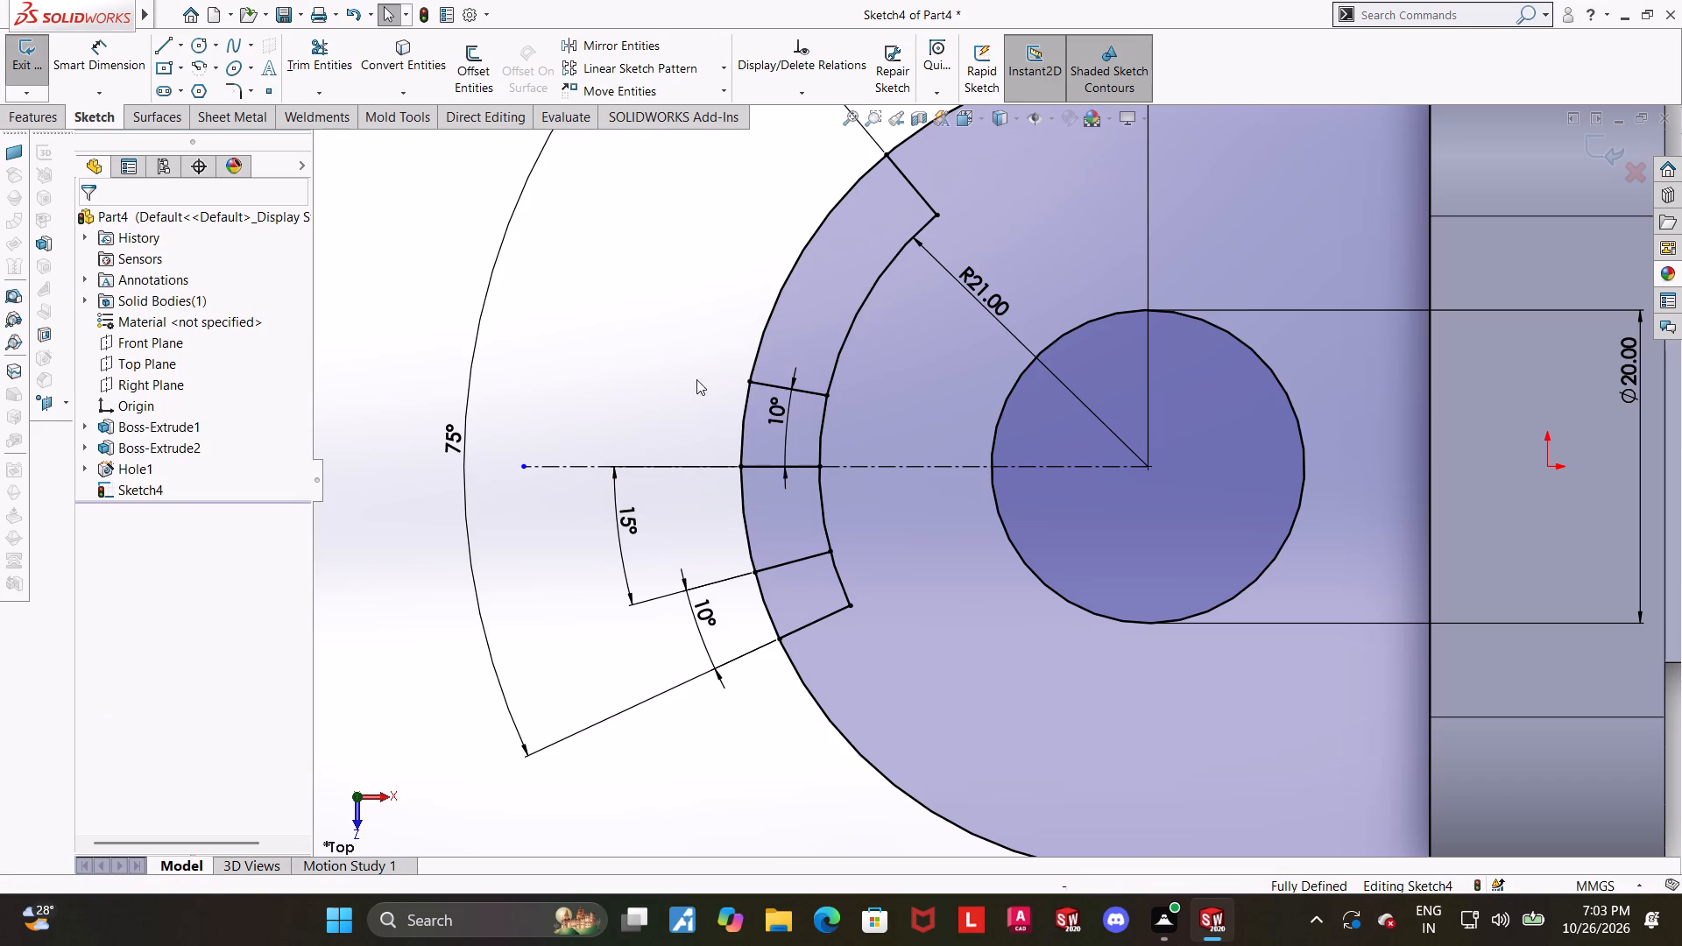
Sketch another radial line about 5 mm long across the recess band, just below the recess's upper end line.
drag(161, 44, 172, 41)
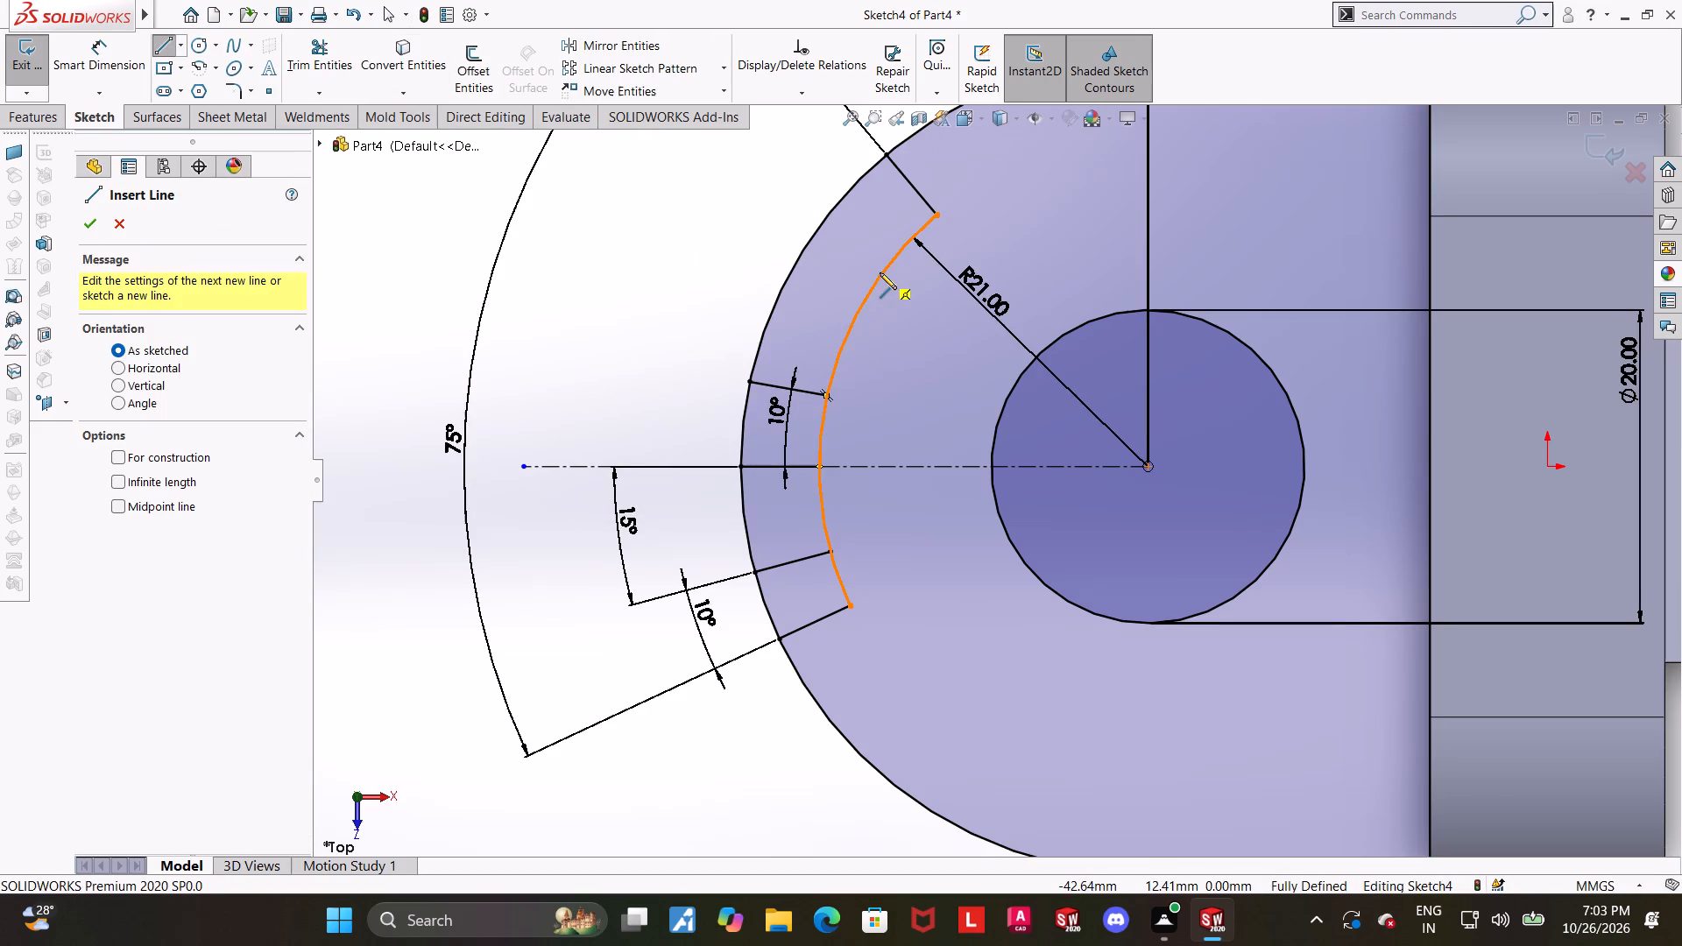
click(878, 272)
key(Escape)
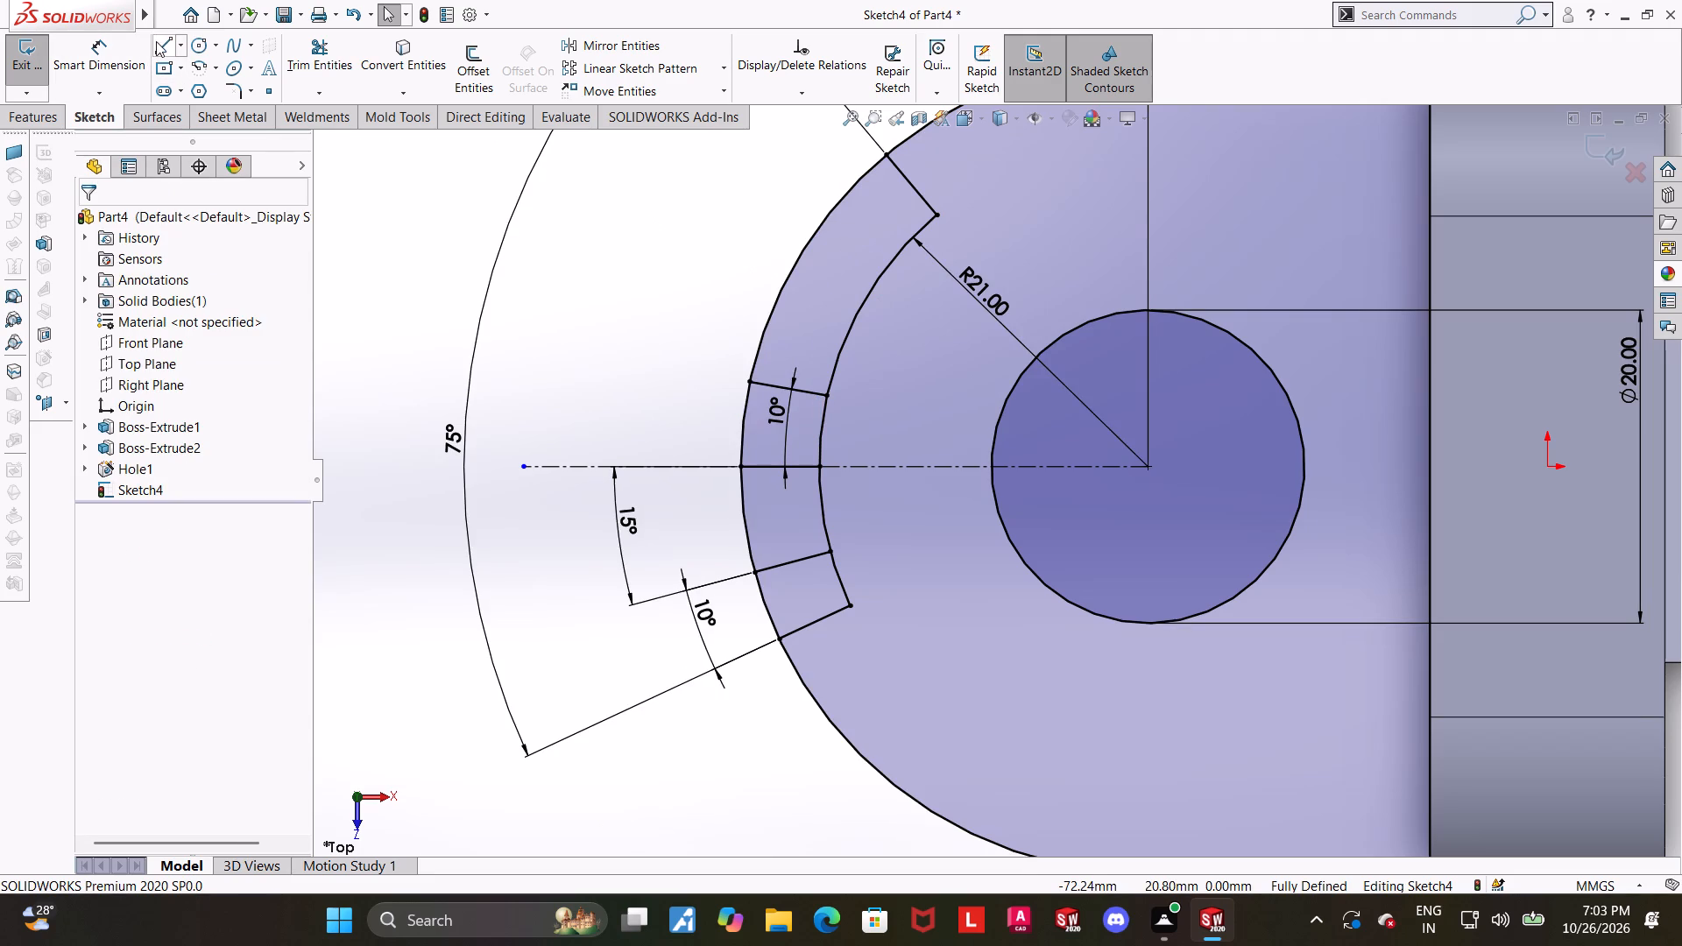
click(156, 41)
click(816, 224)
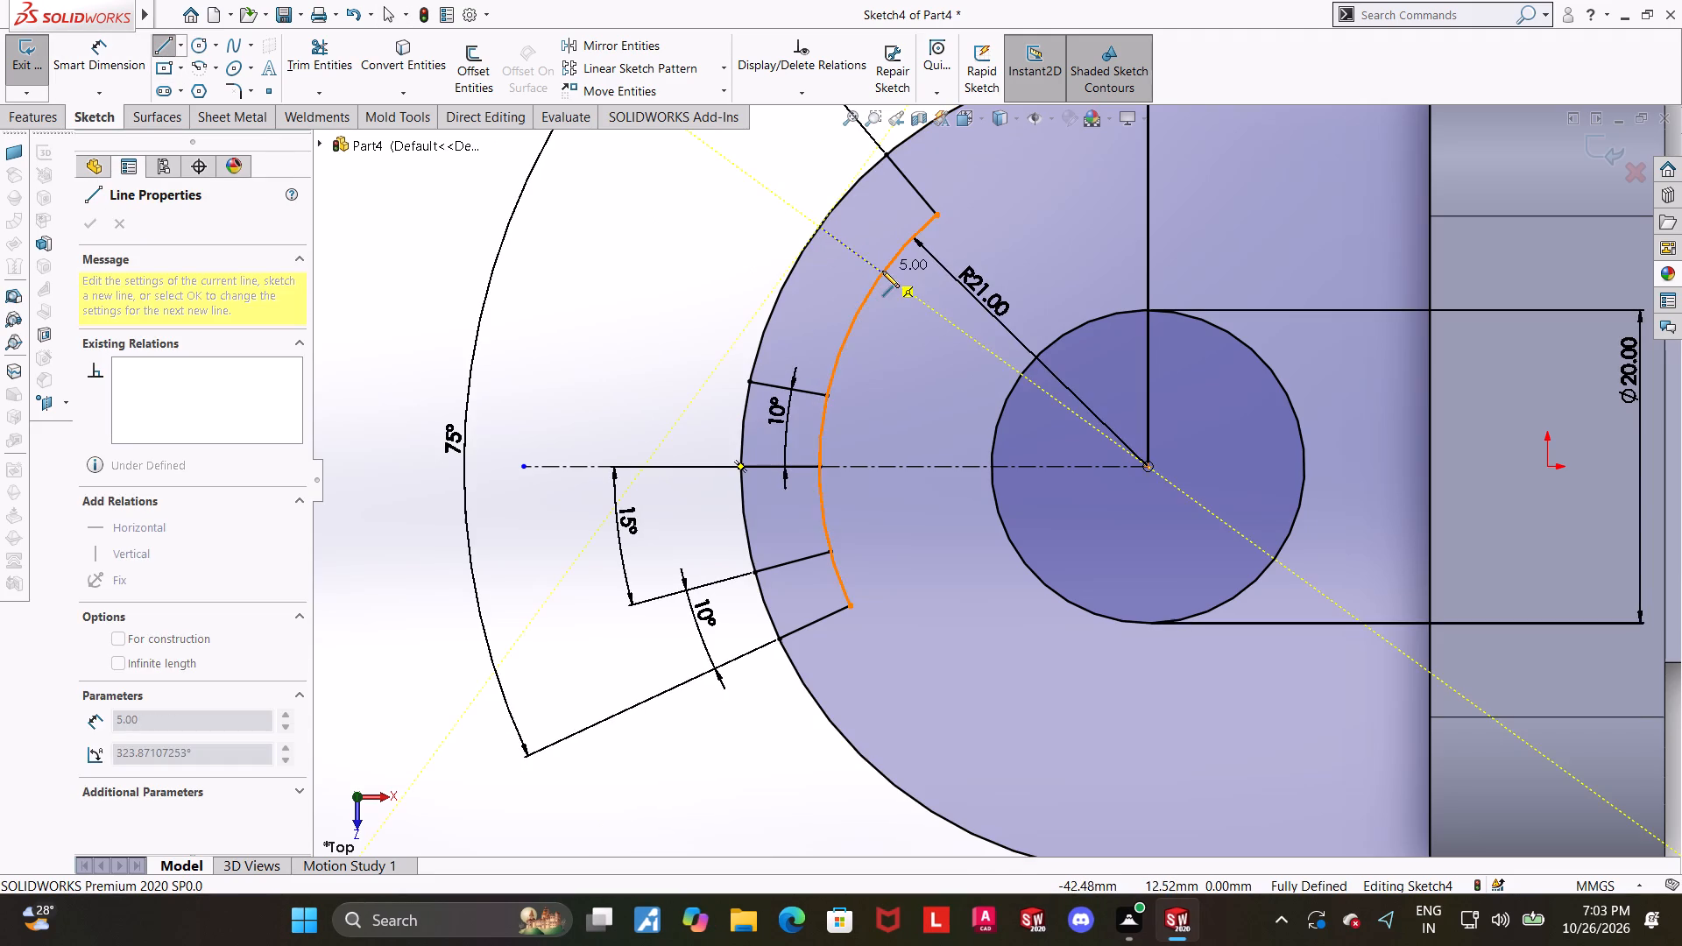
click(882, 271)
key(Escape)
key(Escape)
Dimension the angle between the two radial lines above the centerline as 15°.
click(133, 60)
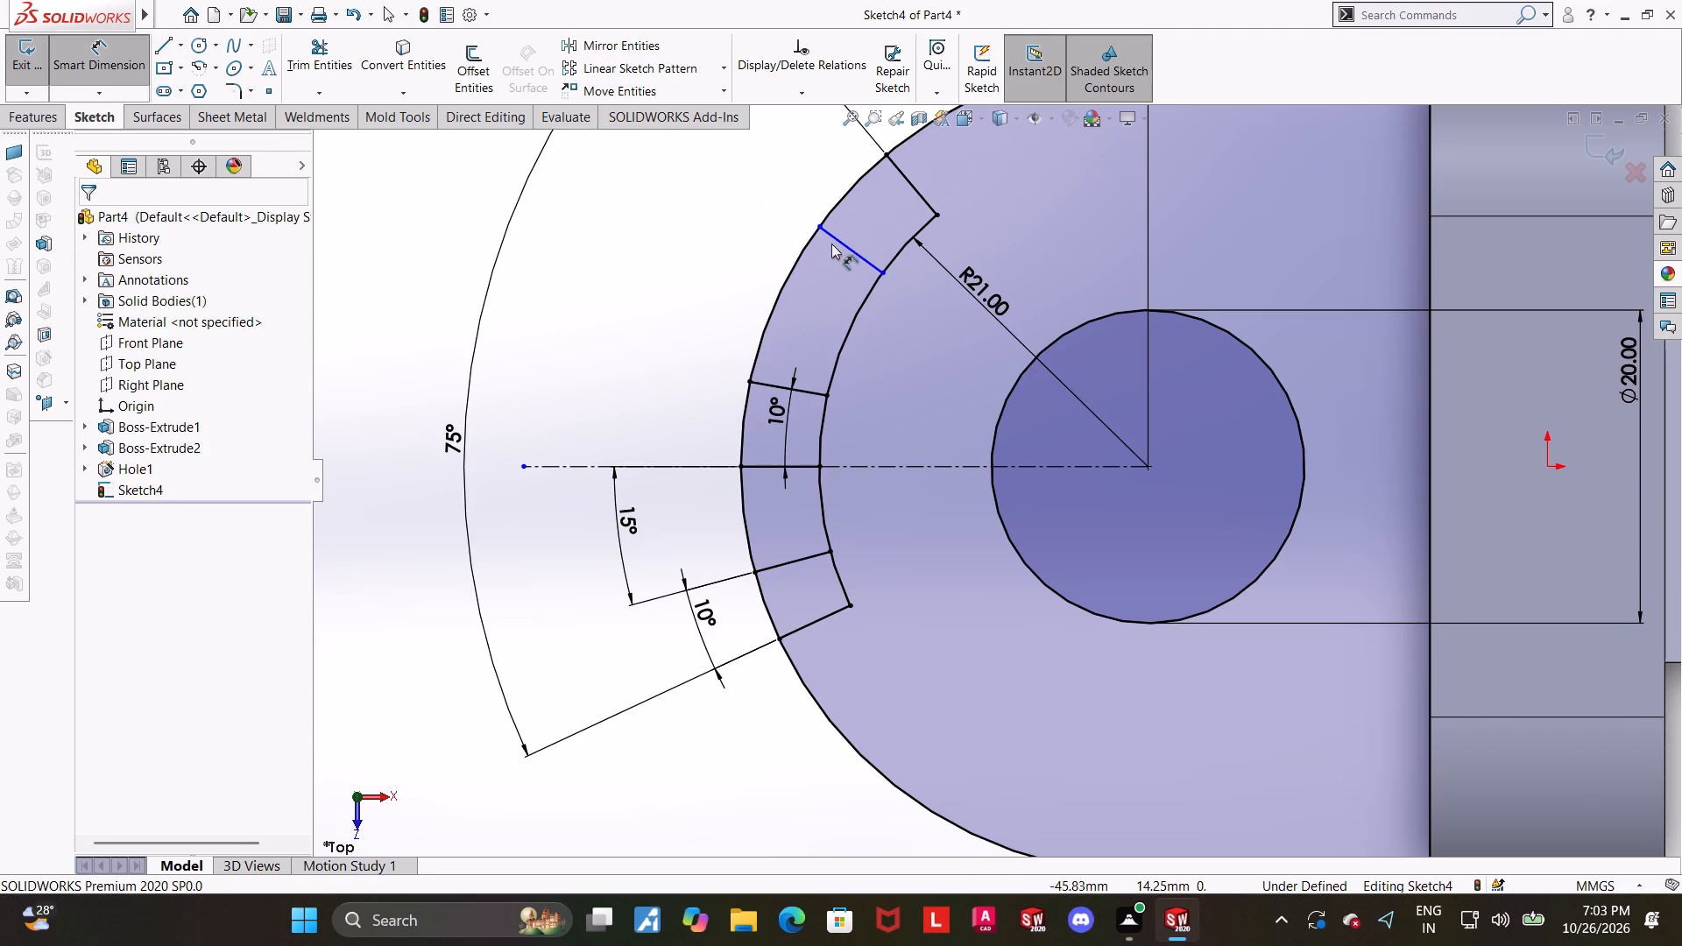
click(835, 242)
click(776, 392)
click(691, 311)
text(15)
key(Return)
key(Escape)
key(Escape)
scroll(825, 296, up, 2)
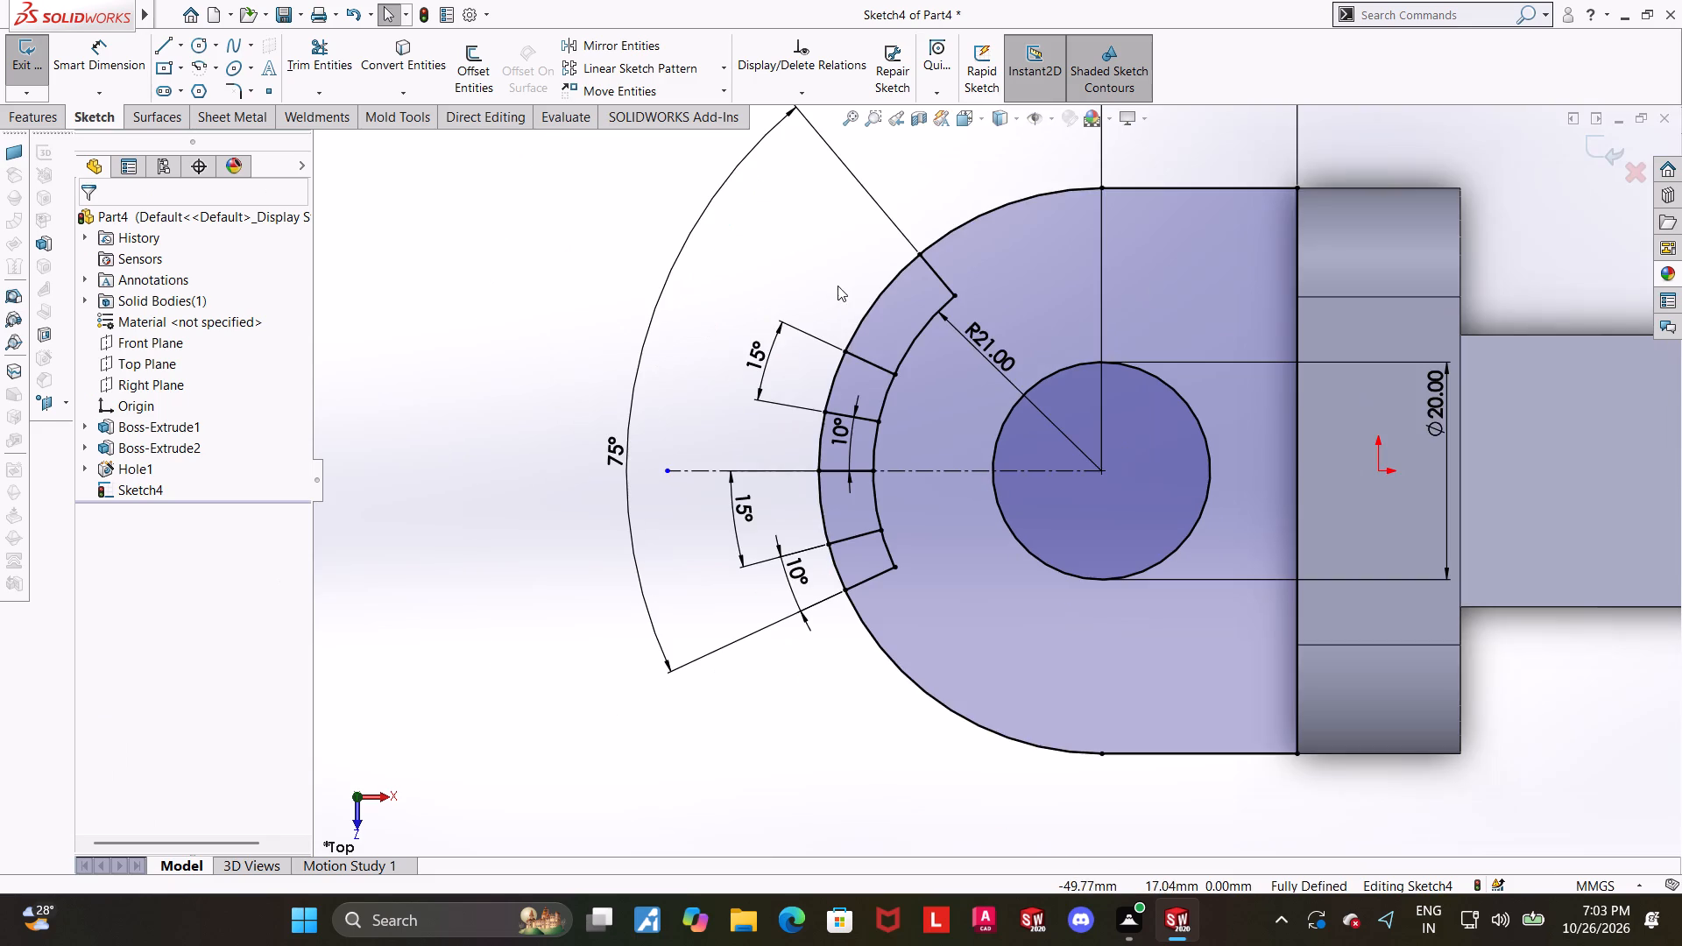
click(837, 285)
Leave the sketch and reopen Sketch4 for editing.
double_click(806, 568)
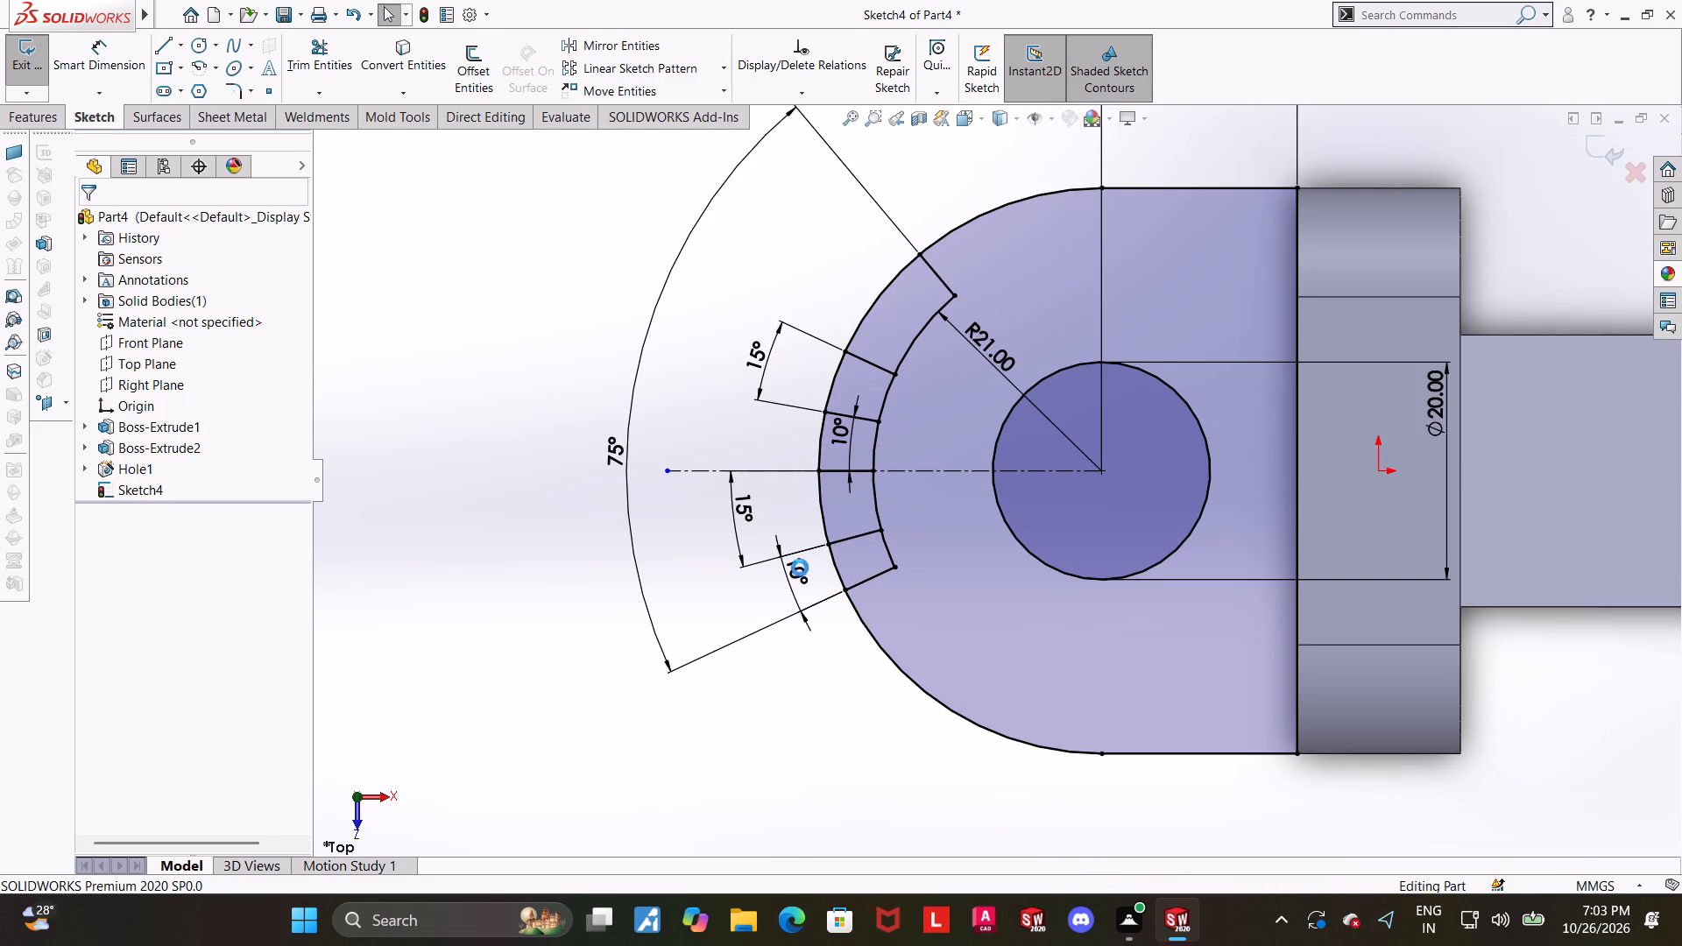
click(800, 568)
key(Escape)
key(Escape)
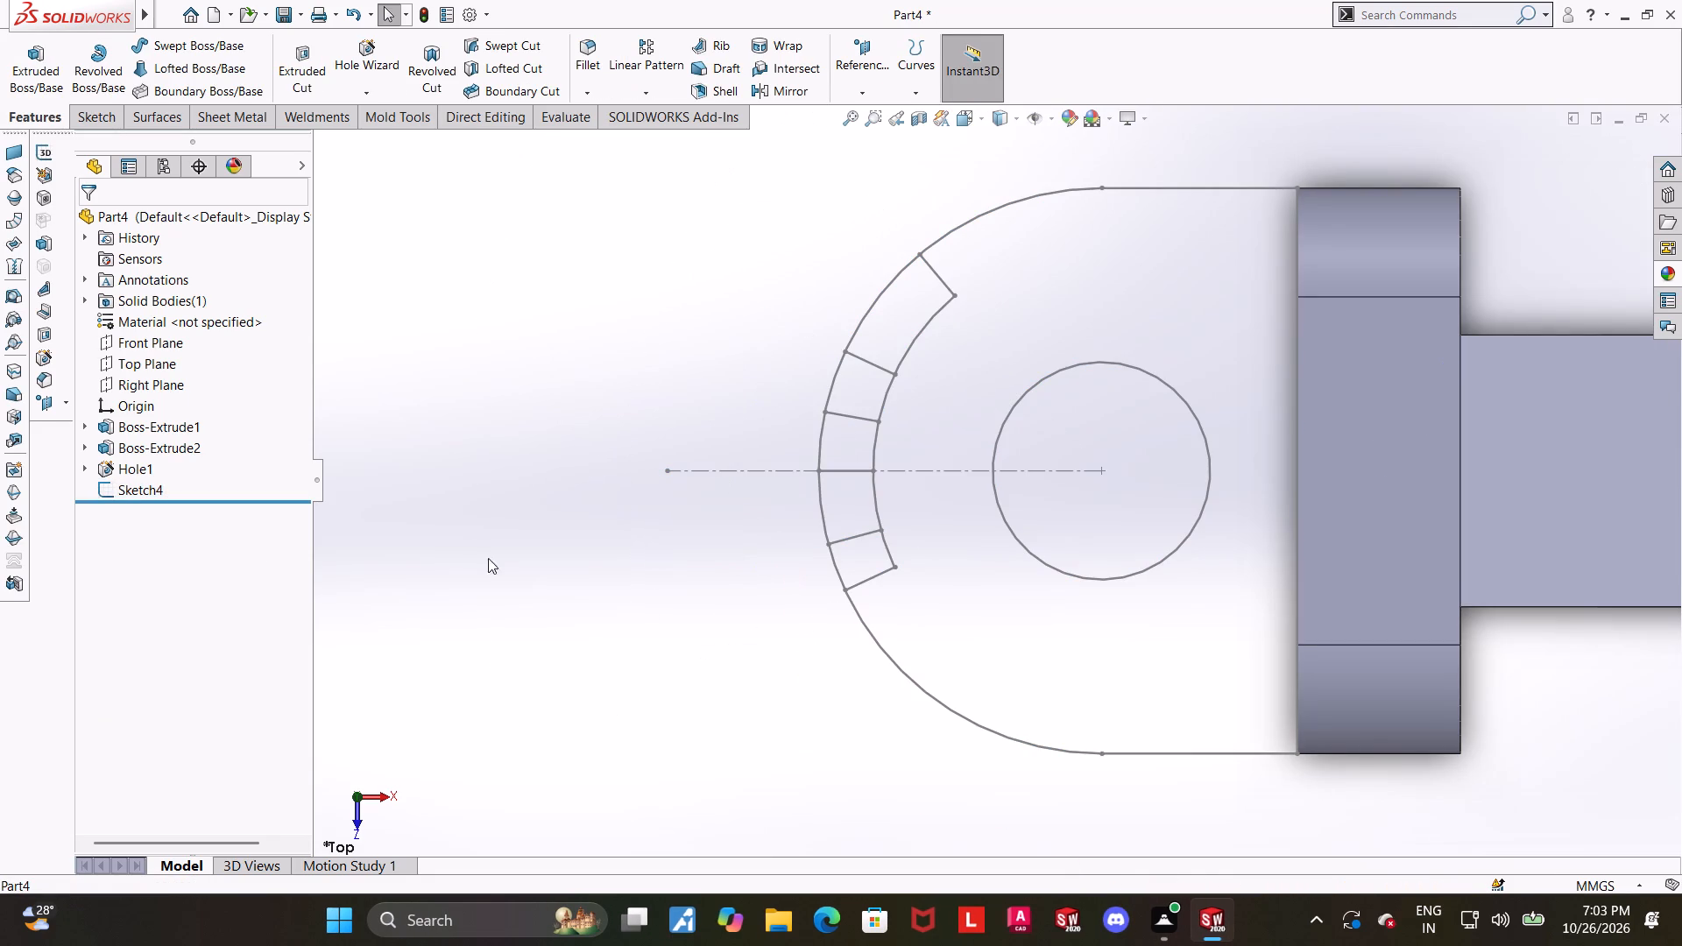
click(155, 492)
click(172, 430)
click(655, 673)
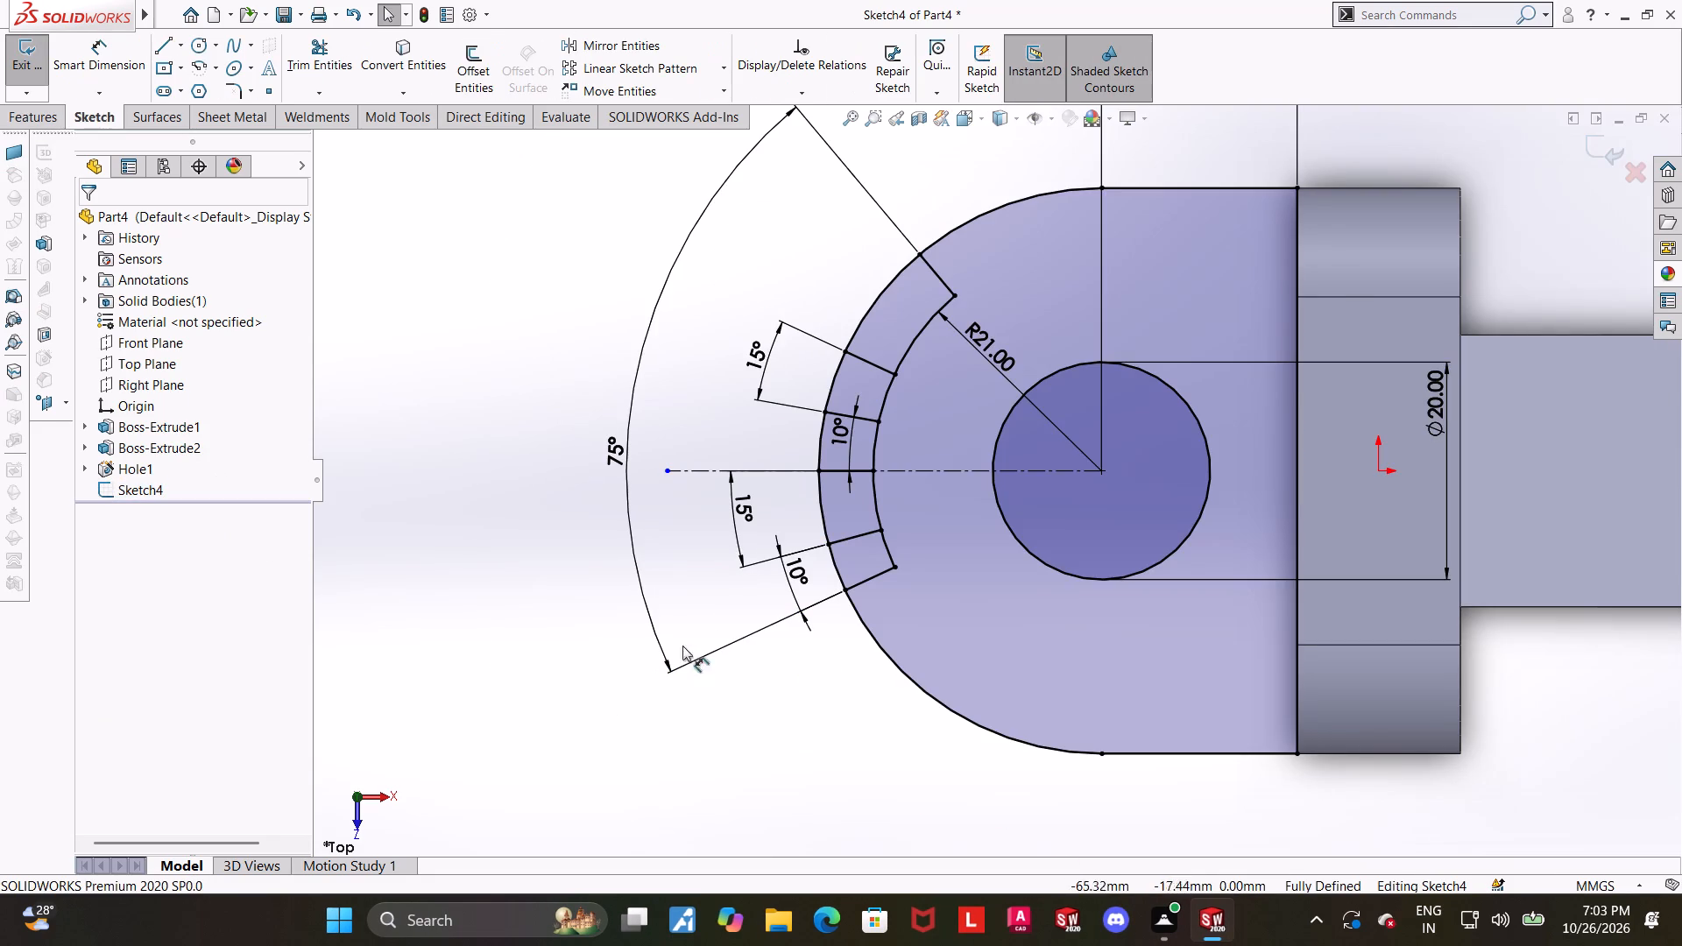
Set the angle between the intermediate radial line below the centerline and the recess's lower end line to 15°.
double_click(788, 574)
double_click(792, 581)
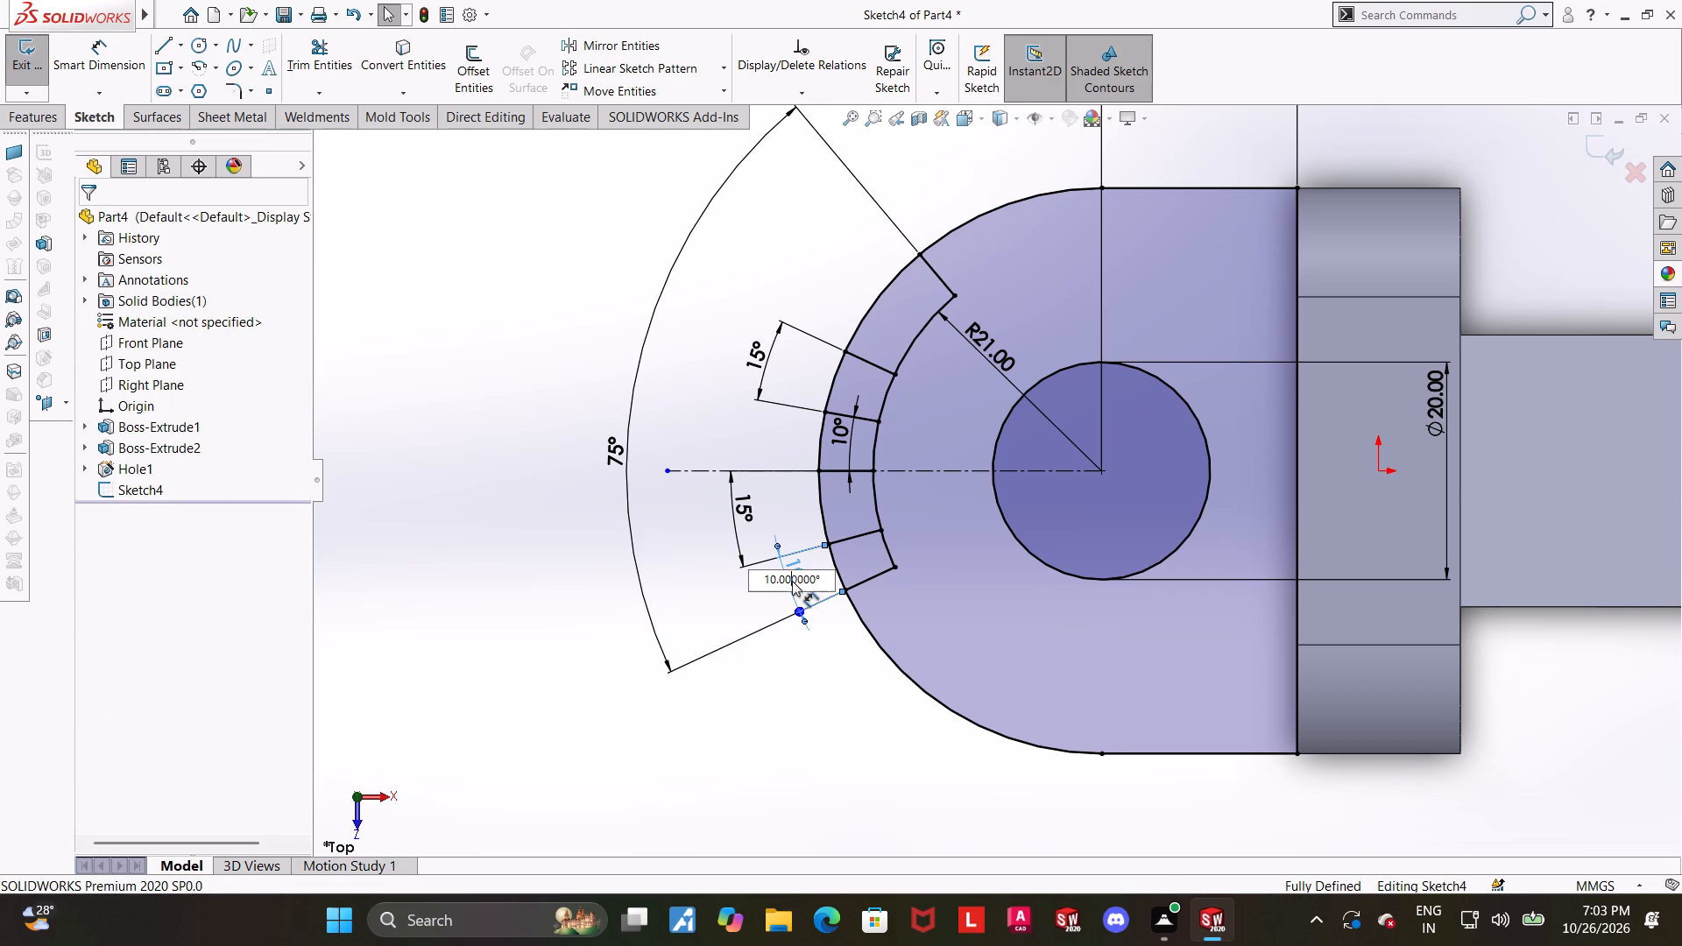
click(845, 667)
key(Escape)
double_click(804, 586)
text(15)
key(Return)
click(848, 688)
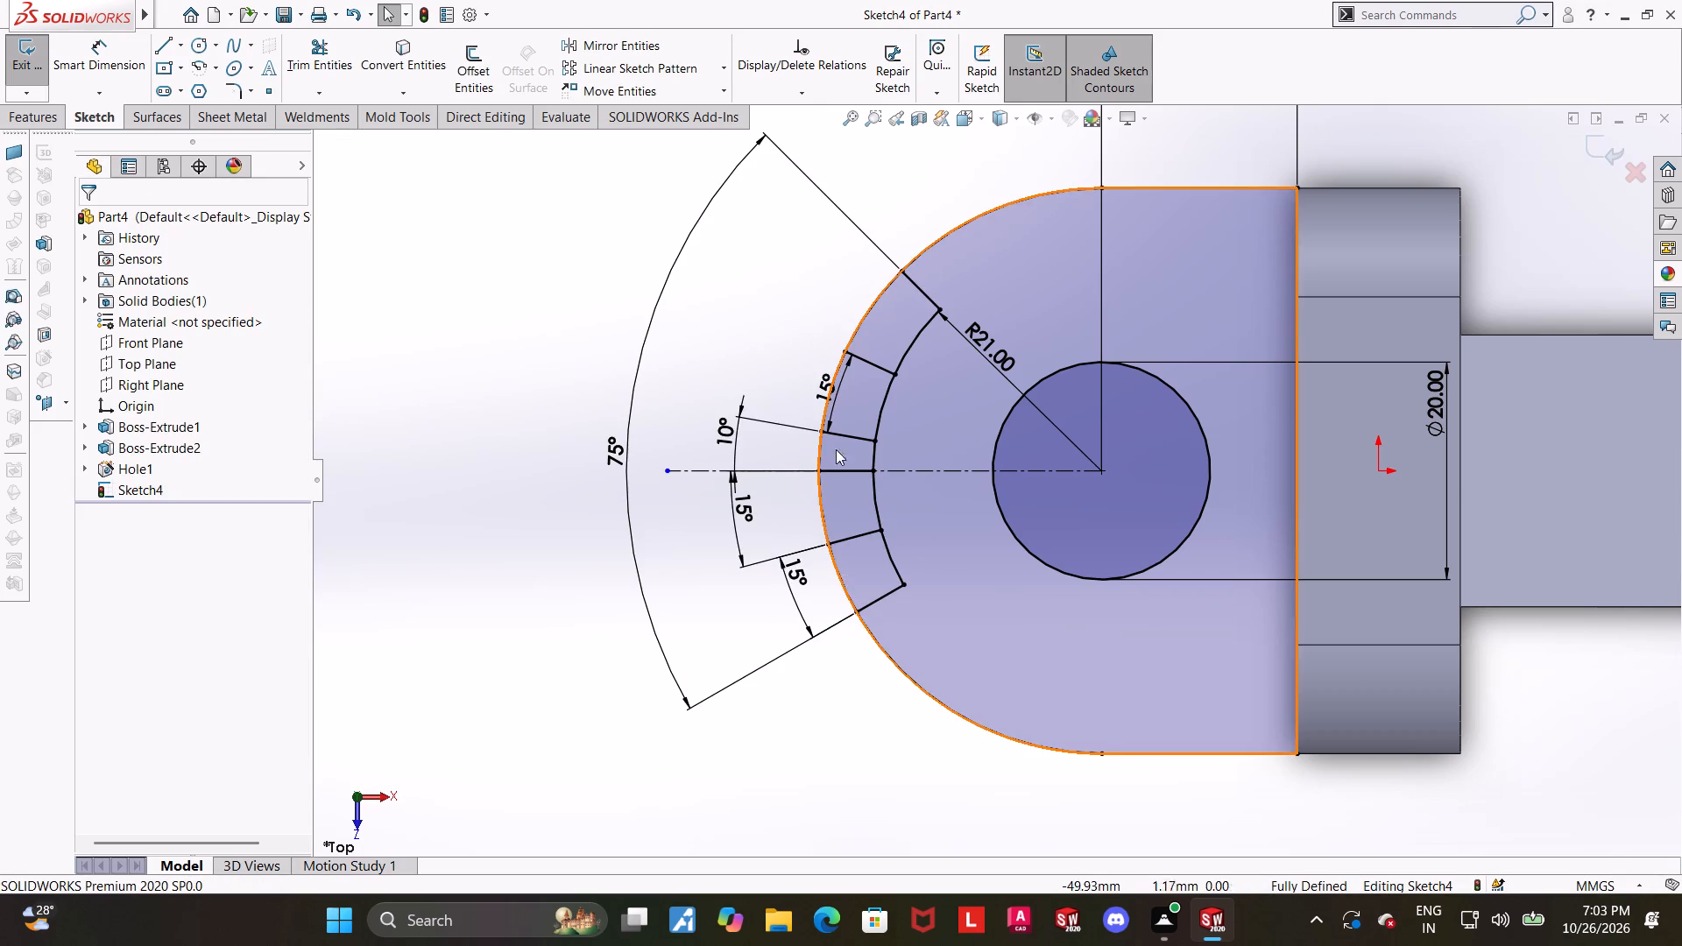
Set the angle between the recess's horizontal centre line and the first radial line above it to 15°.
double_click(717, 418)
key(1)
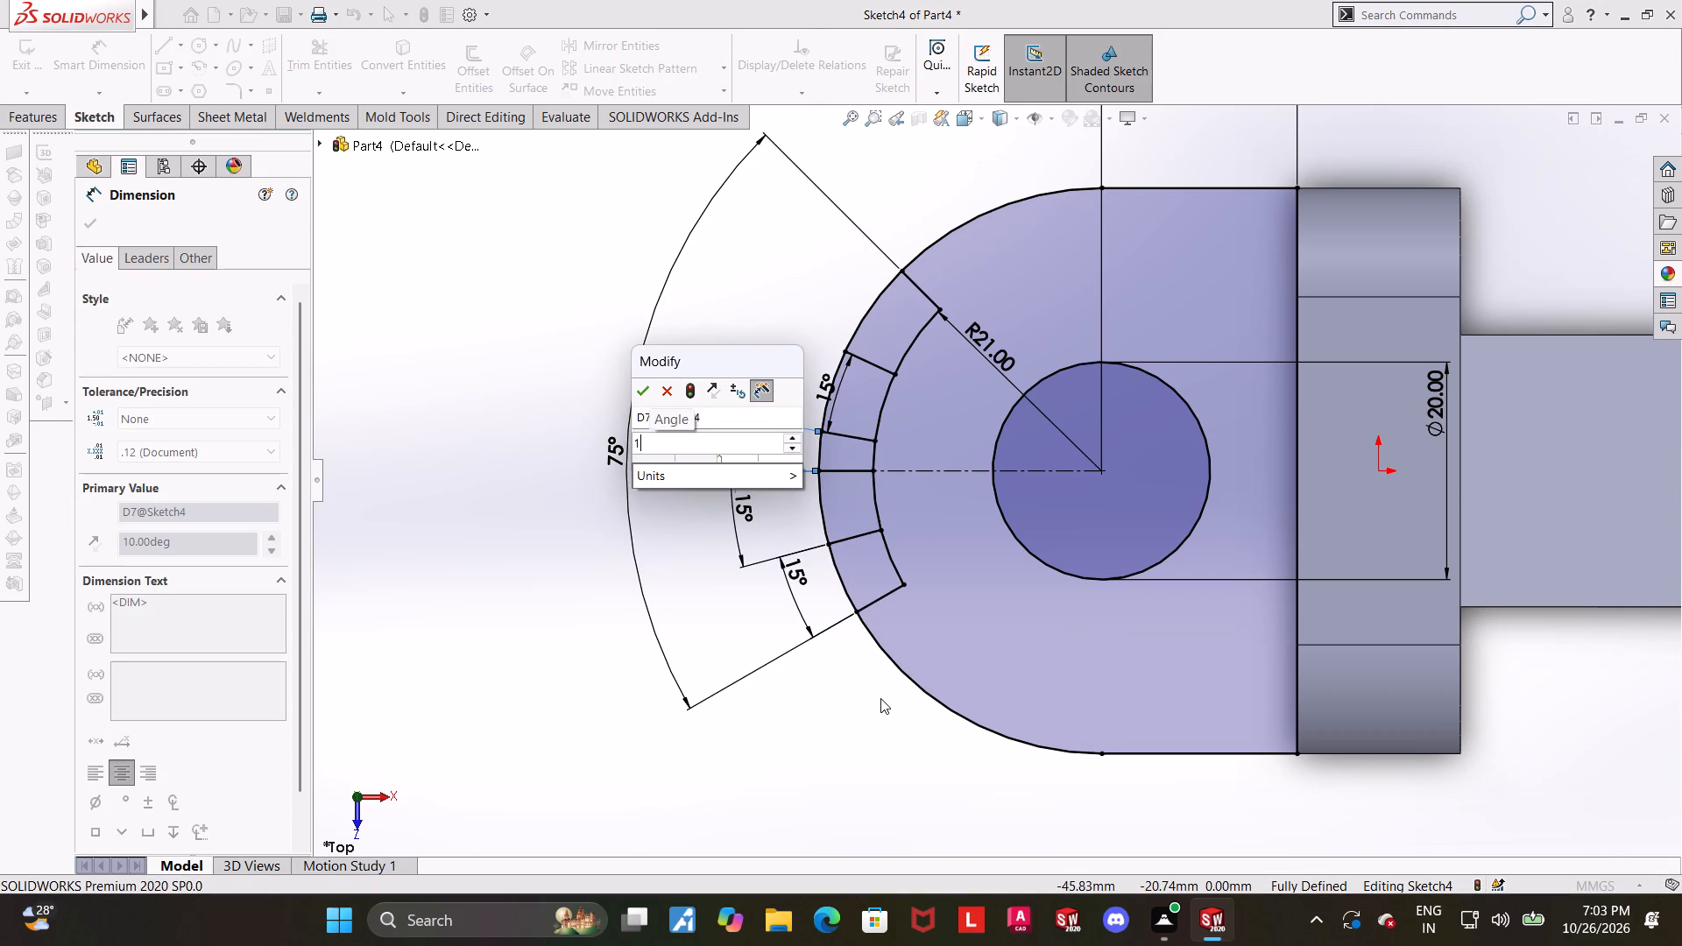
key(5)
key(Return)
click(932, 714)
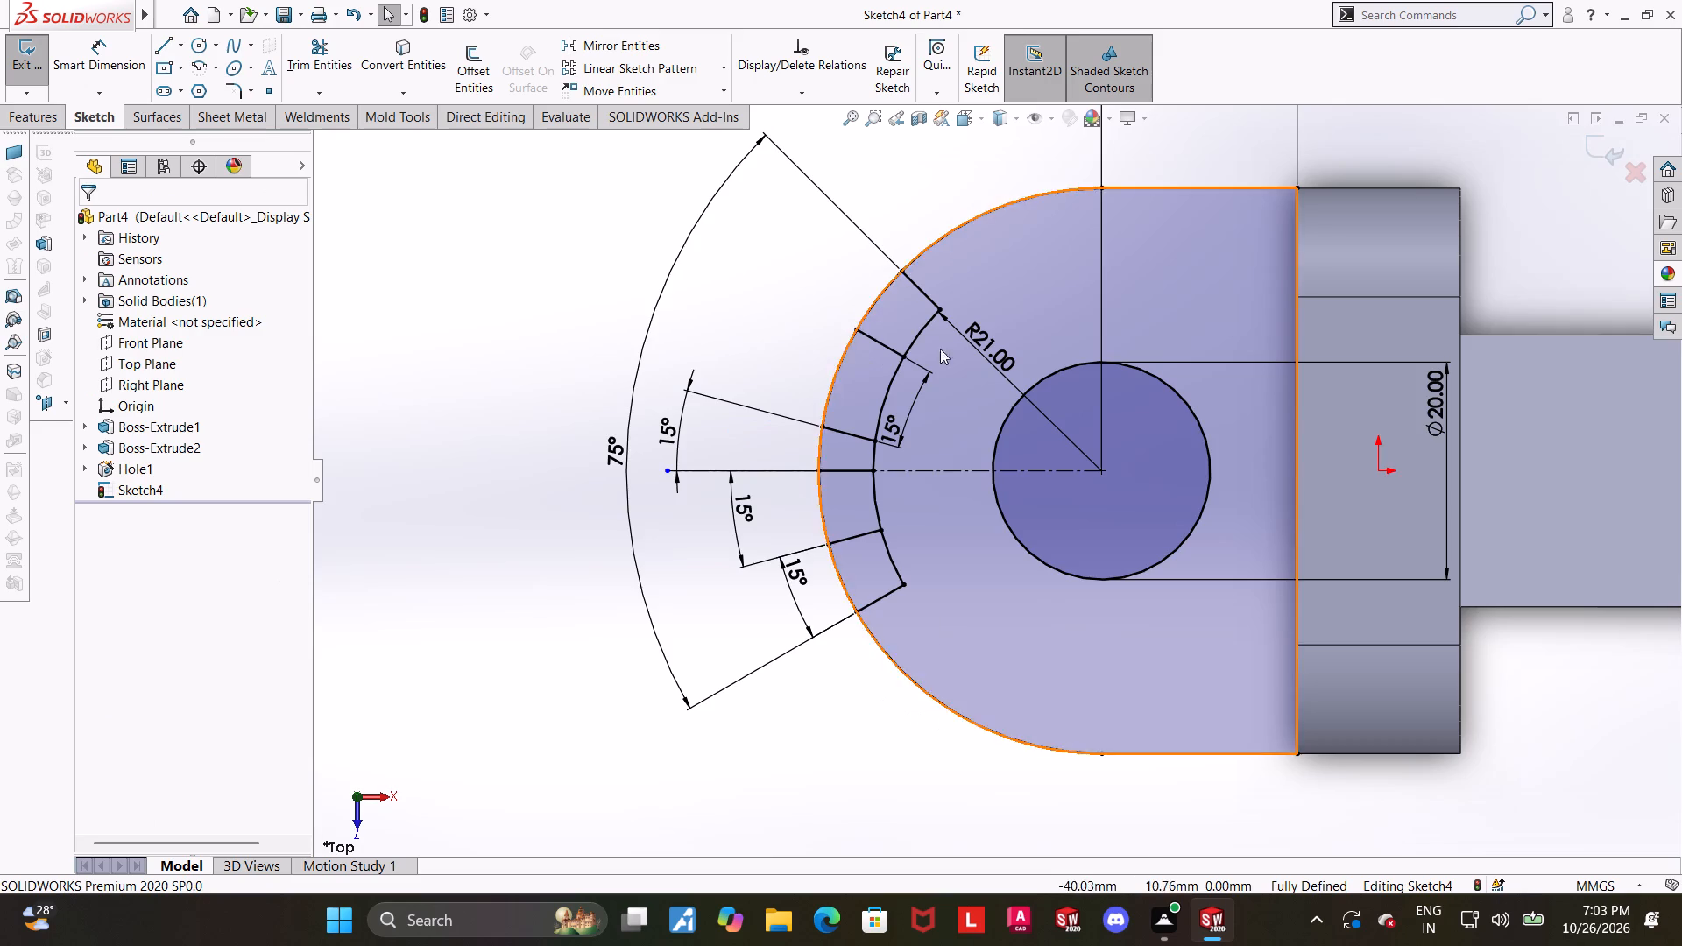
Examine the spacing of the radial lines and angle dimensions across the recess band.
scroll(931, 337, down, 3)
scroll(936, 360, up, 1)
scroll(958, 613, up, 2)
key(Escape)
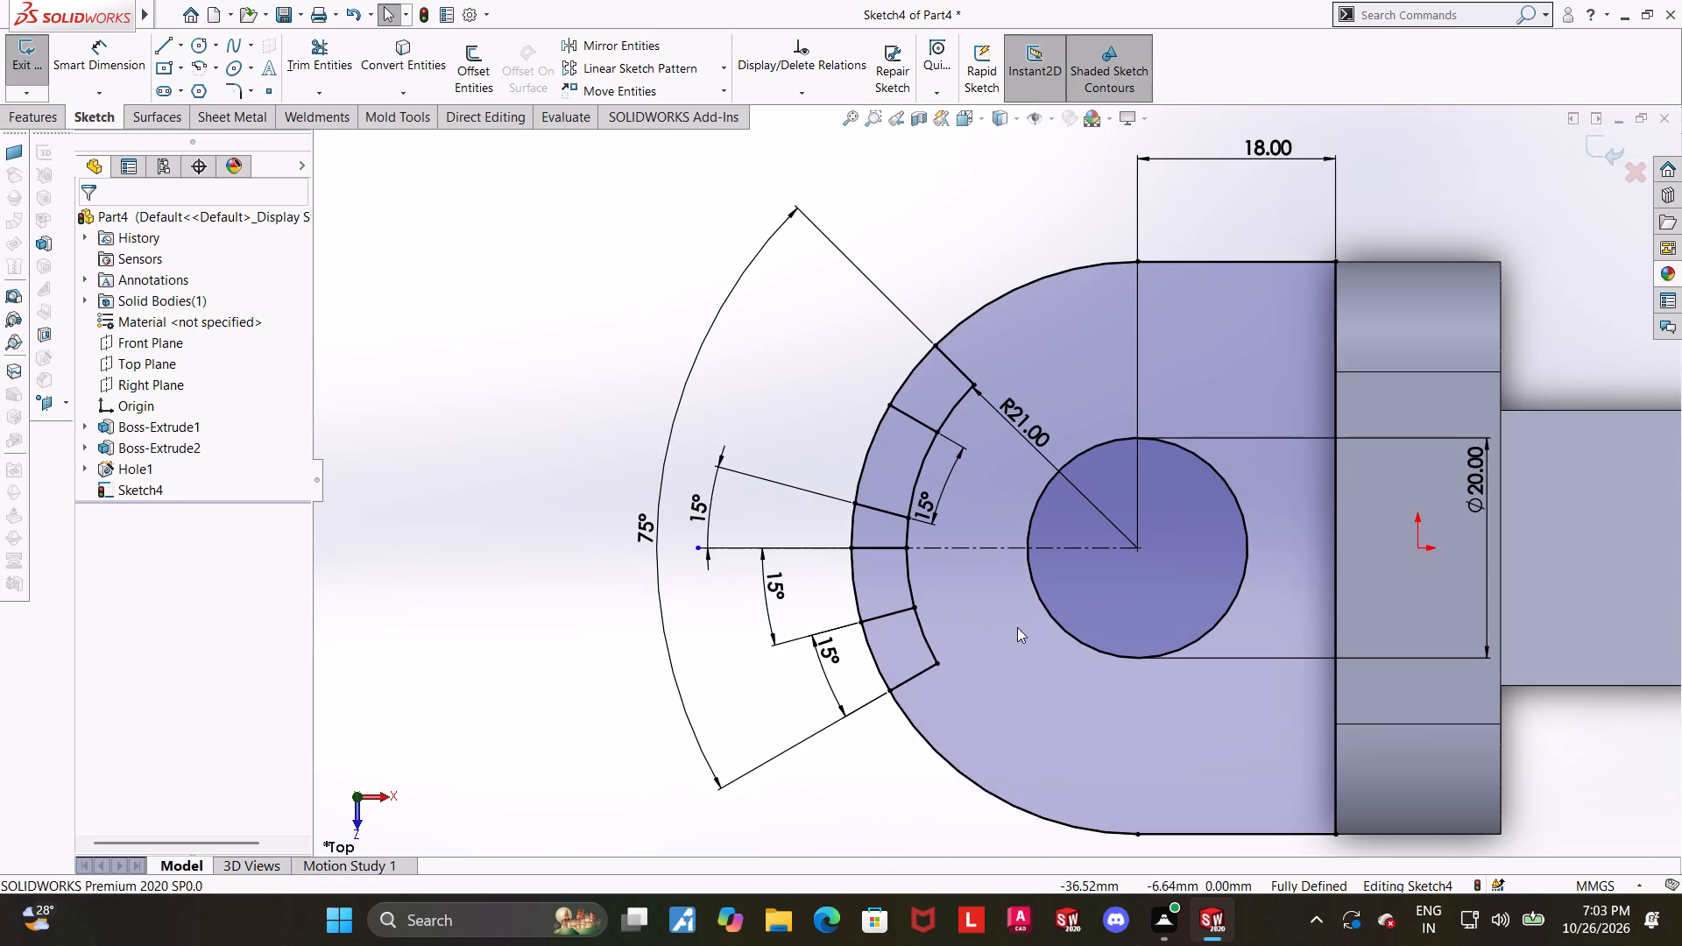
scroll(986, 597, down, 4)
scroll(984, 597, up, 3)
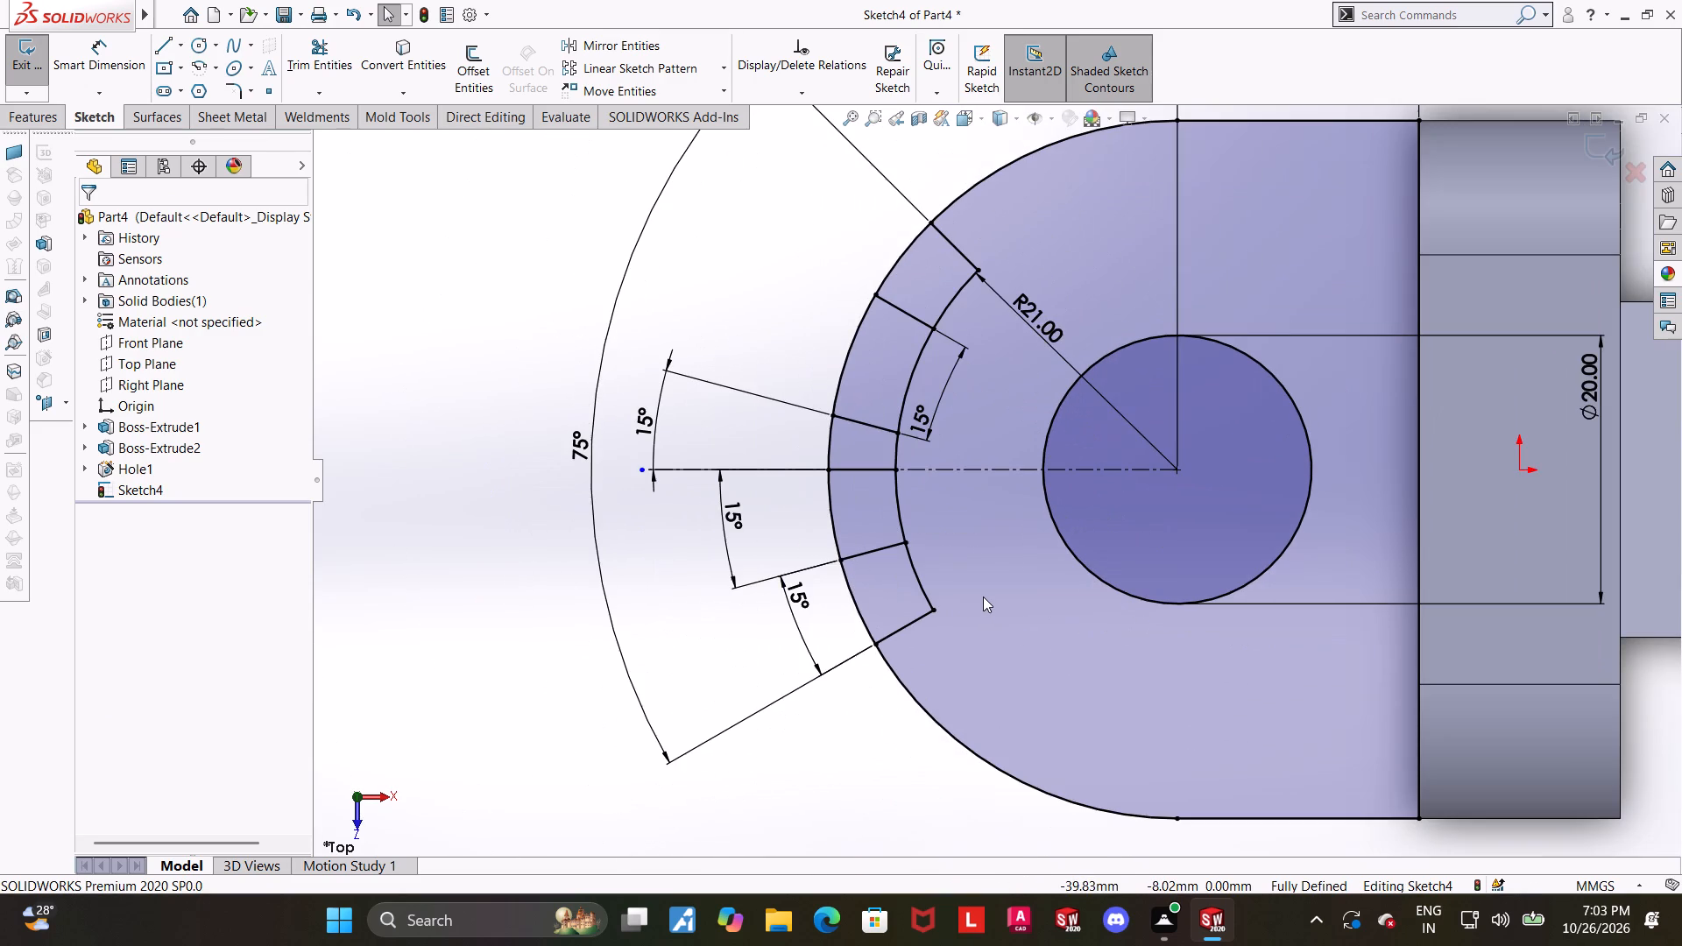
scroll(975, 583, up, 2)
key(Escape)
Undo the recess edits back to the 75° arc band, without the intermediate radial lines and their angle dimensions.
key(ctrl+z)
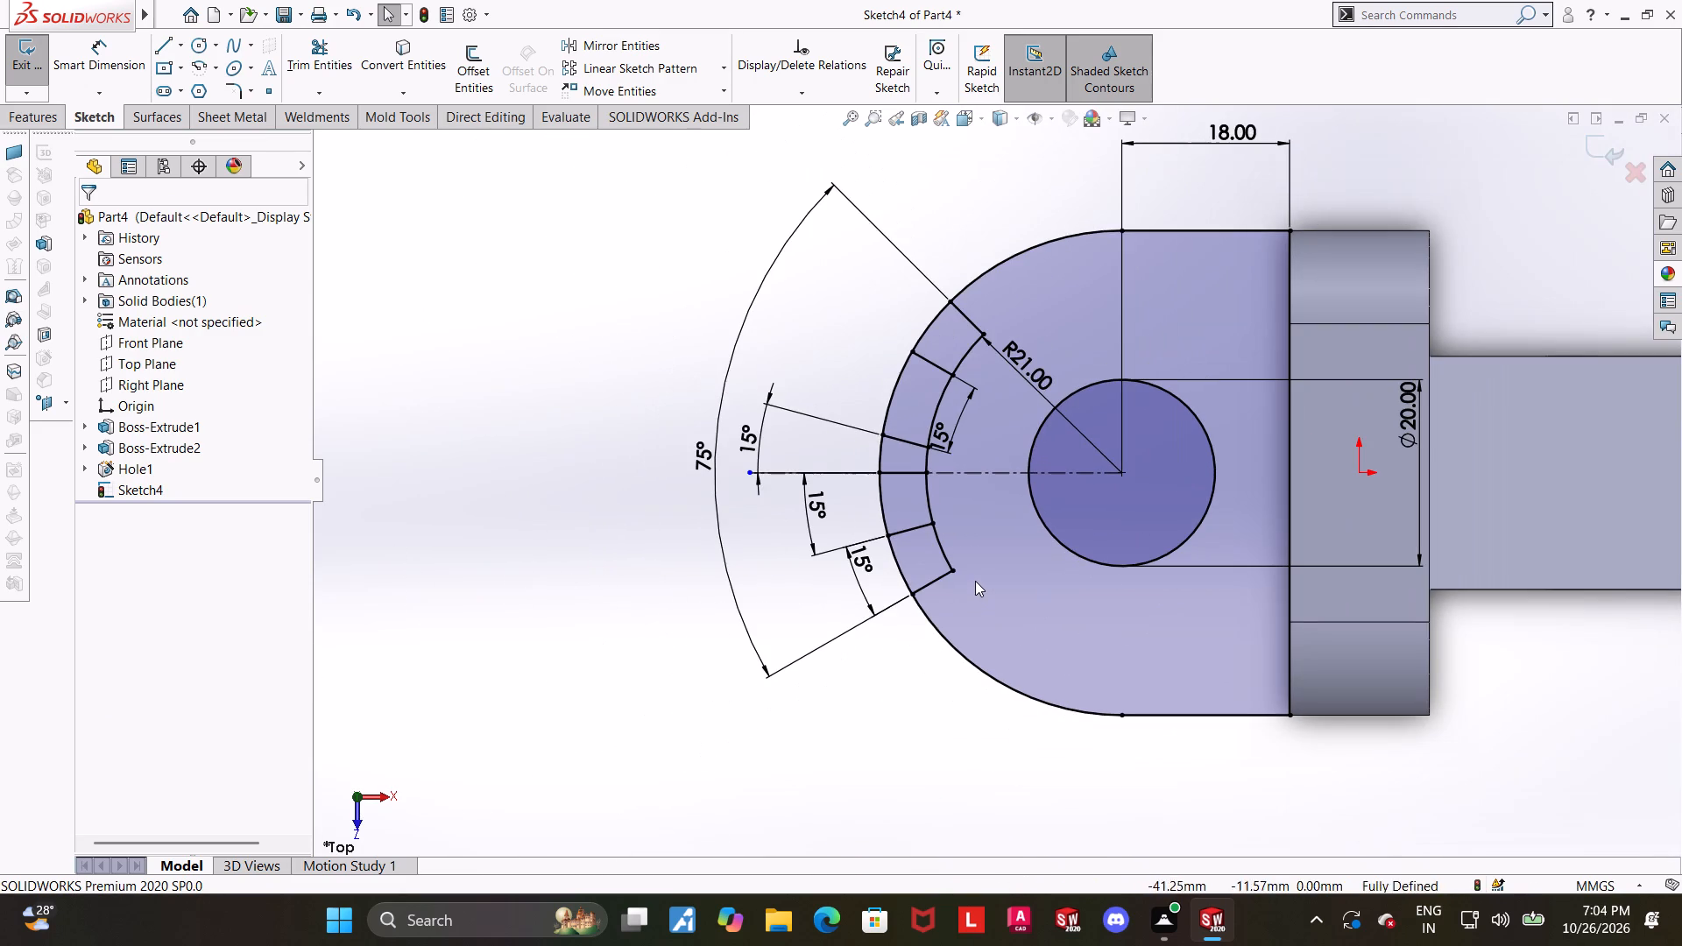
key(ctrl+z)
key(ctrl+z)
key(ctrl+z)
key(ctrl+z)
key(ctrl+z)
key(ctrl+z)
key(ctrl+z)
key(ctrl+z)
key(ctrl+z)
key(ctrl+z)
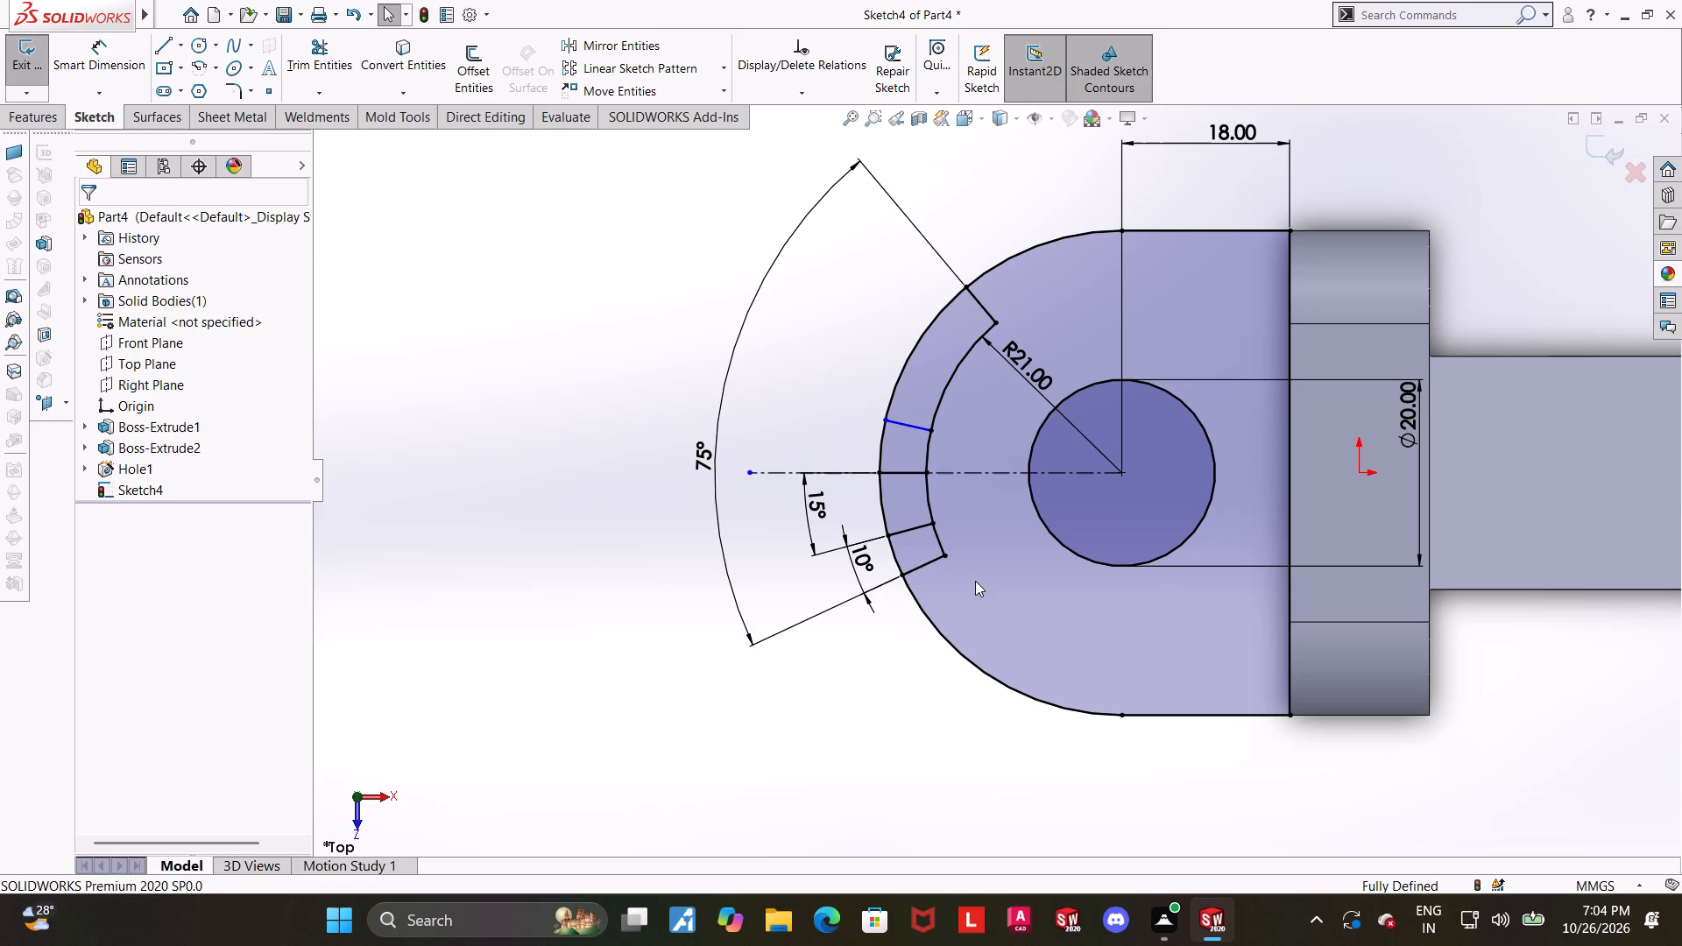
key(ctrl+z)
key(ctrl+z)
key(ctrl+z)
key(ctrl+z)
key(ctrl+z)
key(ctrl+z)
key(ctrl+z)
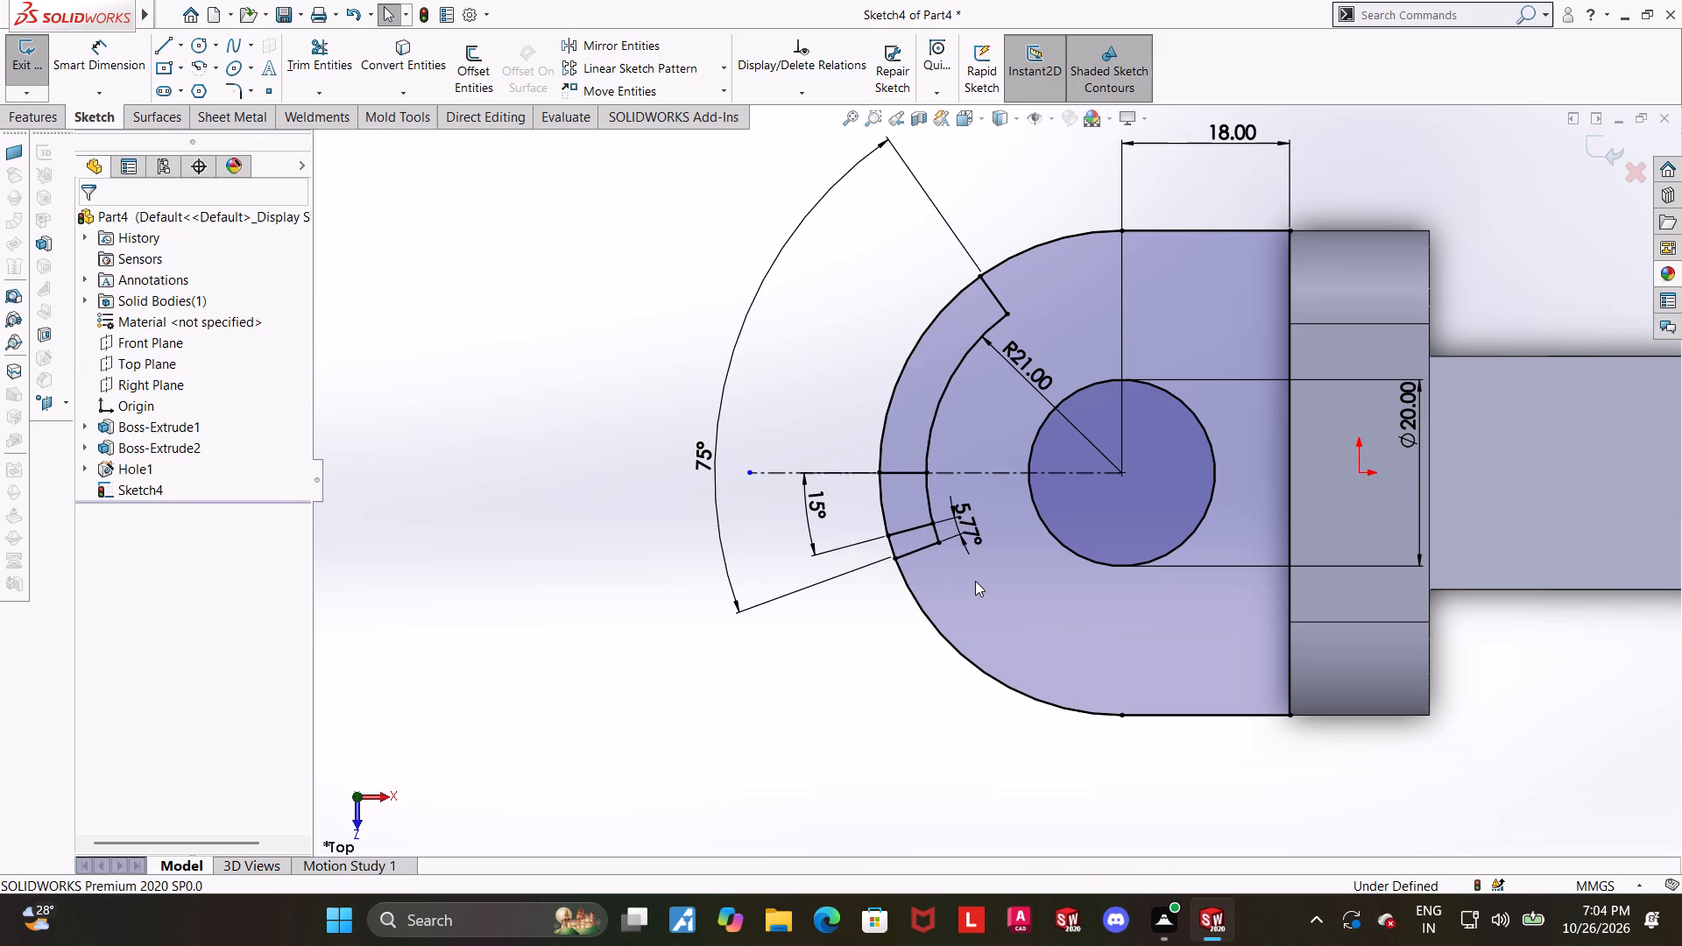
key(ctrl+z)
key(ctrl+z)
key(ctrl+z)
key(ctrl+z)
key(ctrl+z)
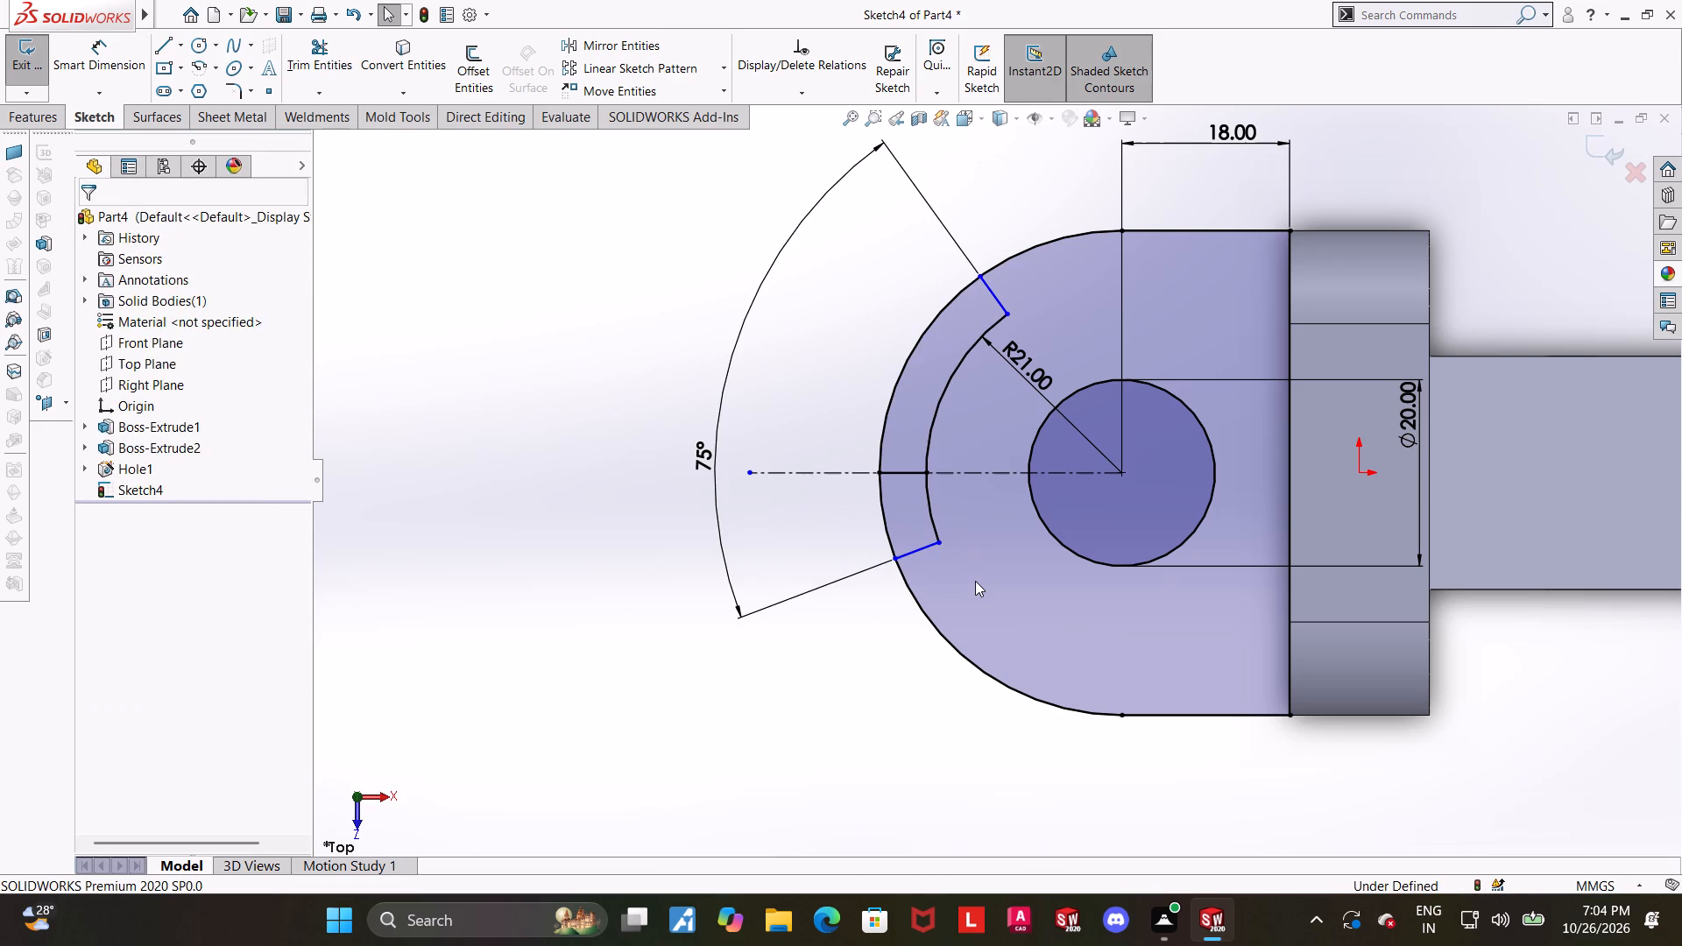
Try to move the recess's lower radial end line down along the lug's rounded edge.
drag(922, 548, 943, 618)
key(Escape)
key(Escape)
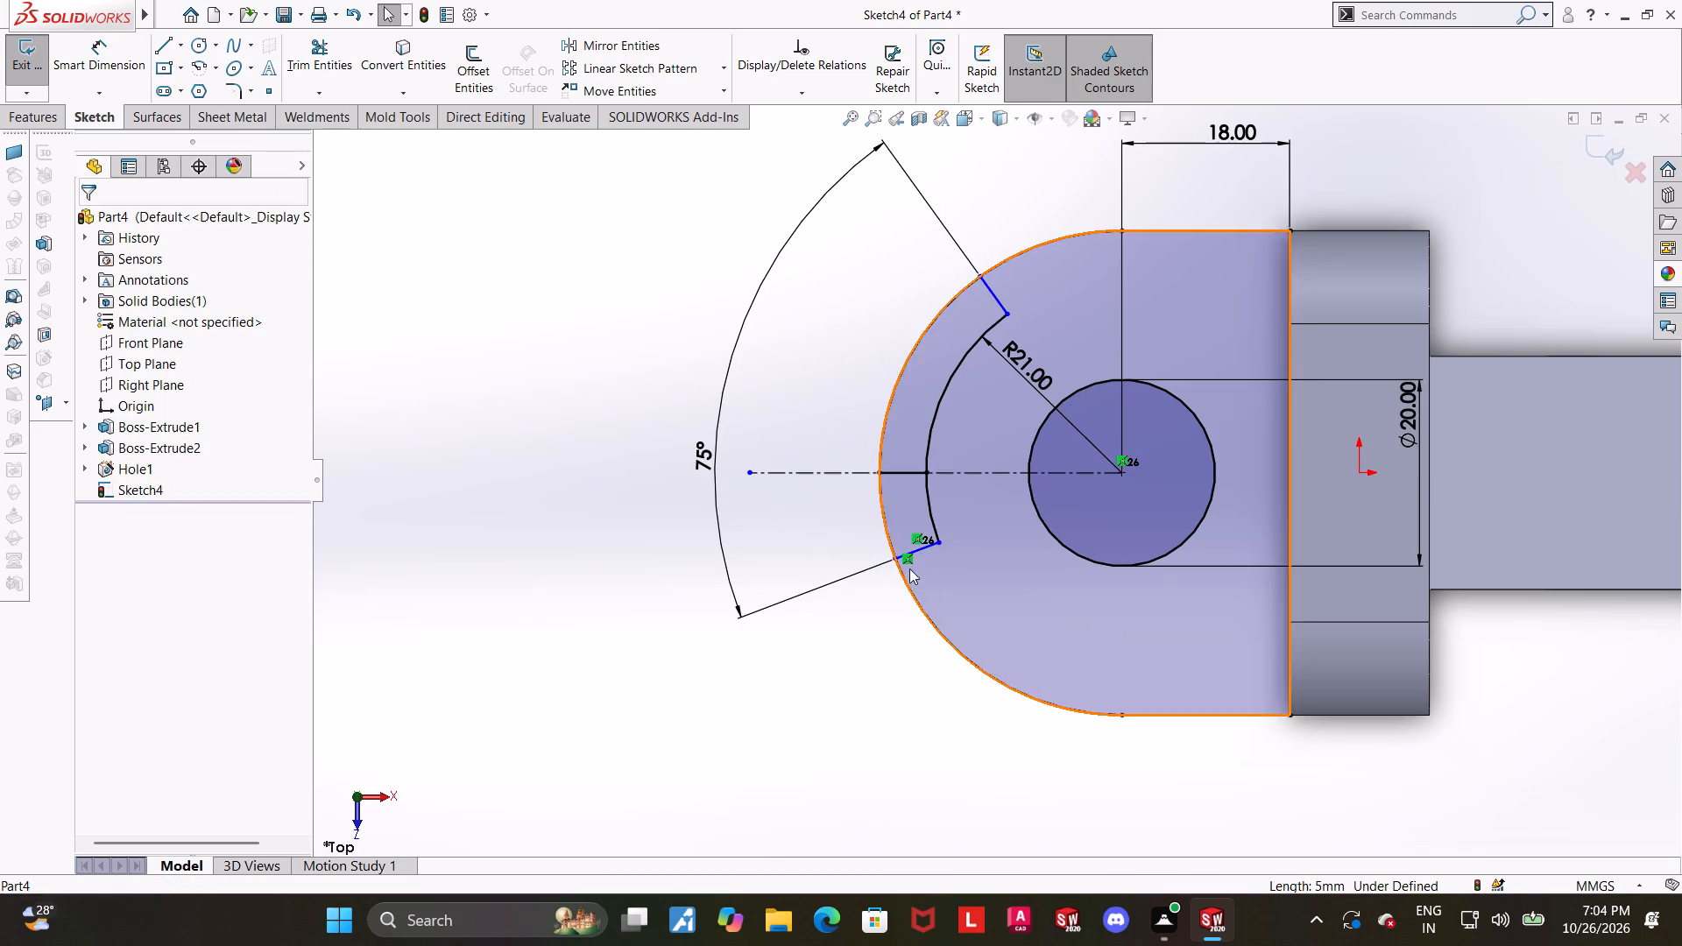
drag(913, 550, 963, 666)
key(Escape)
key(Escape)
Move the outer endpoint of the recess's lower end line along the lug's rounded edge to about X -49.1, Y -10.9 mm.
drag(894, 555, 922, 637)
drag(931, 628, 905, 602)
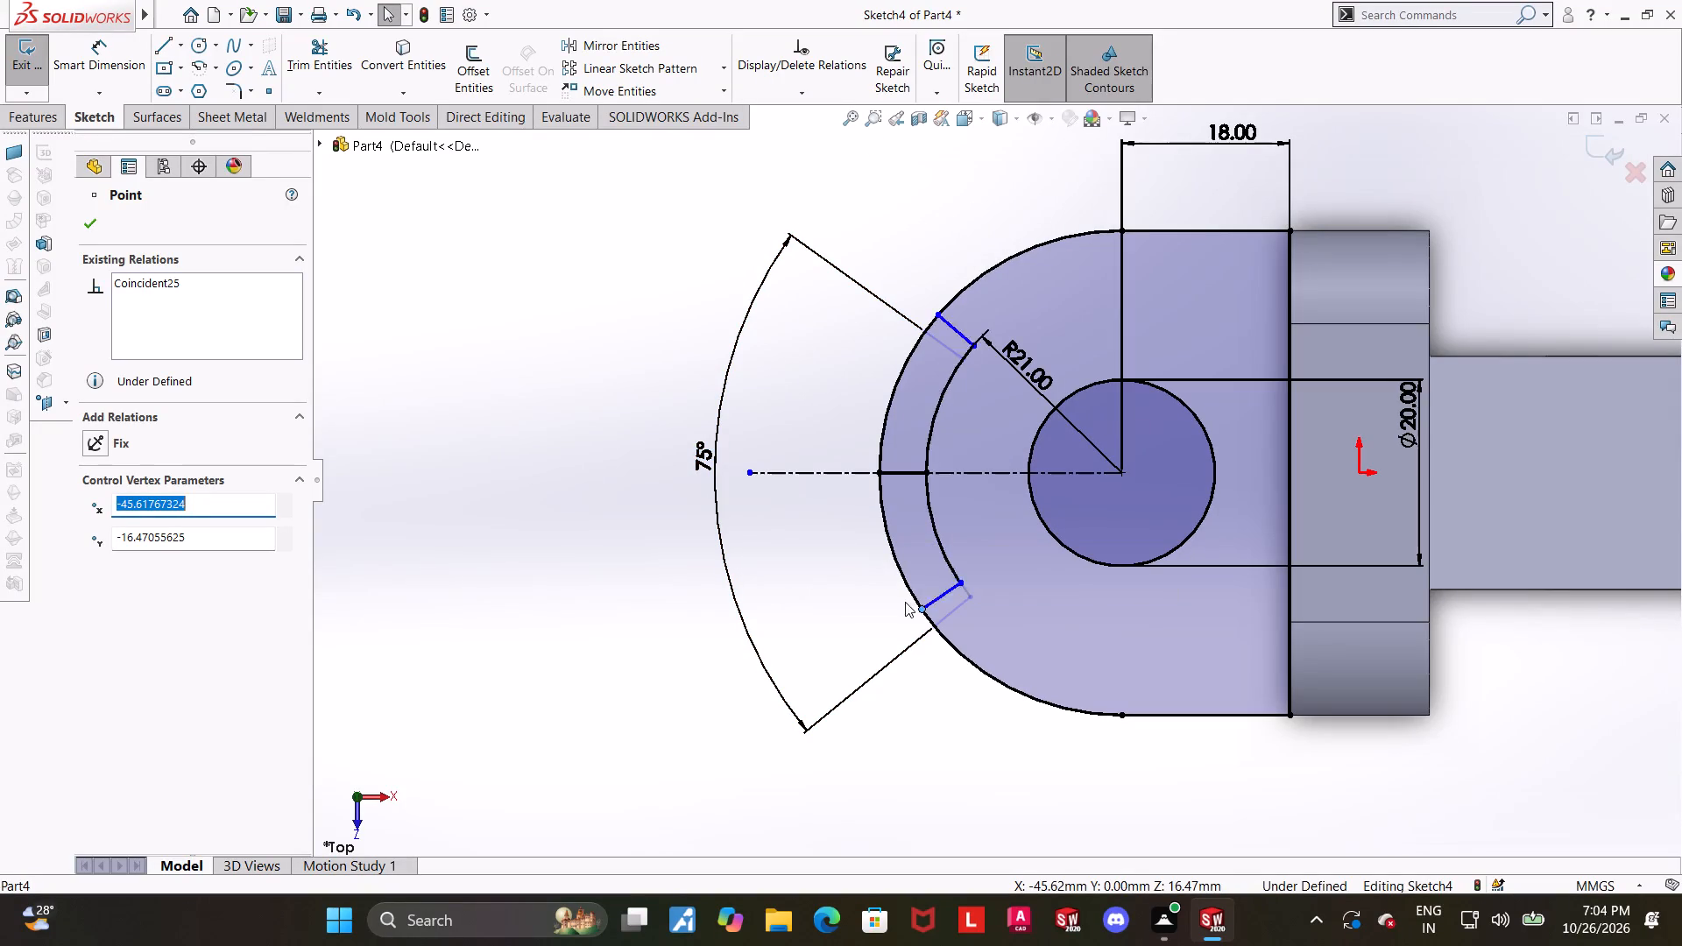
drag(905, 602, 882, 558)
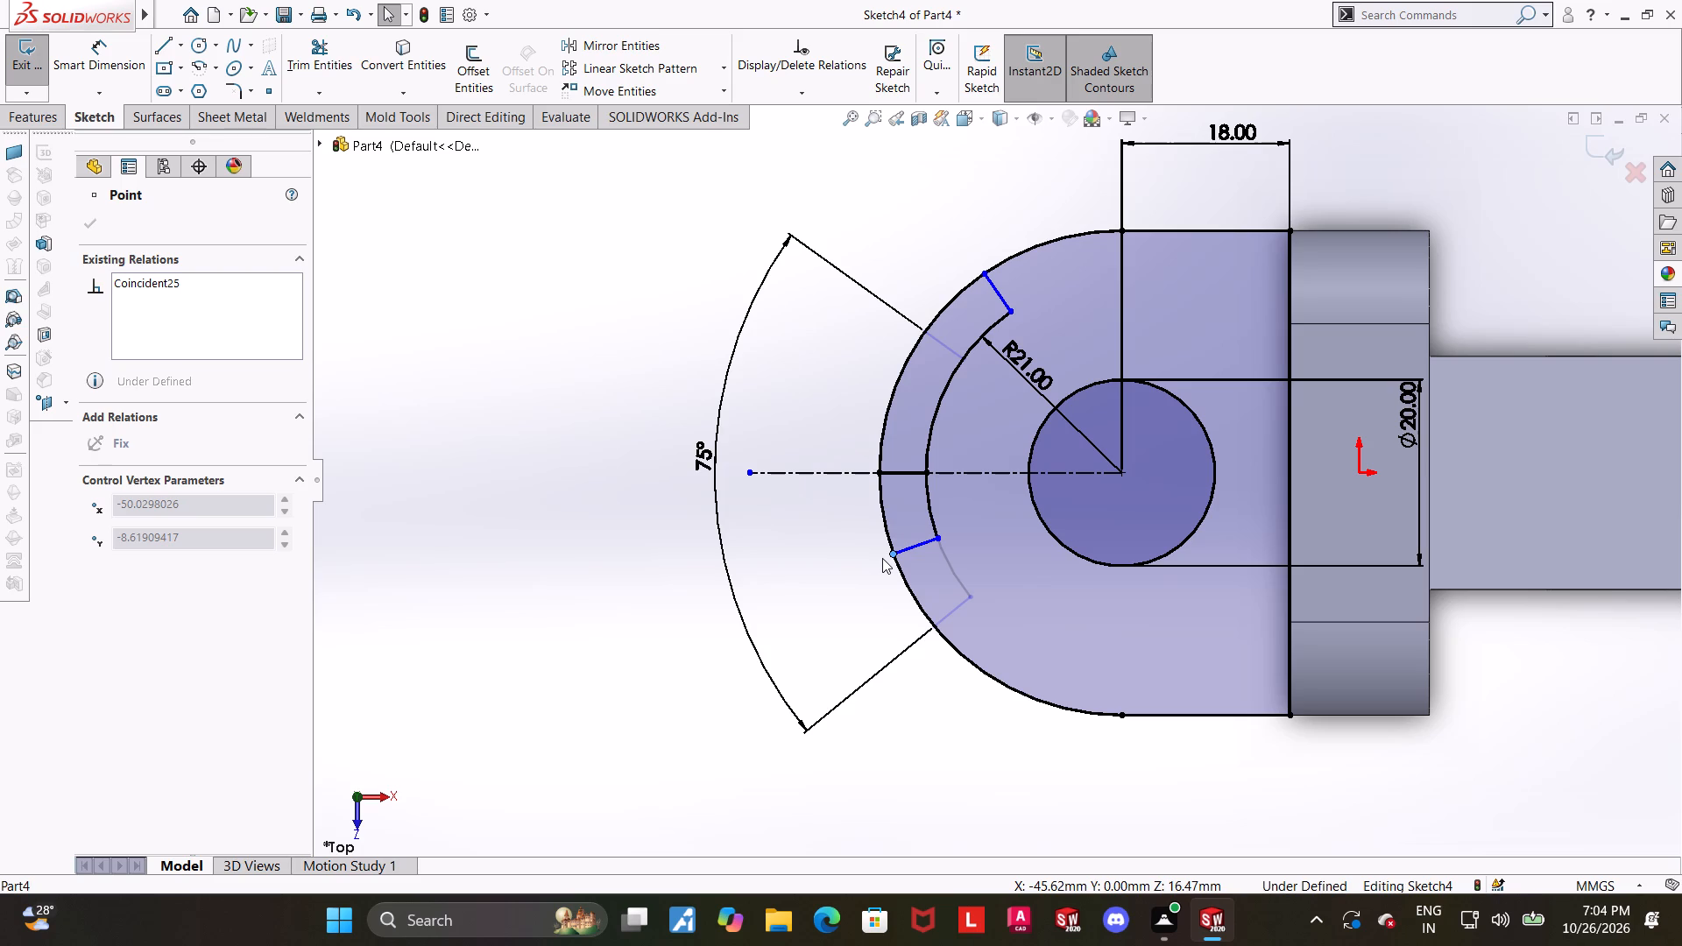
drag(882, 558, 898, 574)
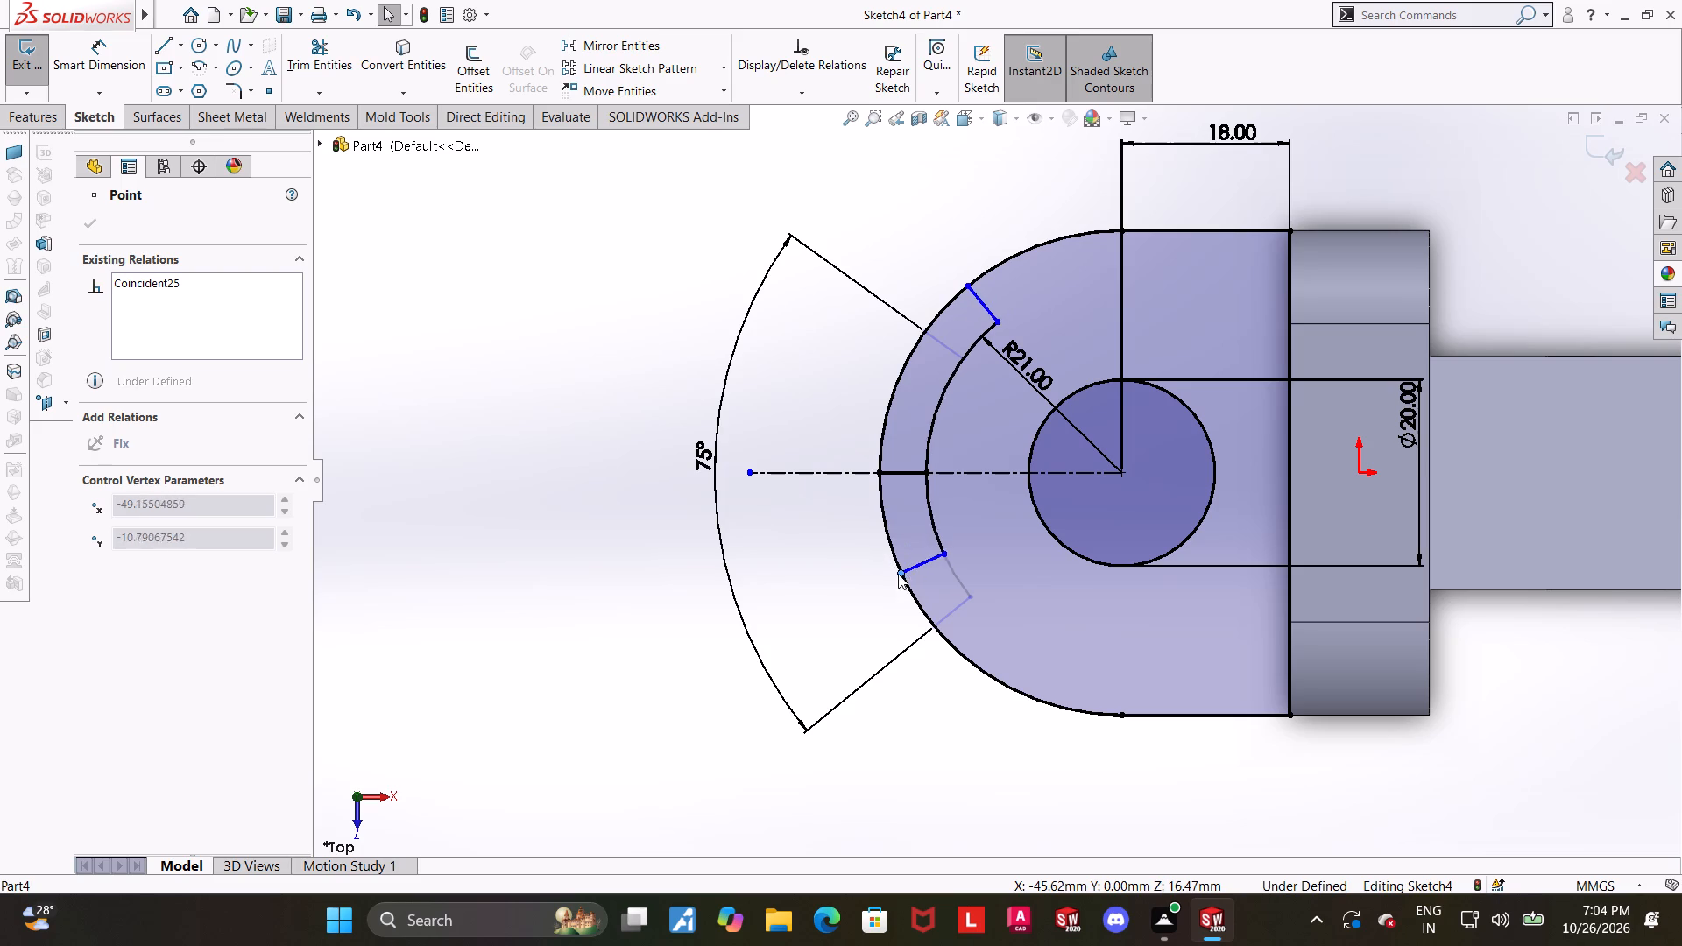
drag(898, 574, 897, 576)
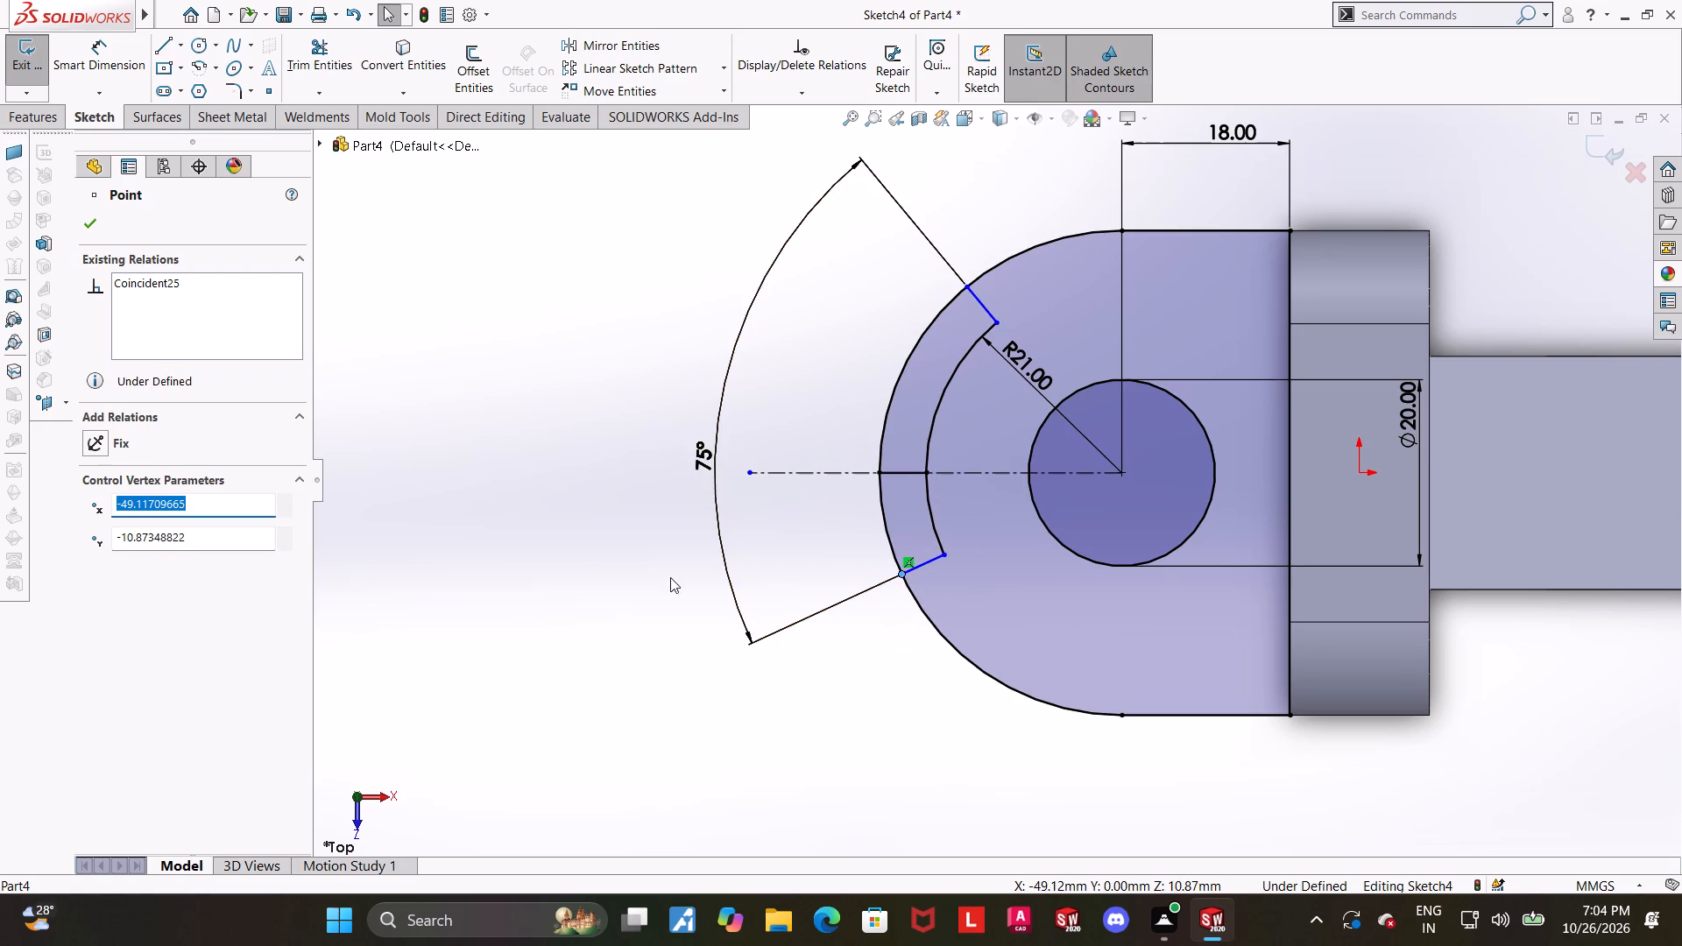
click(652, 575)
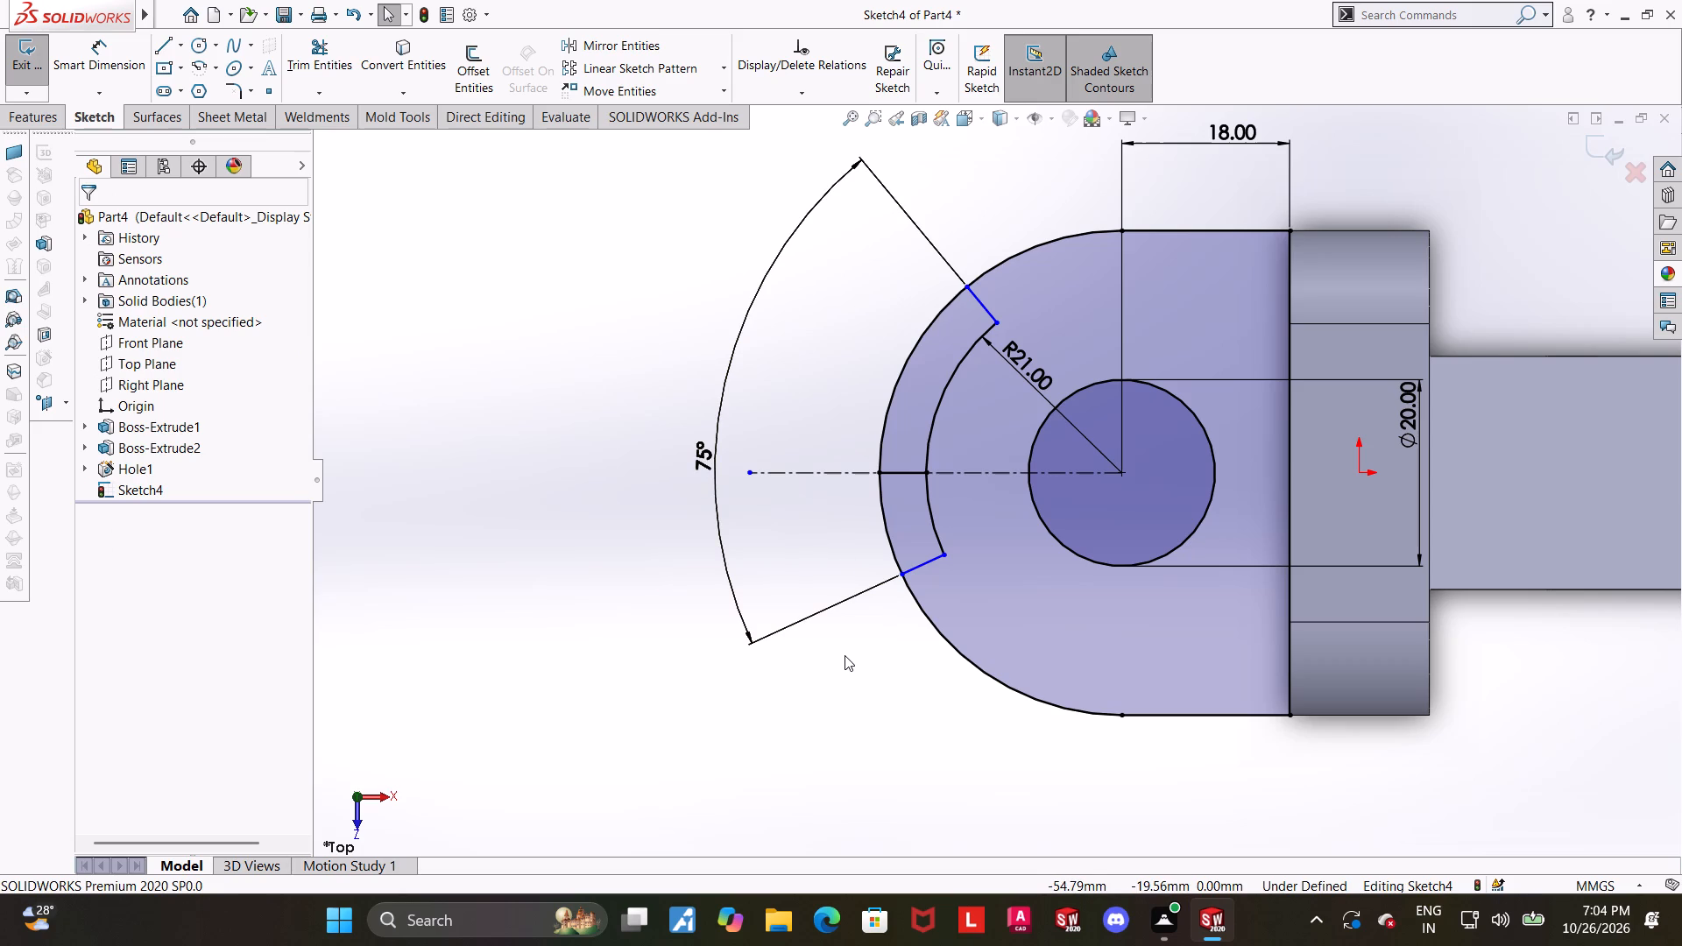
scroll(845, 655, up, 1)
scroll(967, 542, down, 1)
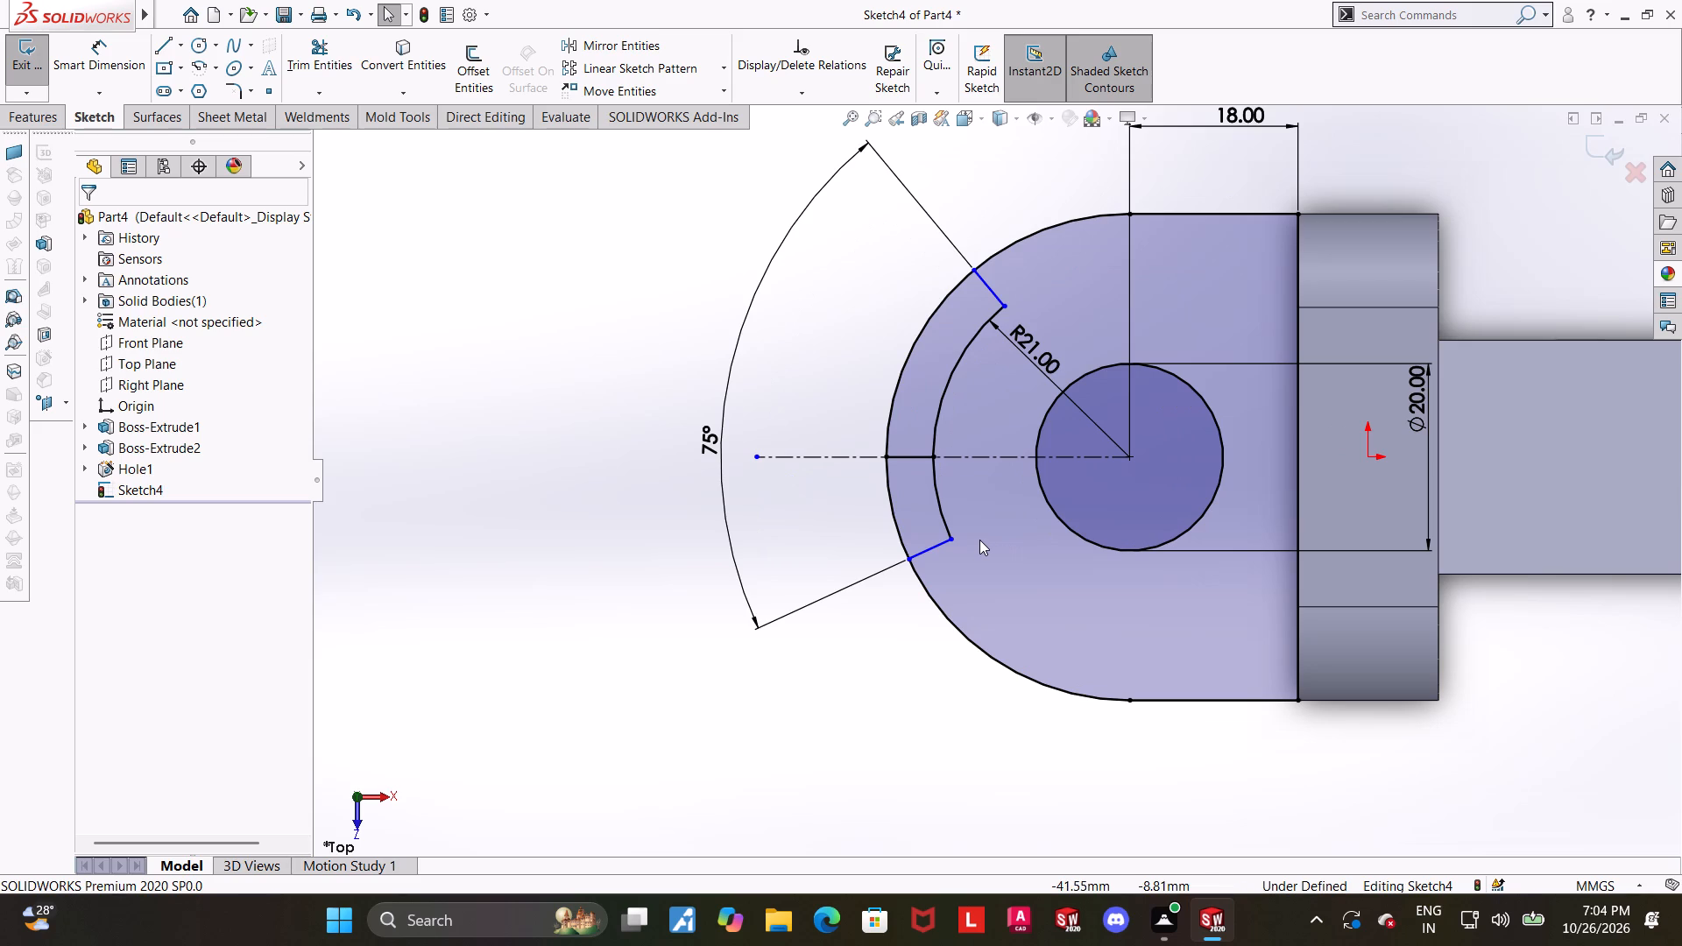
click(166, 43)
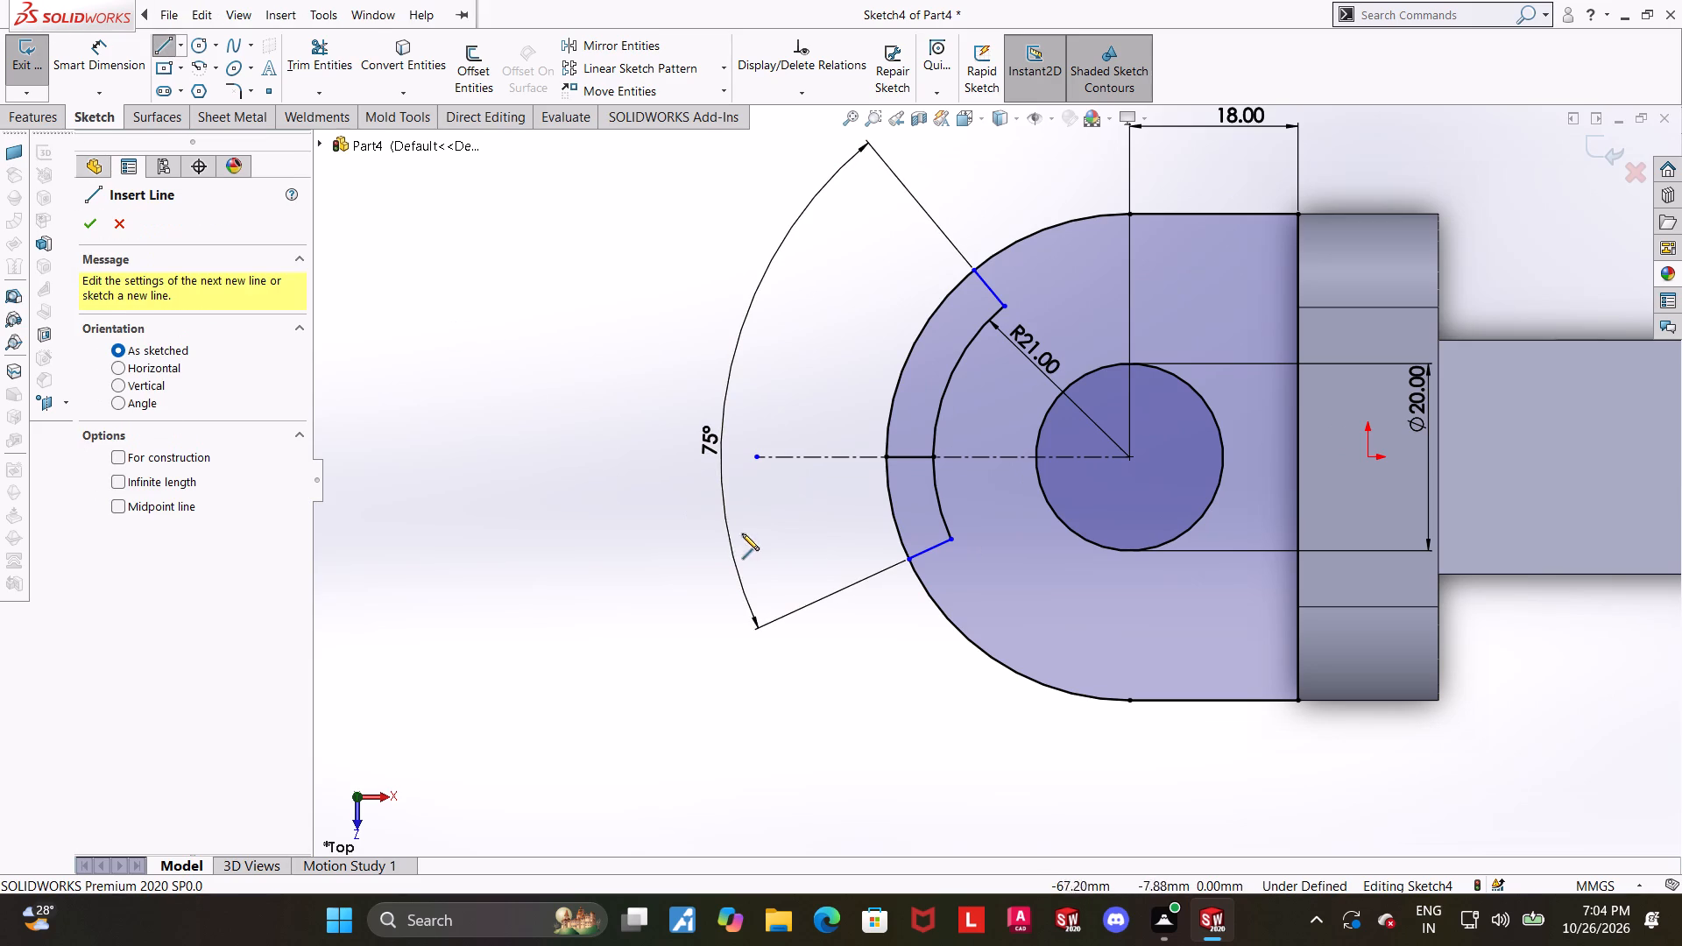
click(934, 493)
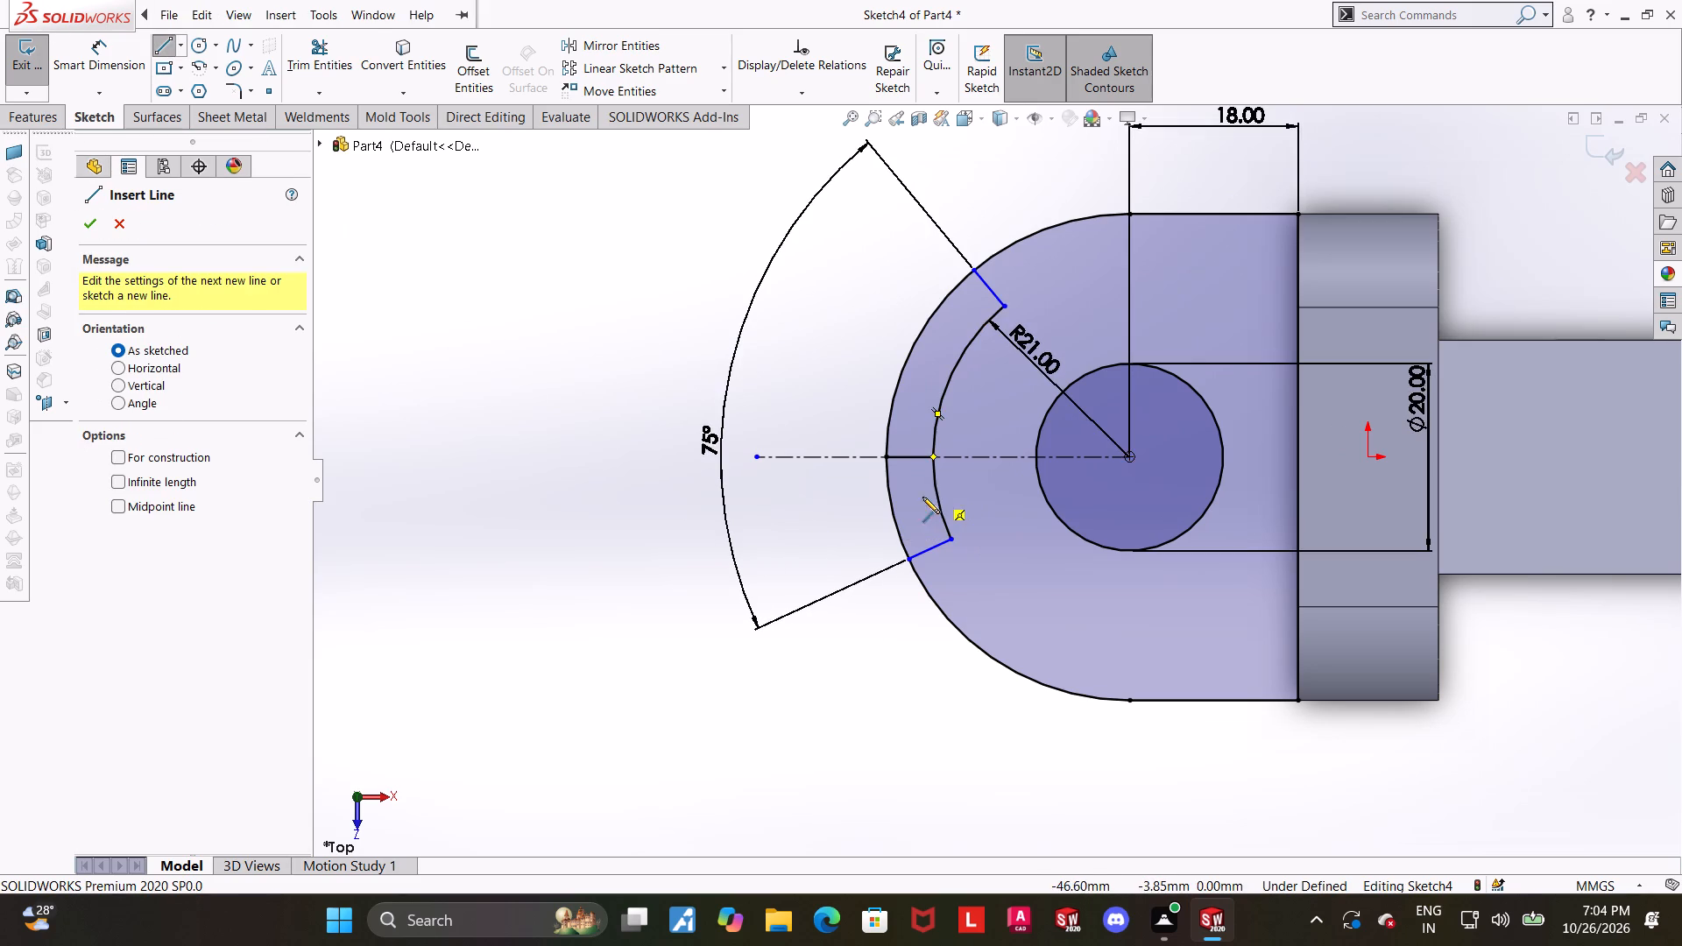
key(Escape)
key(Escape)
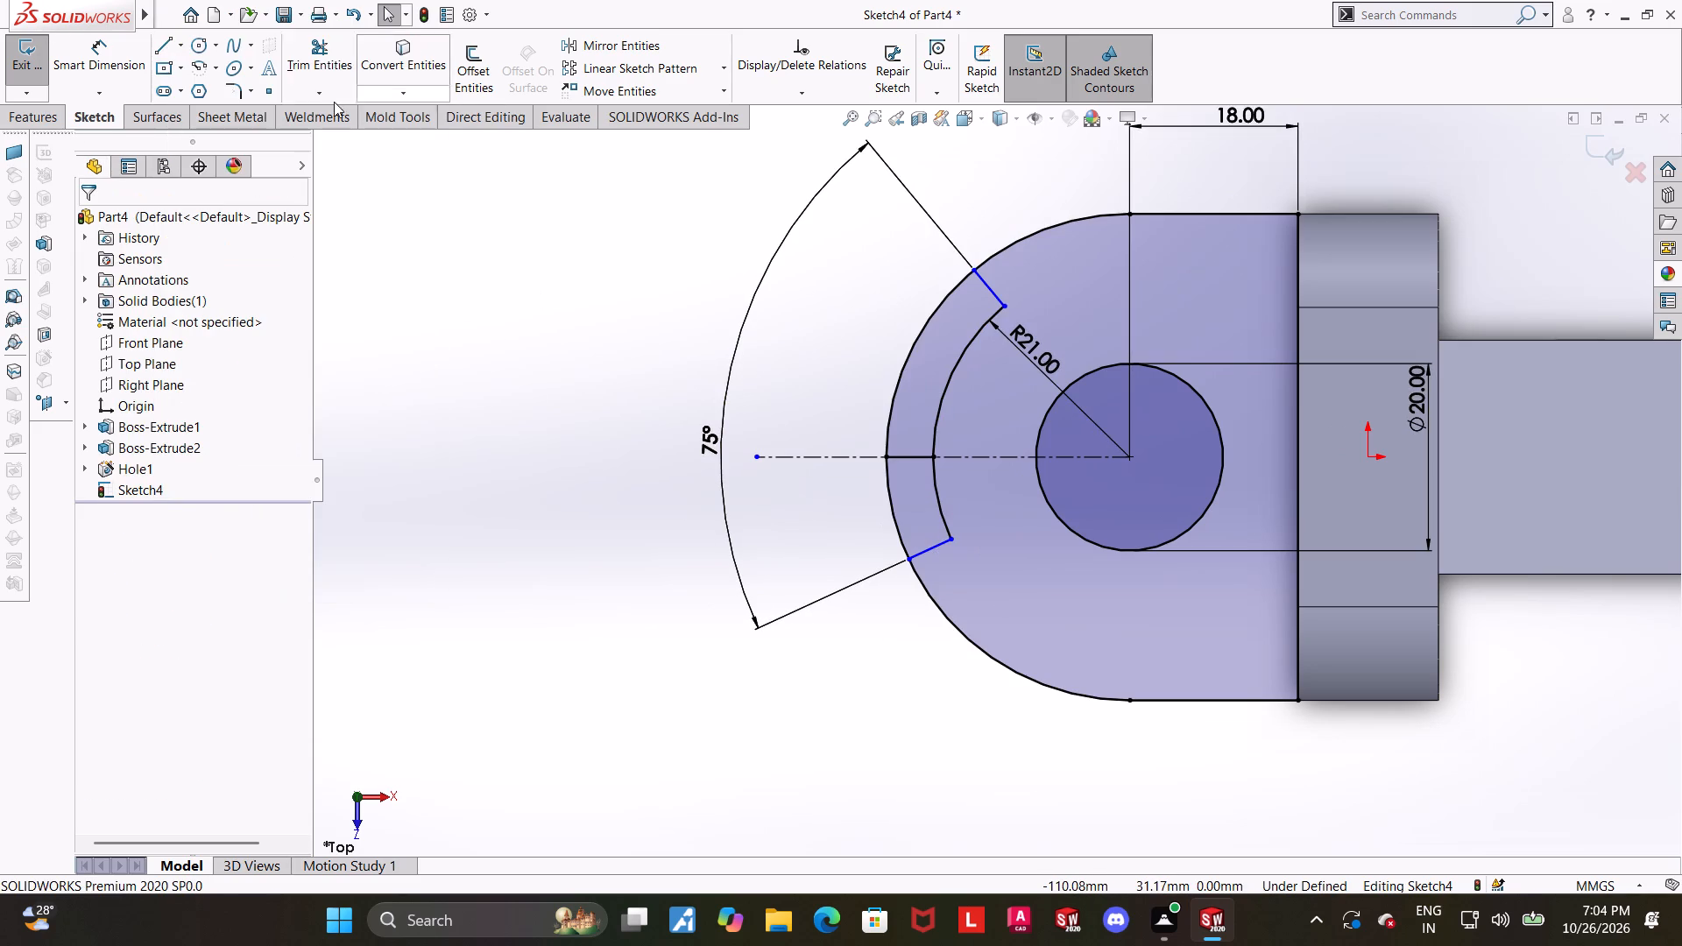
Sketch a radial line about 5 mm long across the recess band, just below its horizontal centre line.
click(165, 51)
click(894, 506)
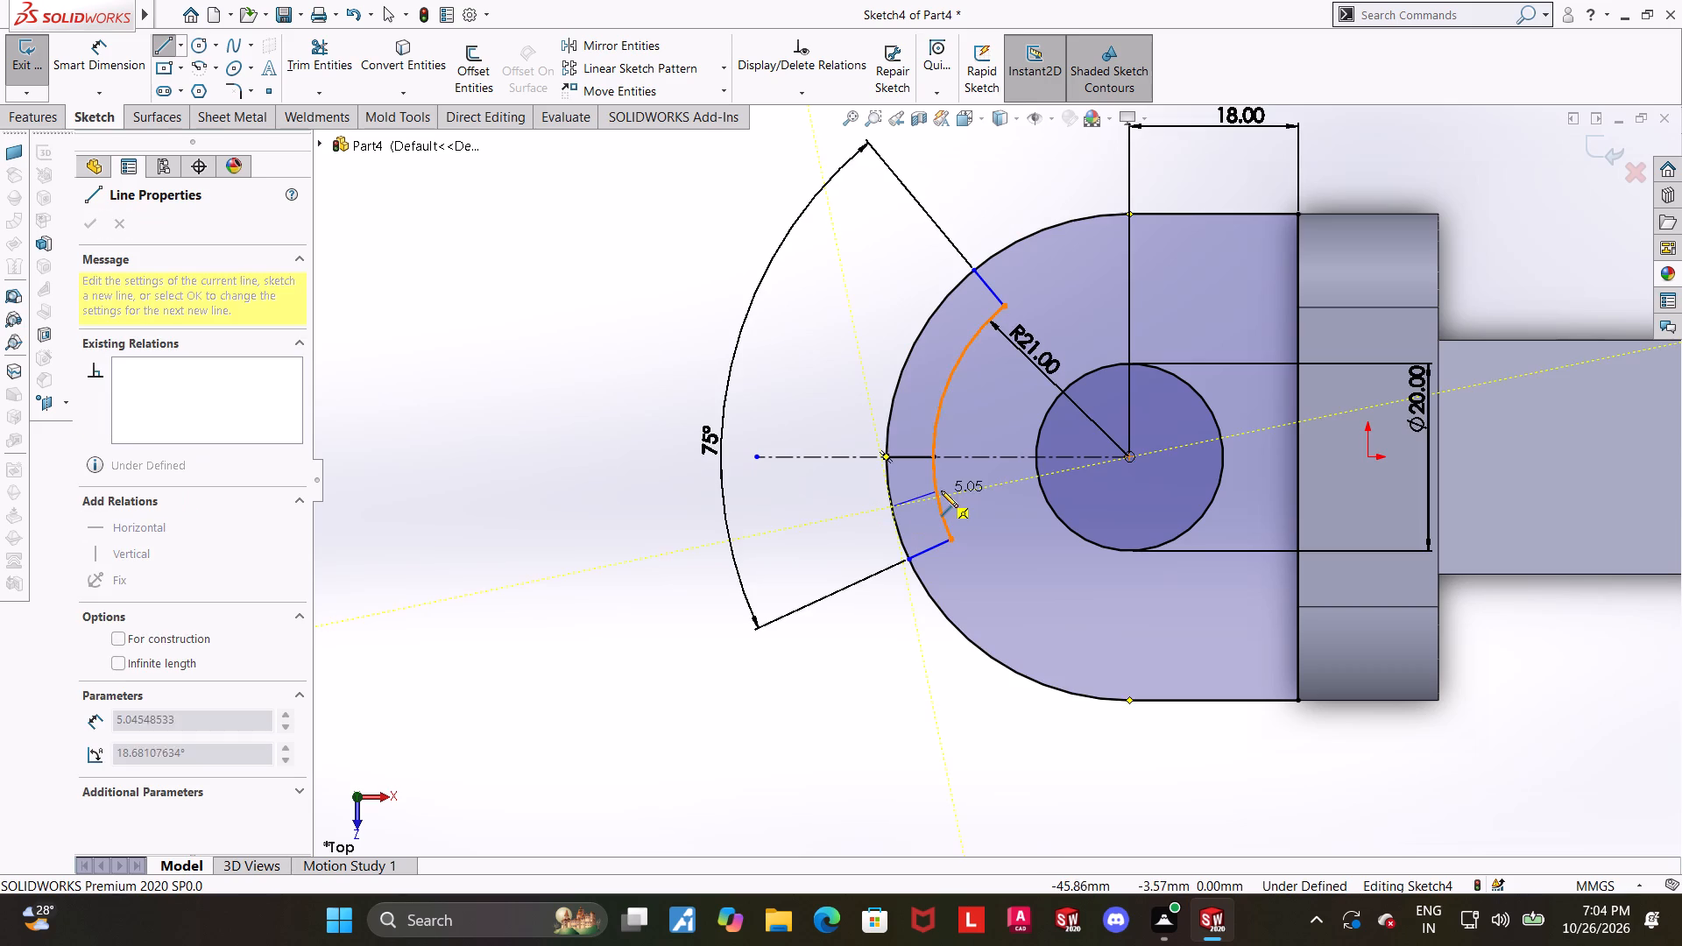
click(937, 495)
key(Escape)
key(Escape)
Dimension the angle between the new radial line and the band's horizontal centre line as 15°.
click(70, 41)
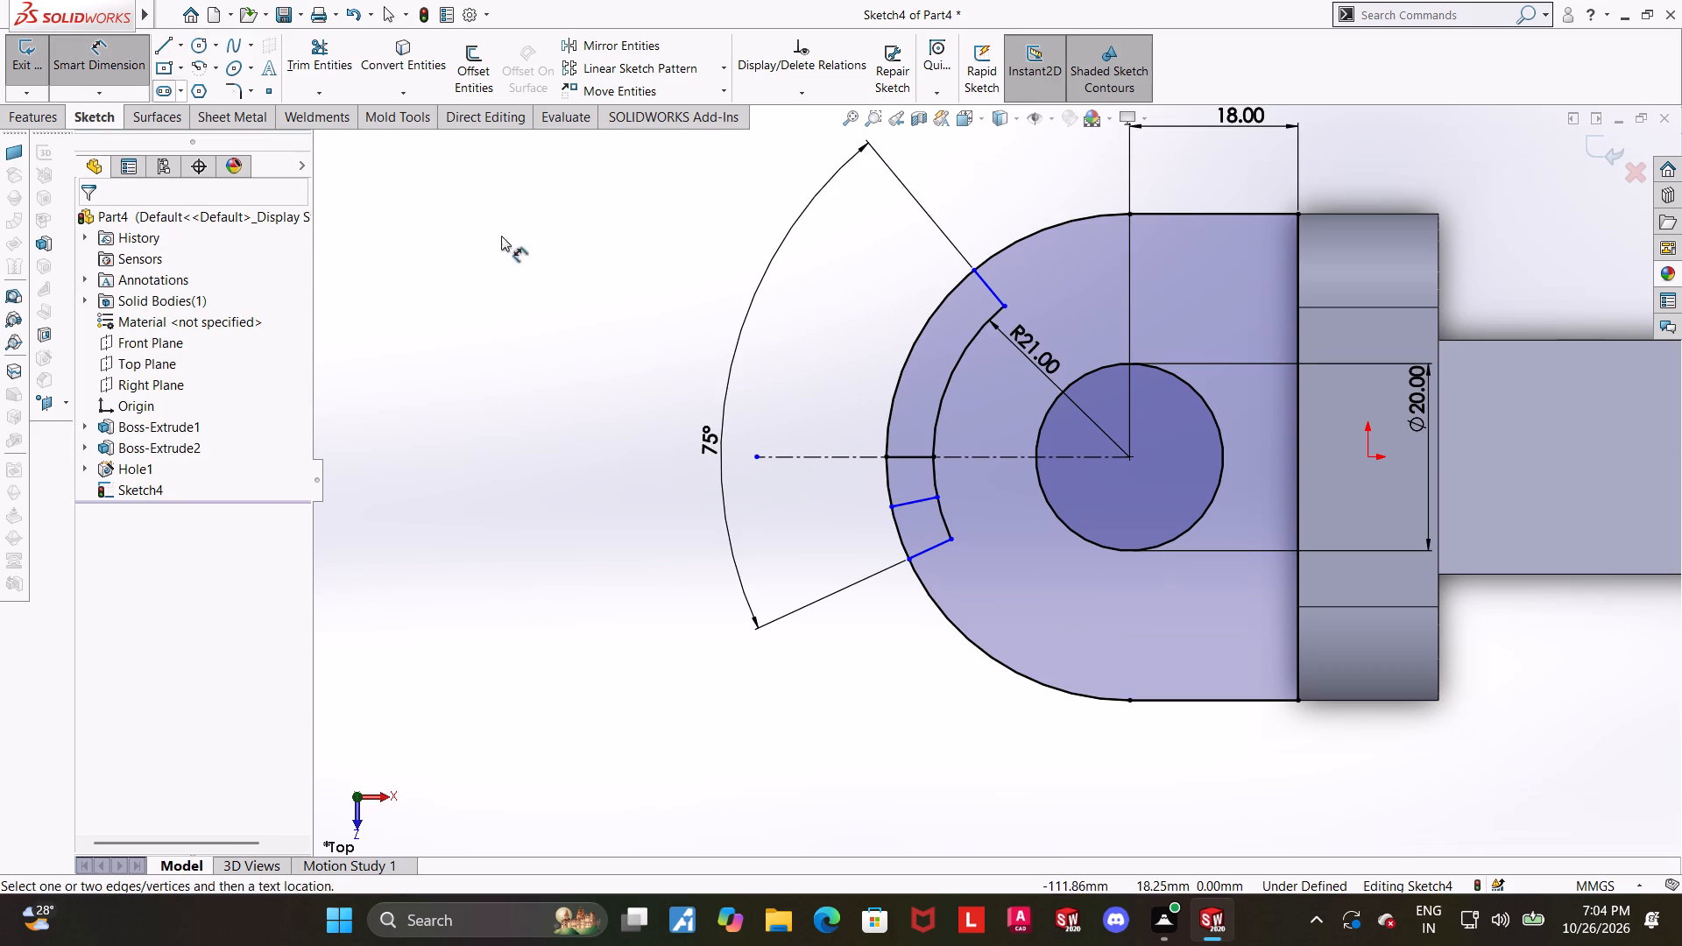
click(916, 502)
click(910, 461)
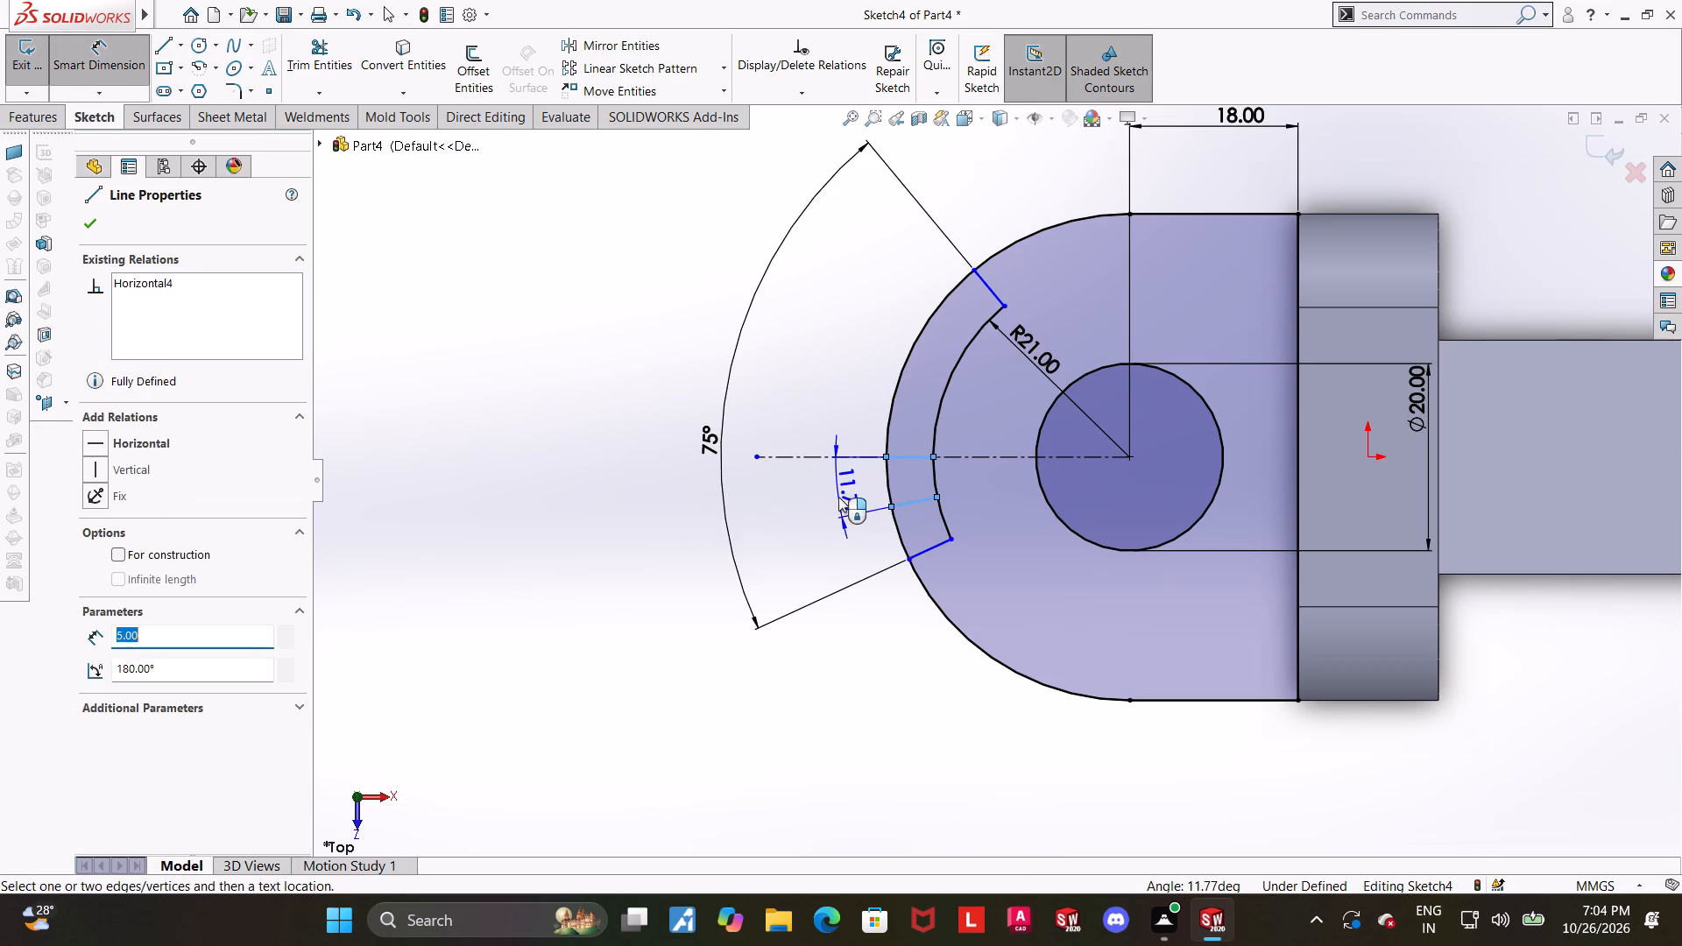
click(838, 497)
text(15)
key(Return)
key(Escape)
key(Escape)
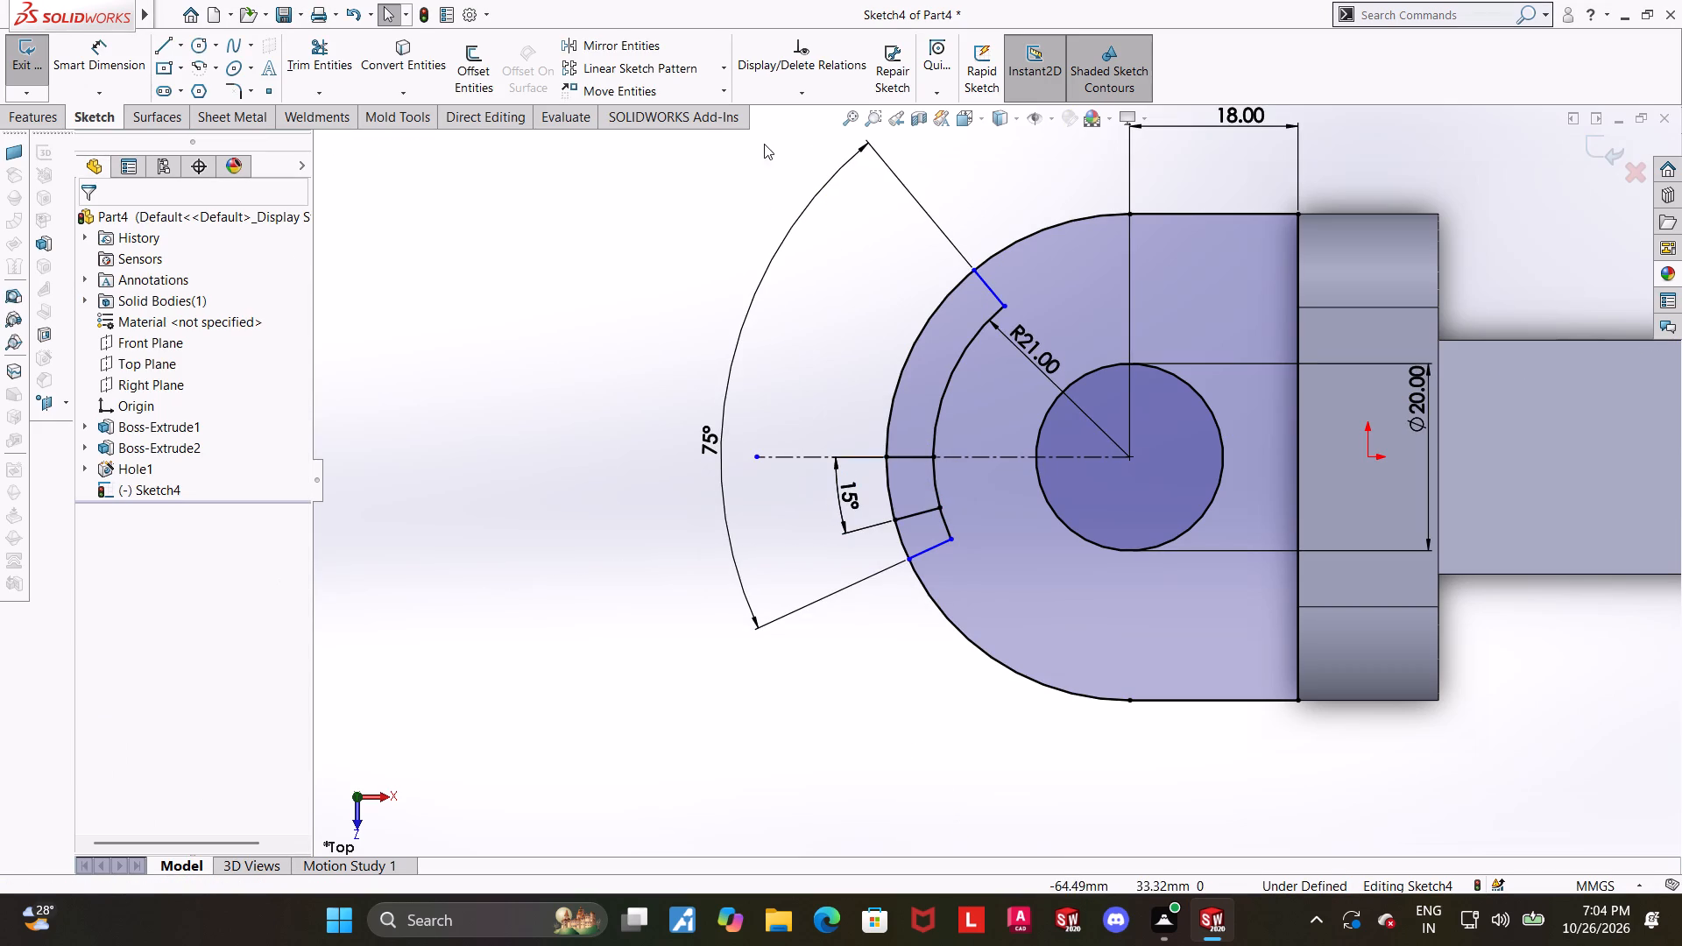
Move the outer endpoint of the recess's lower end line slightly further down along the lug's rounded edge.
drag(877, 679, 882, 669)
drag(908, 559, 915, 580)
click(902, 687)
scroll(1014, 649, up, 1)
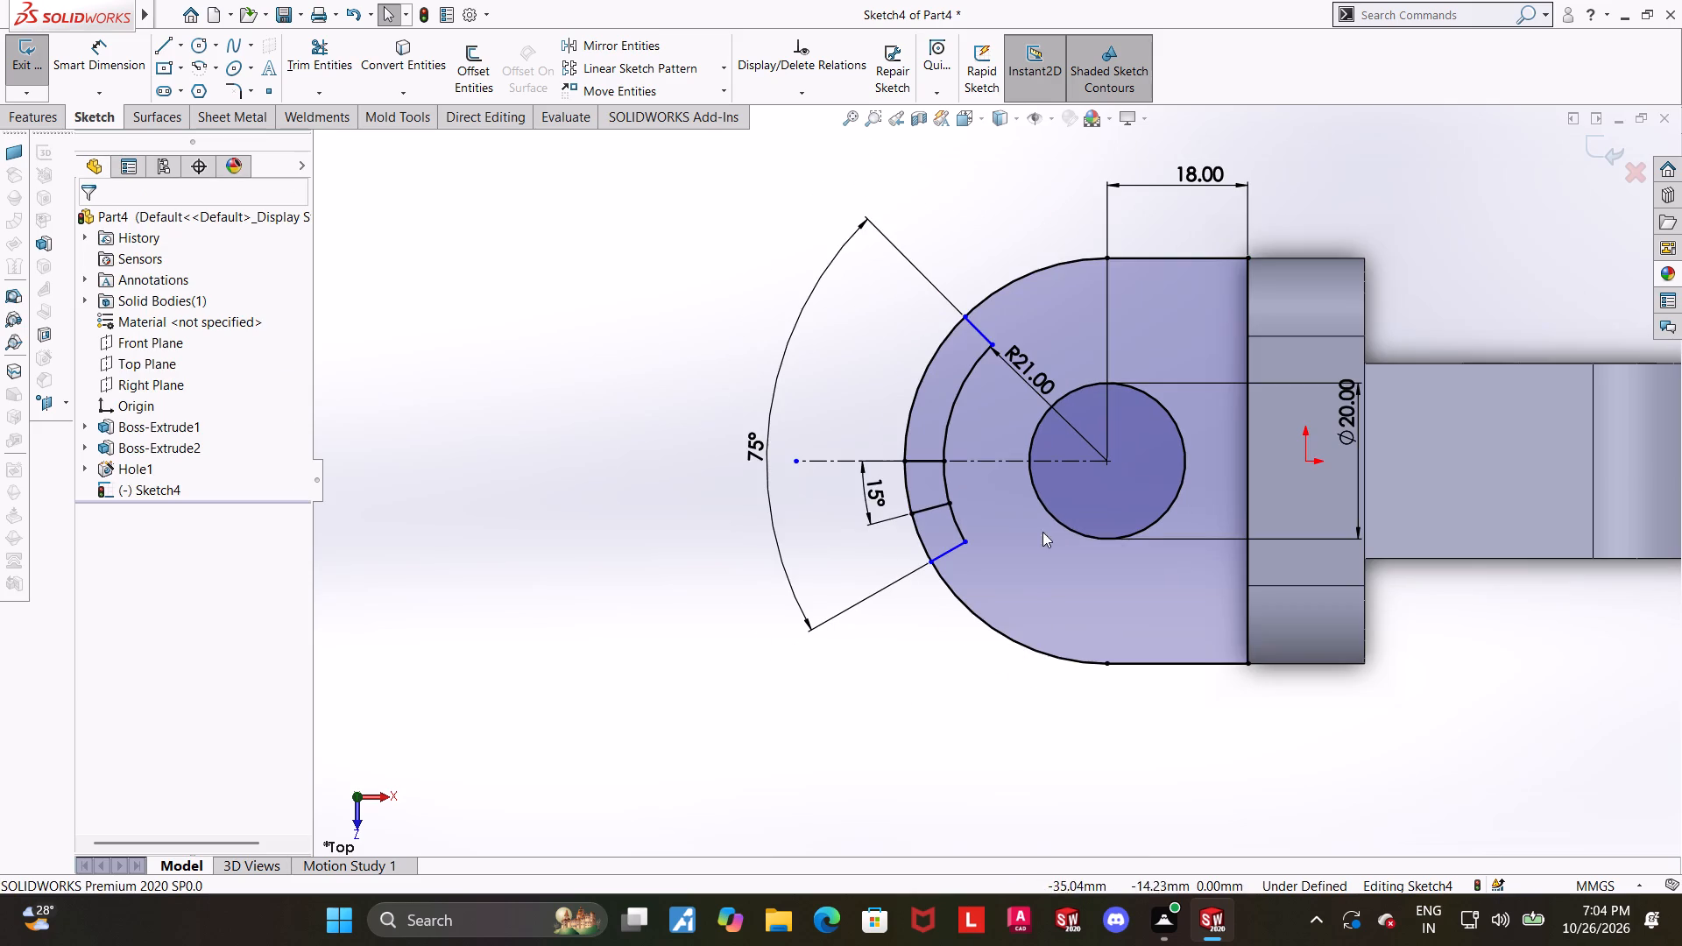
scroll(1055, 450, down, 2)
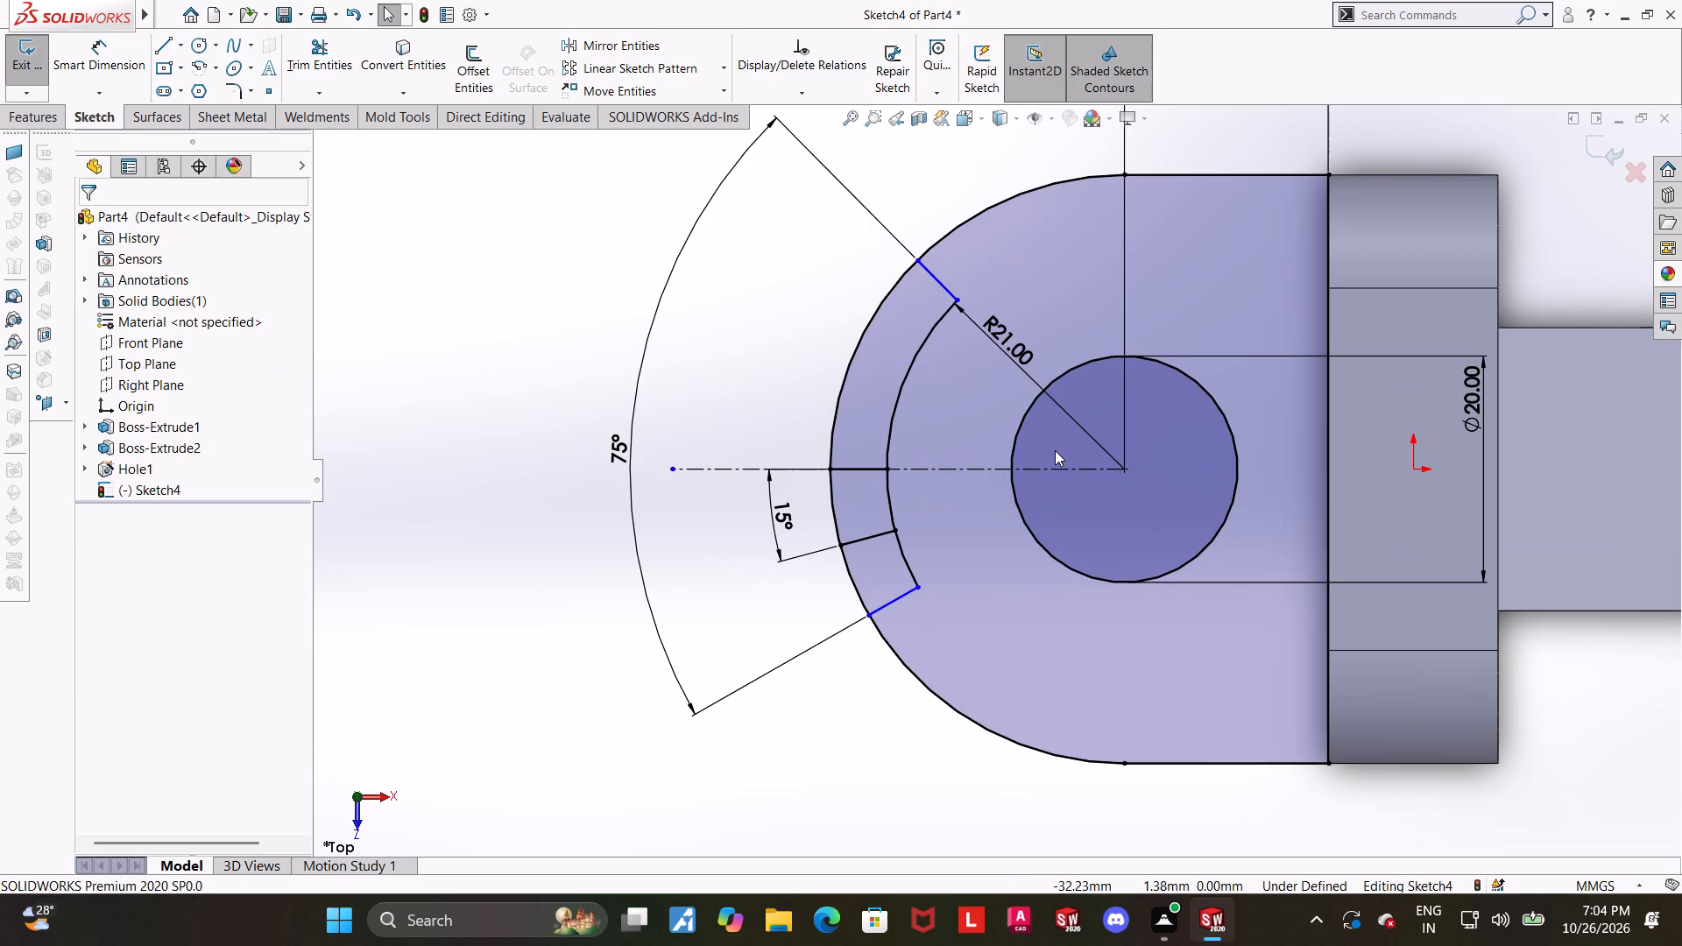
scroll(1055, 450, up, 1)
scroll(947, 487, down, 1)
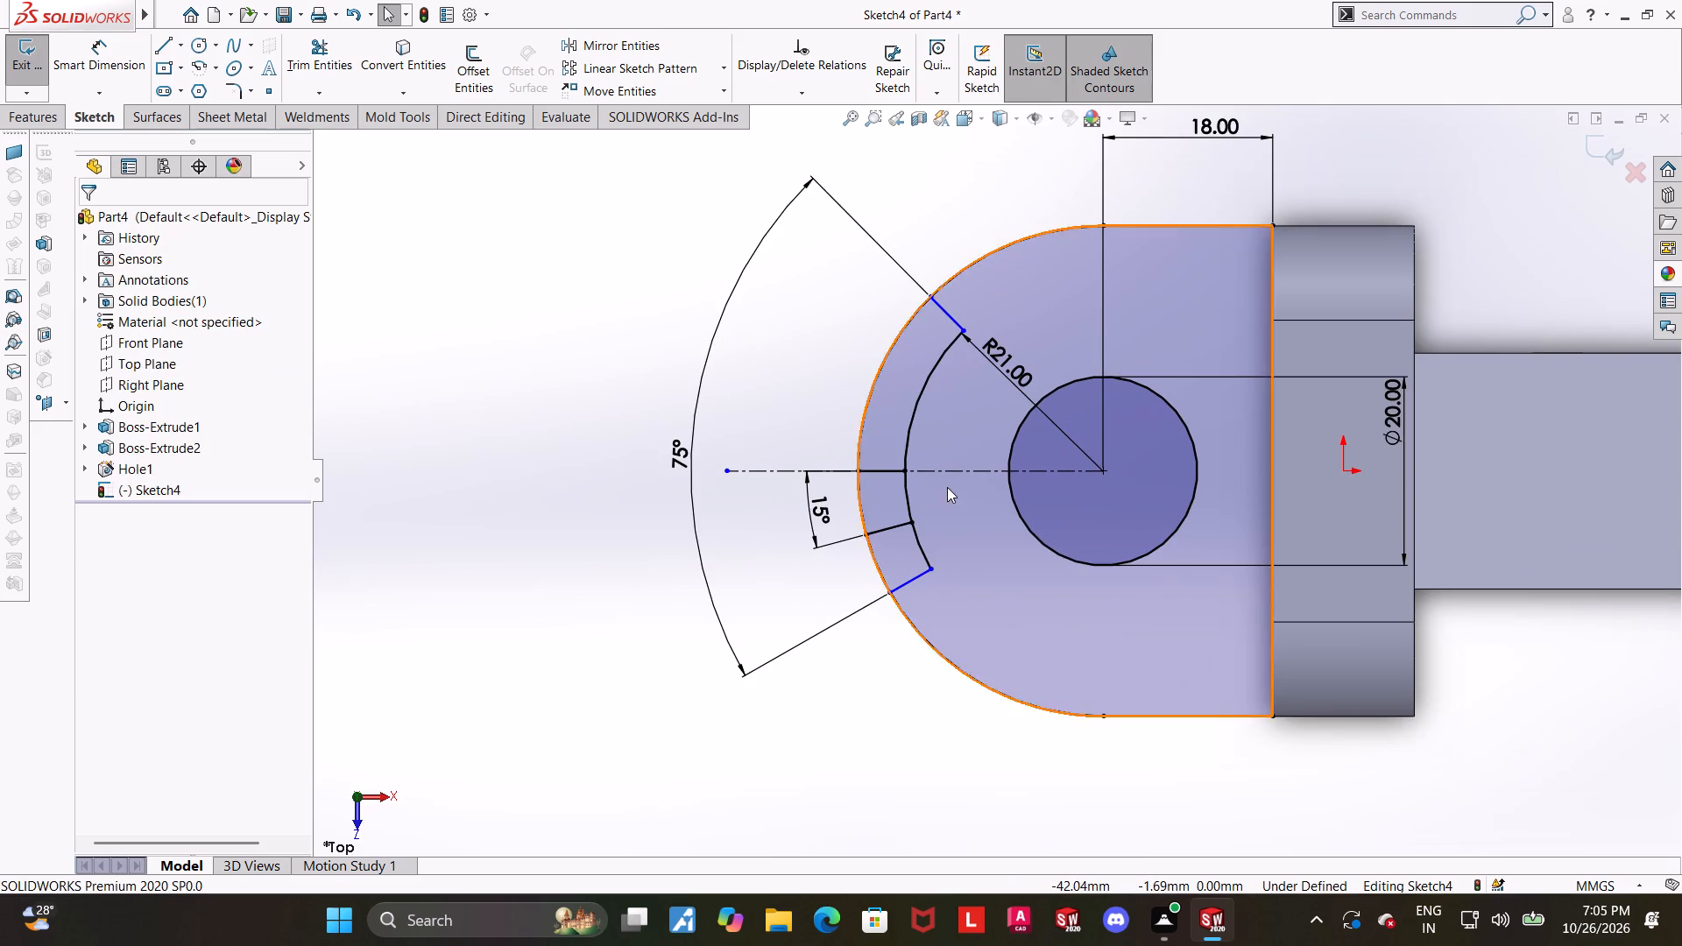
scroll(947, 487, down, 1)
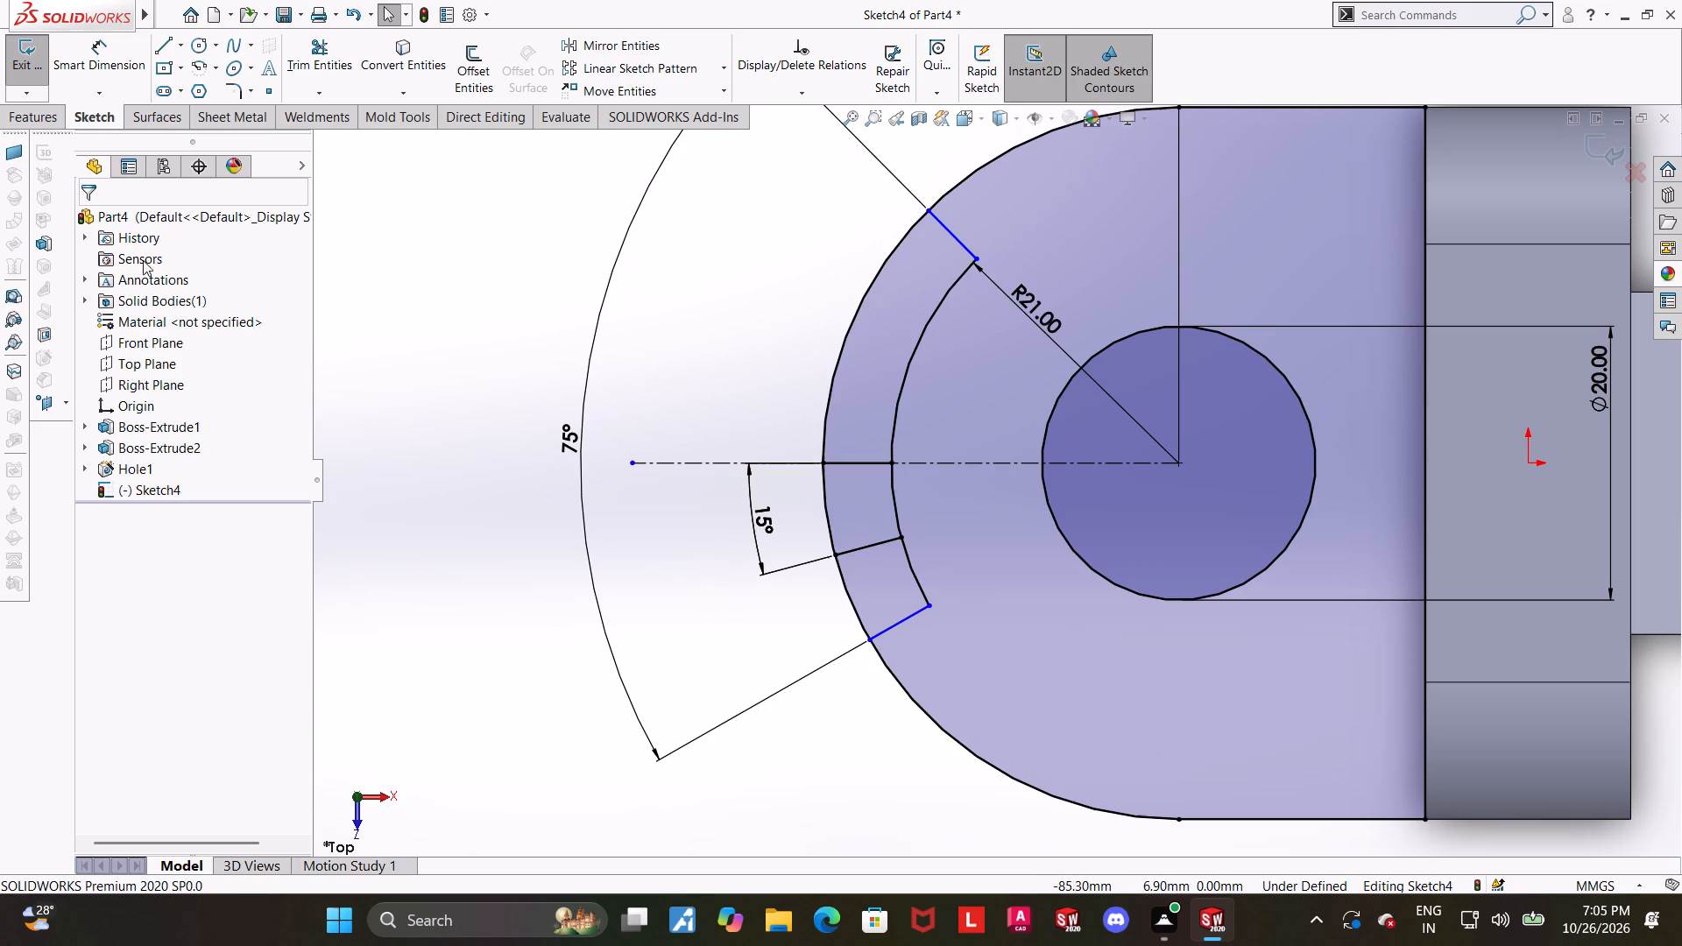
Dimension the angle between the lower intermediate radial line and the recess's lower end line as 15°.
click(93, 58)
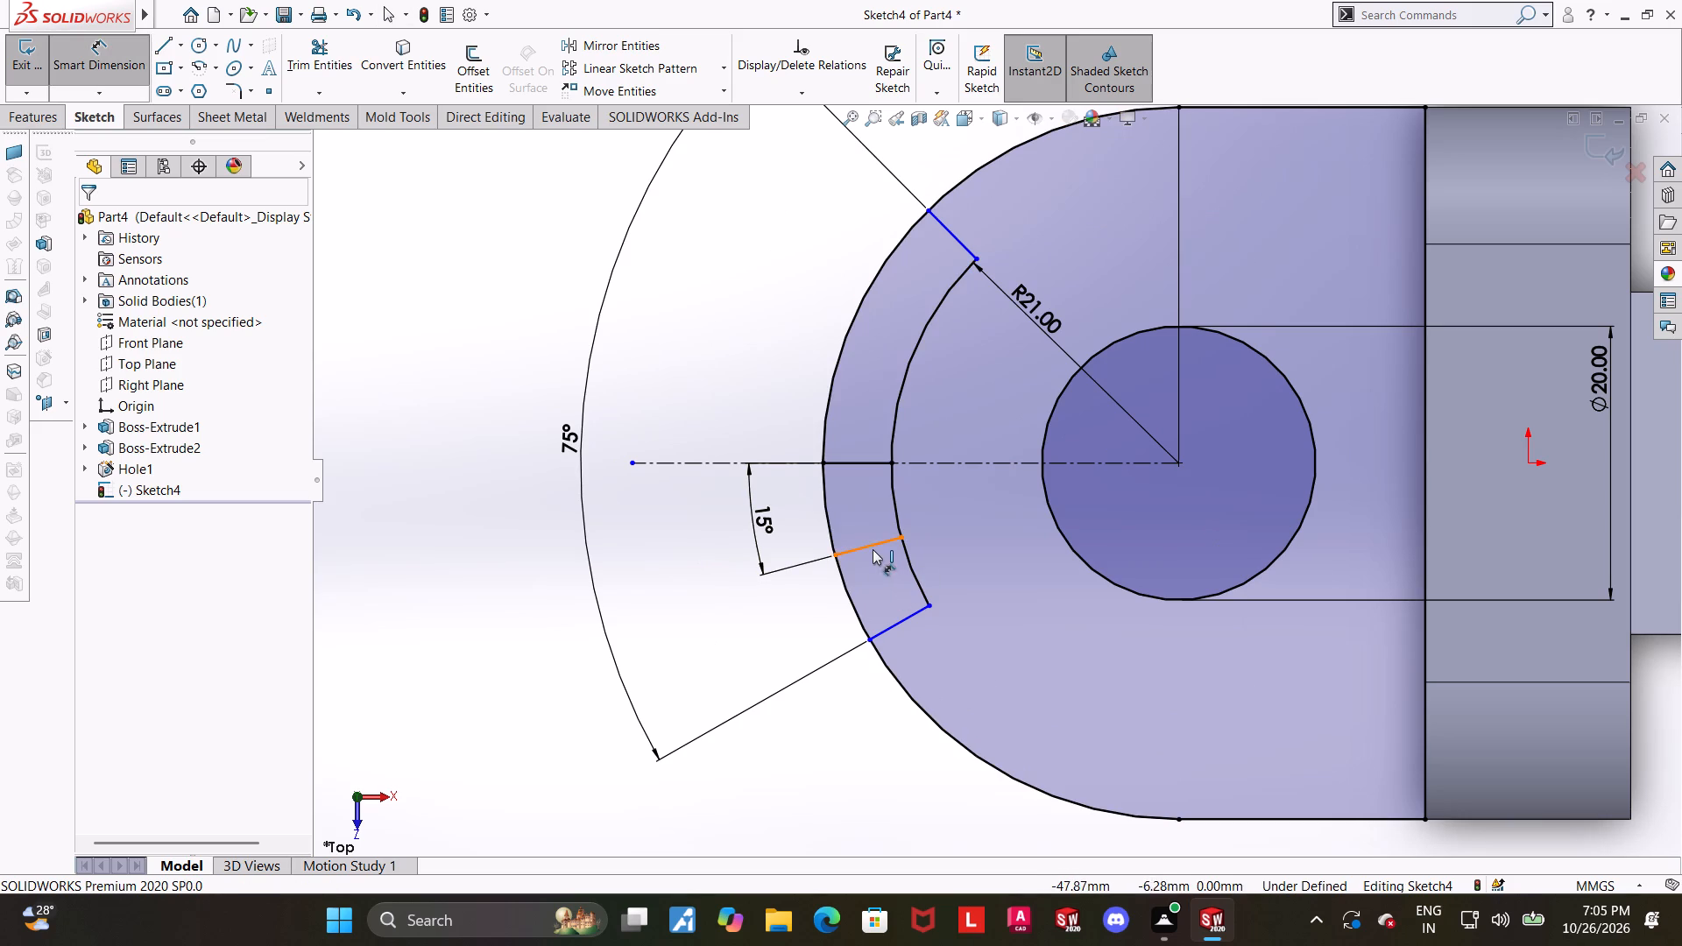
click(873, 549)
click(893, 626)
click(809, 633)
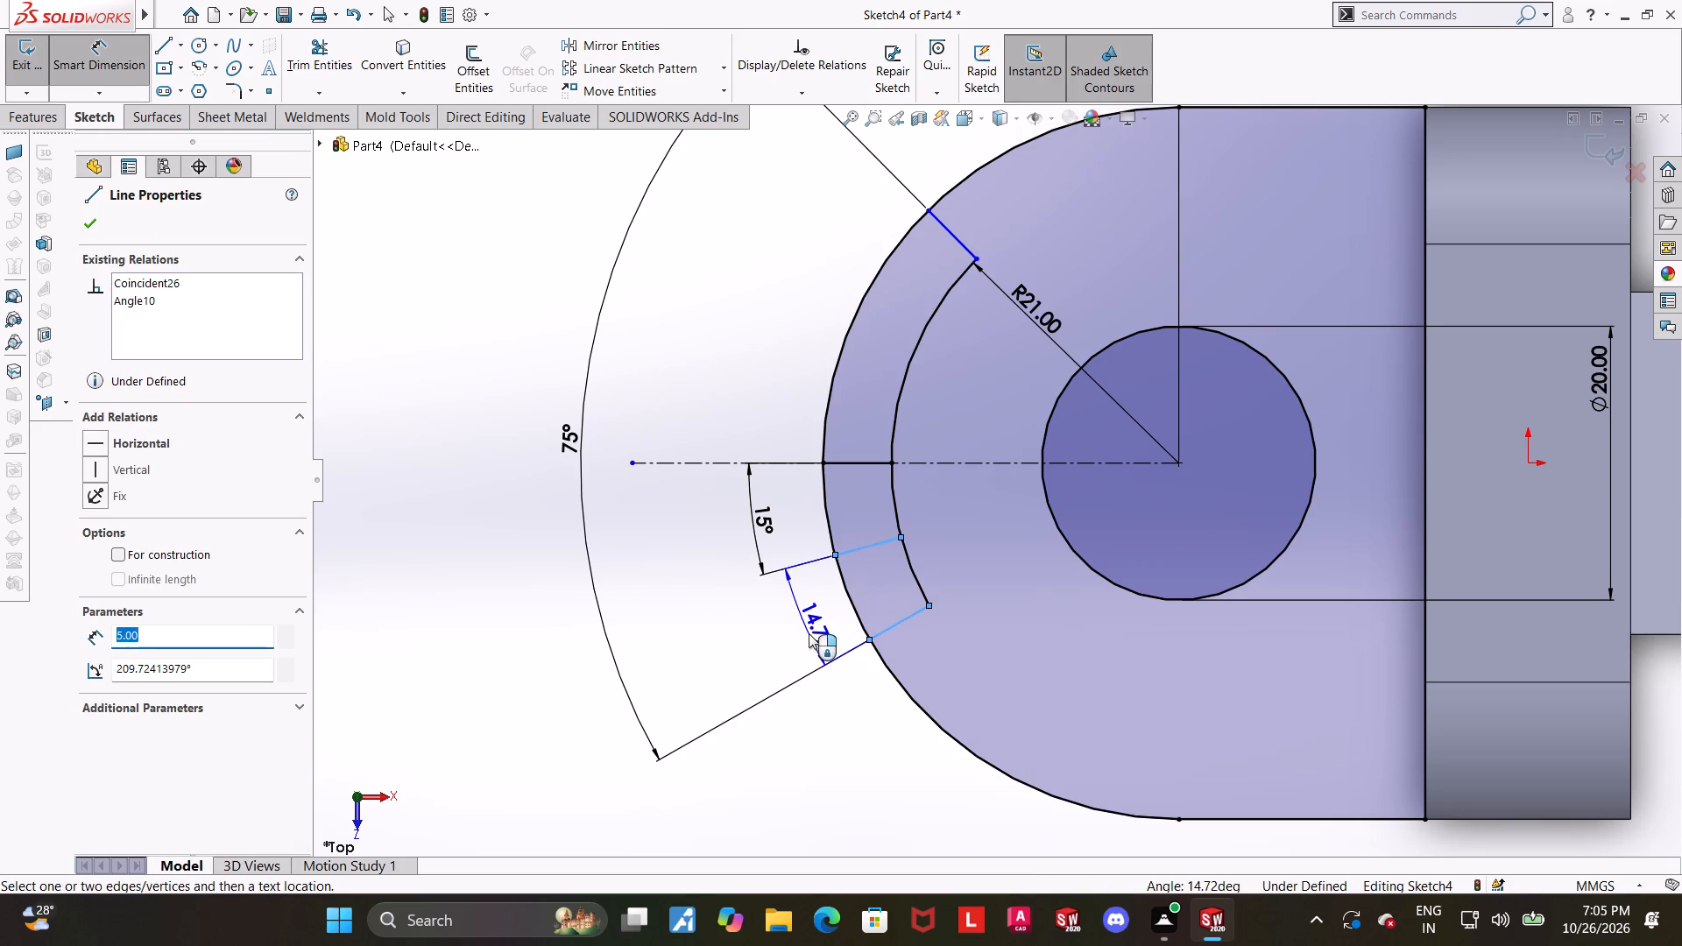
text(15)
key(Return)
key(Escape)
key(Escape)
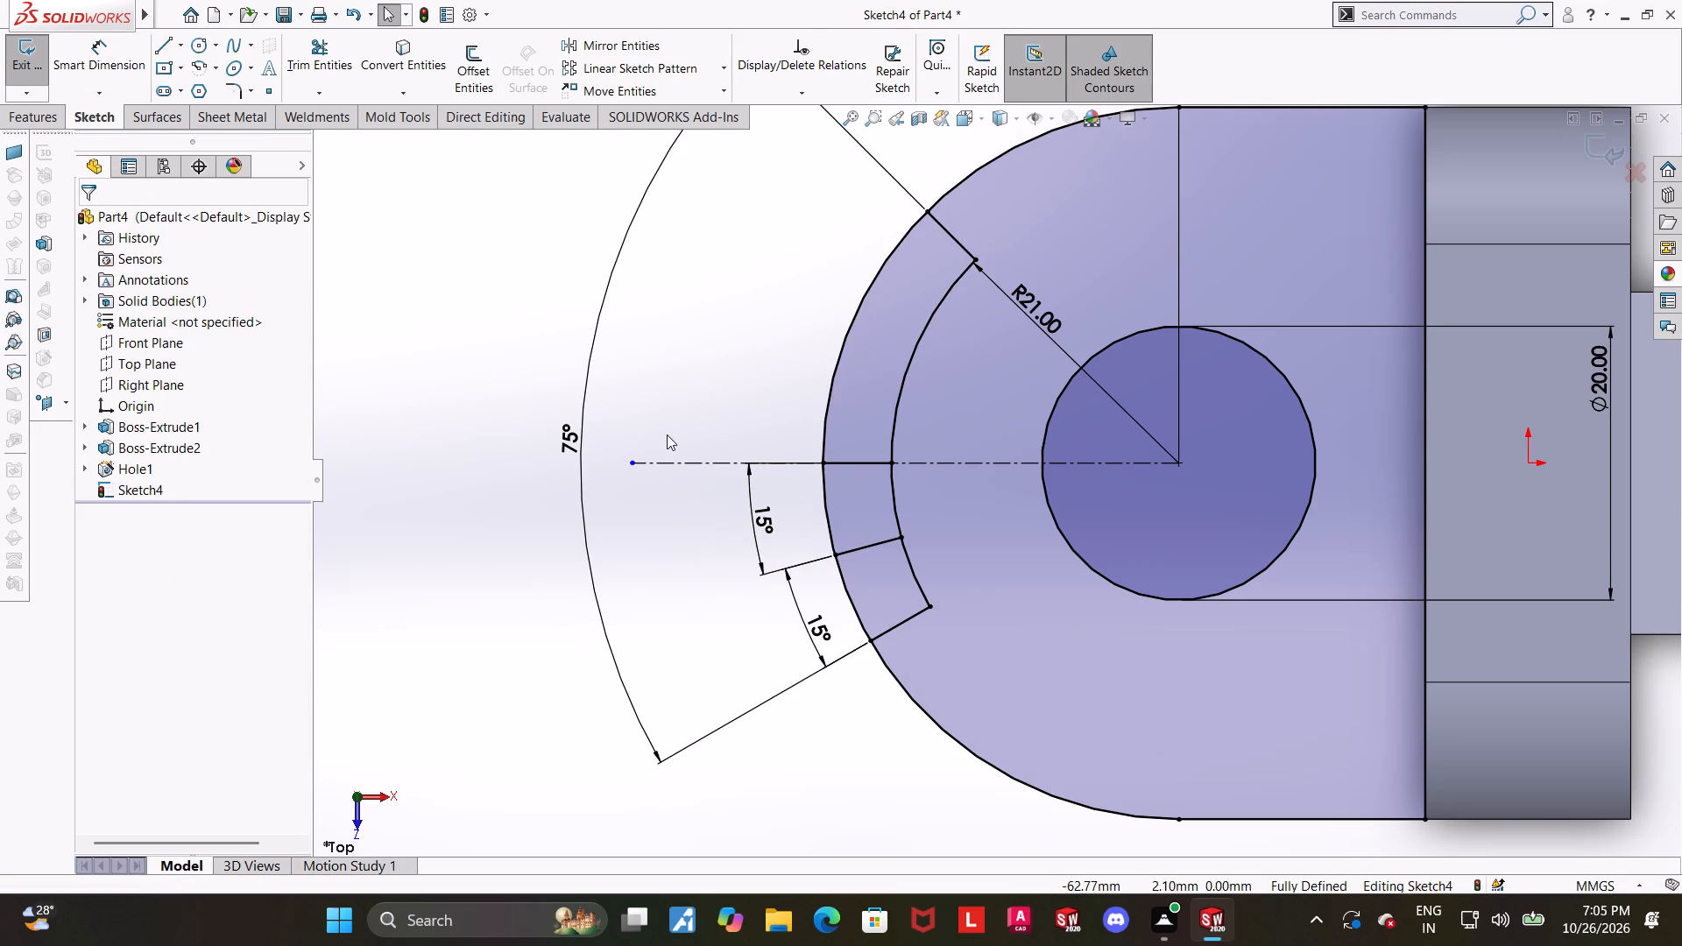
Sketch a radial line about 5 mm long across the recess band, just above its horizontal centre line.
click(159, 52)
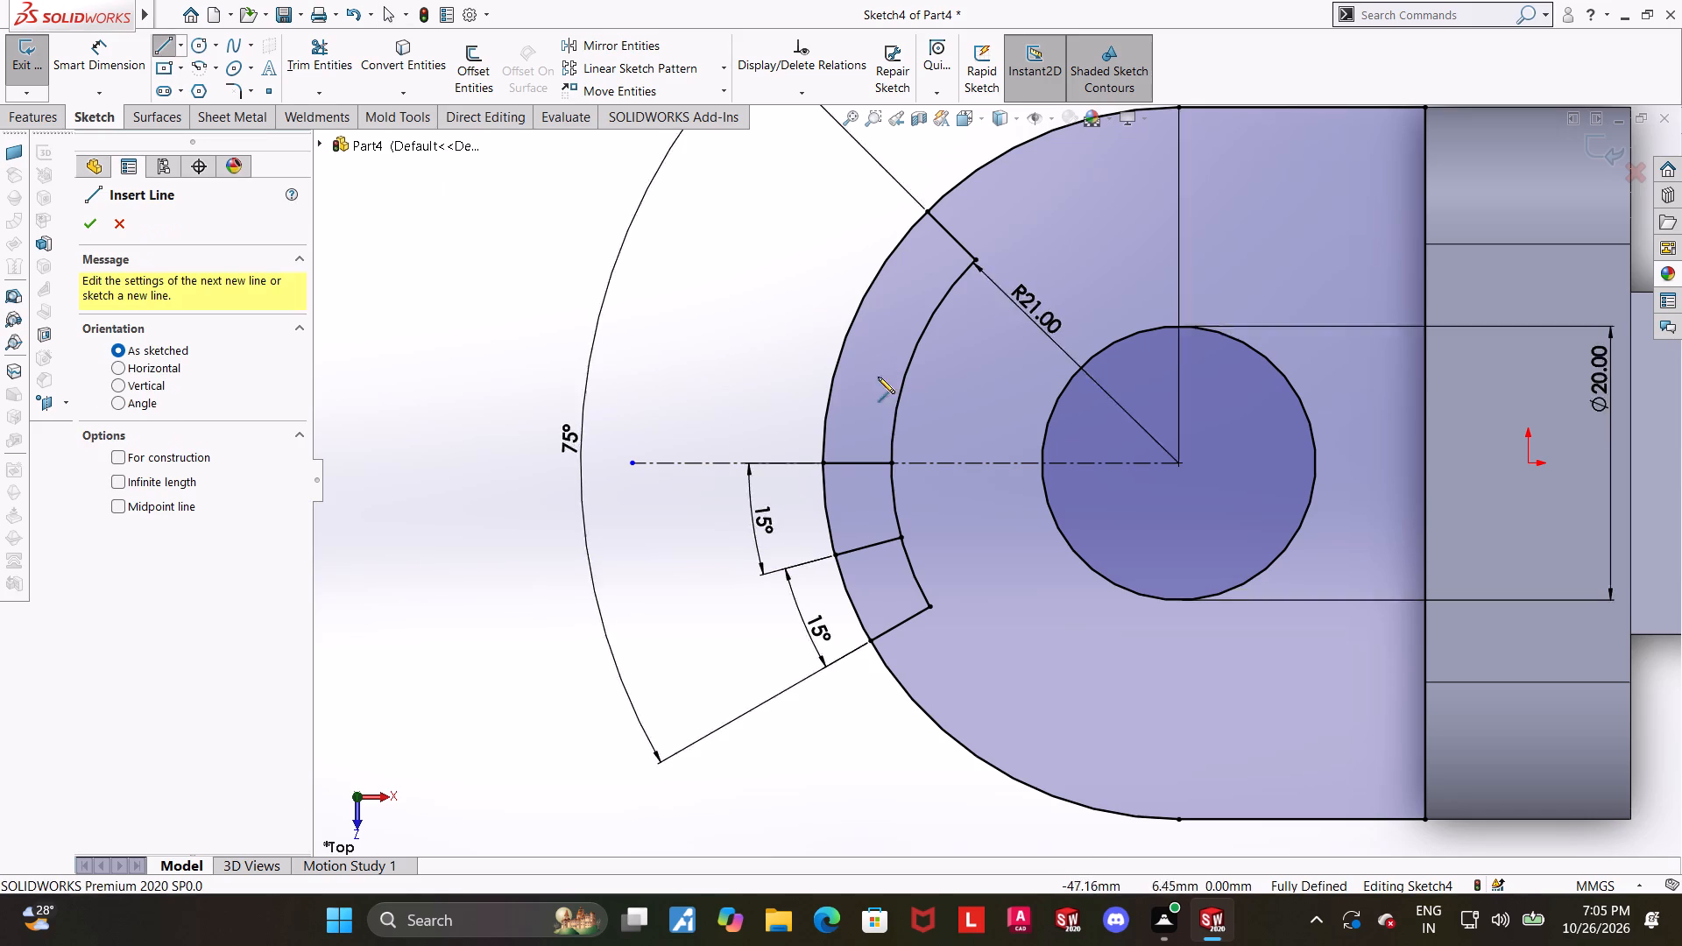
click(831, 387)
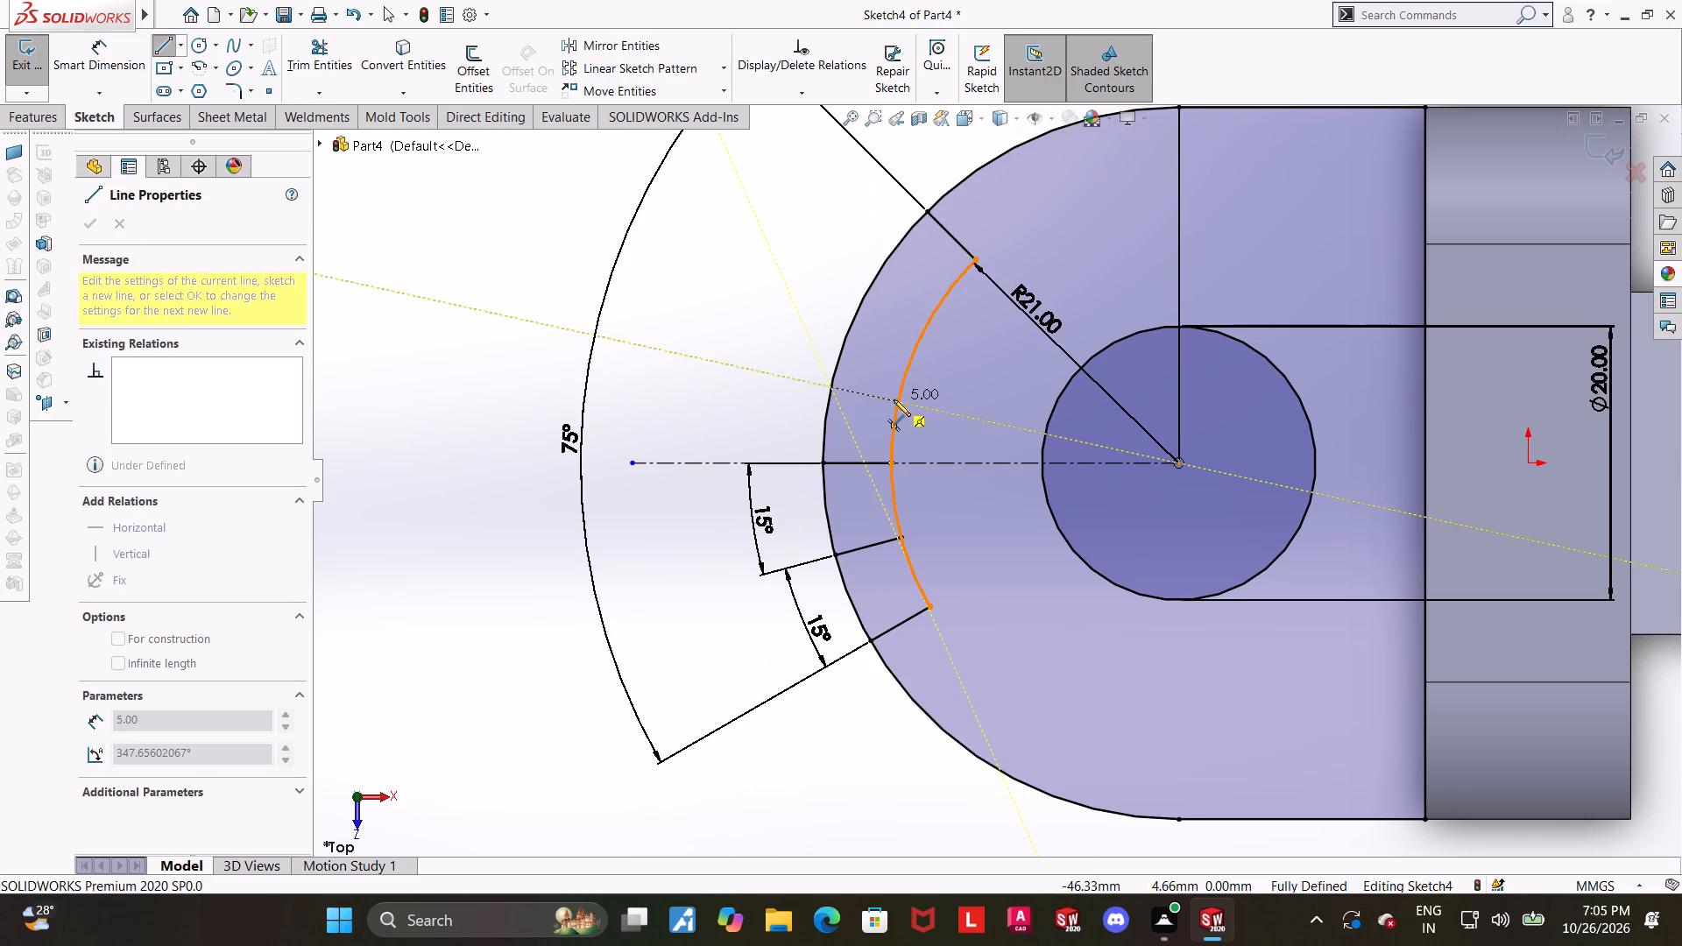
click(900, 399)
key(Escape)
key(Escape)
key(Escape)
Dimension the angle between the upper radial line and the band's horizontal centre line as 15°.
click(118, 46)
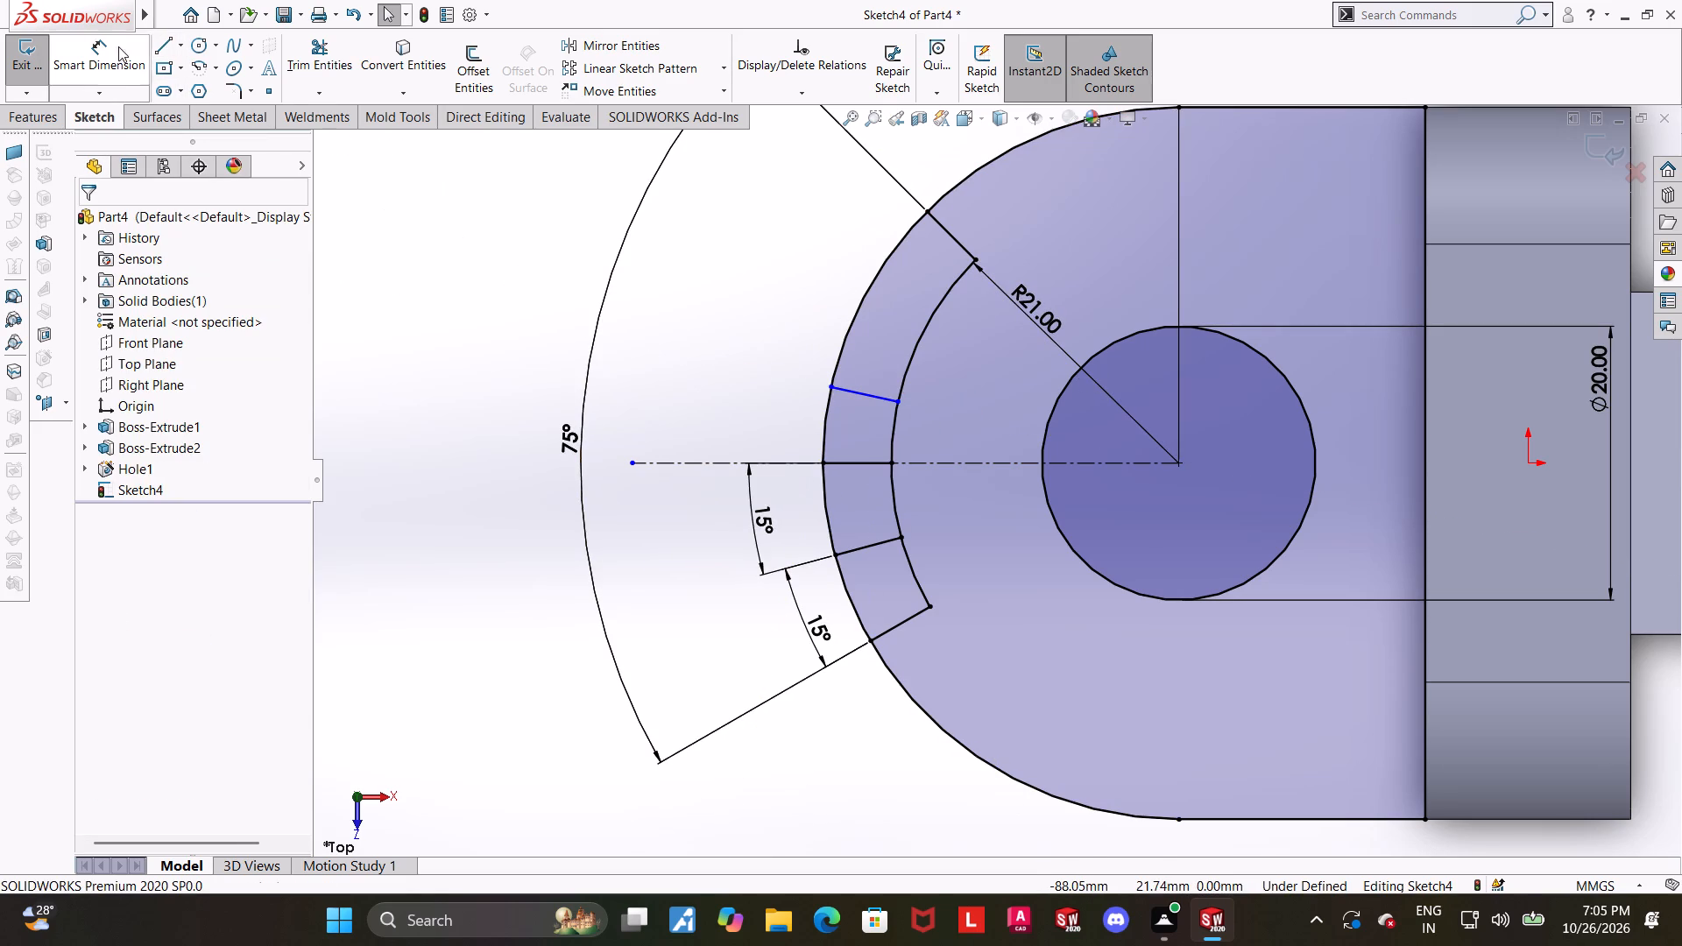
click(864, 399)
click(853, 464)
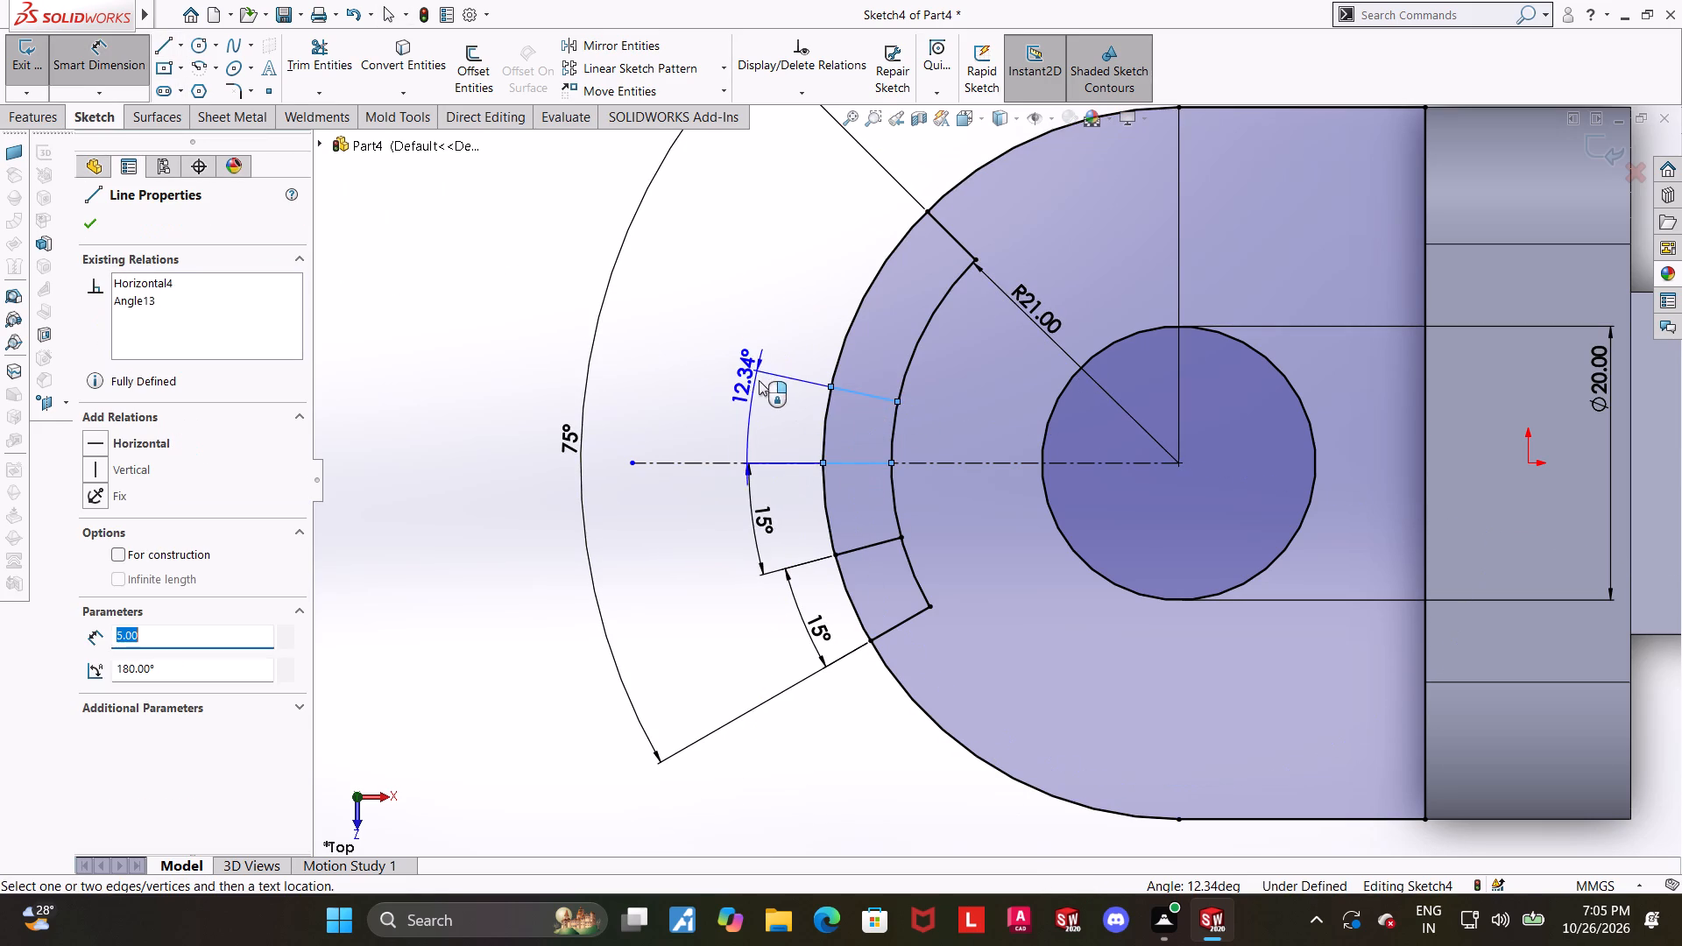
click(759, 381)
text(15)
key(Return)
key(Escape)
key(Escape)
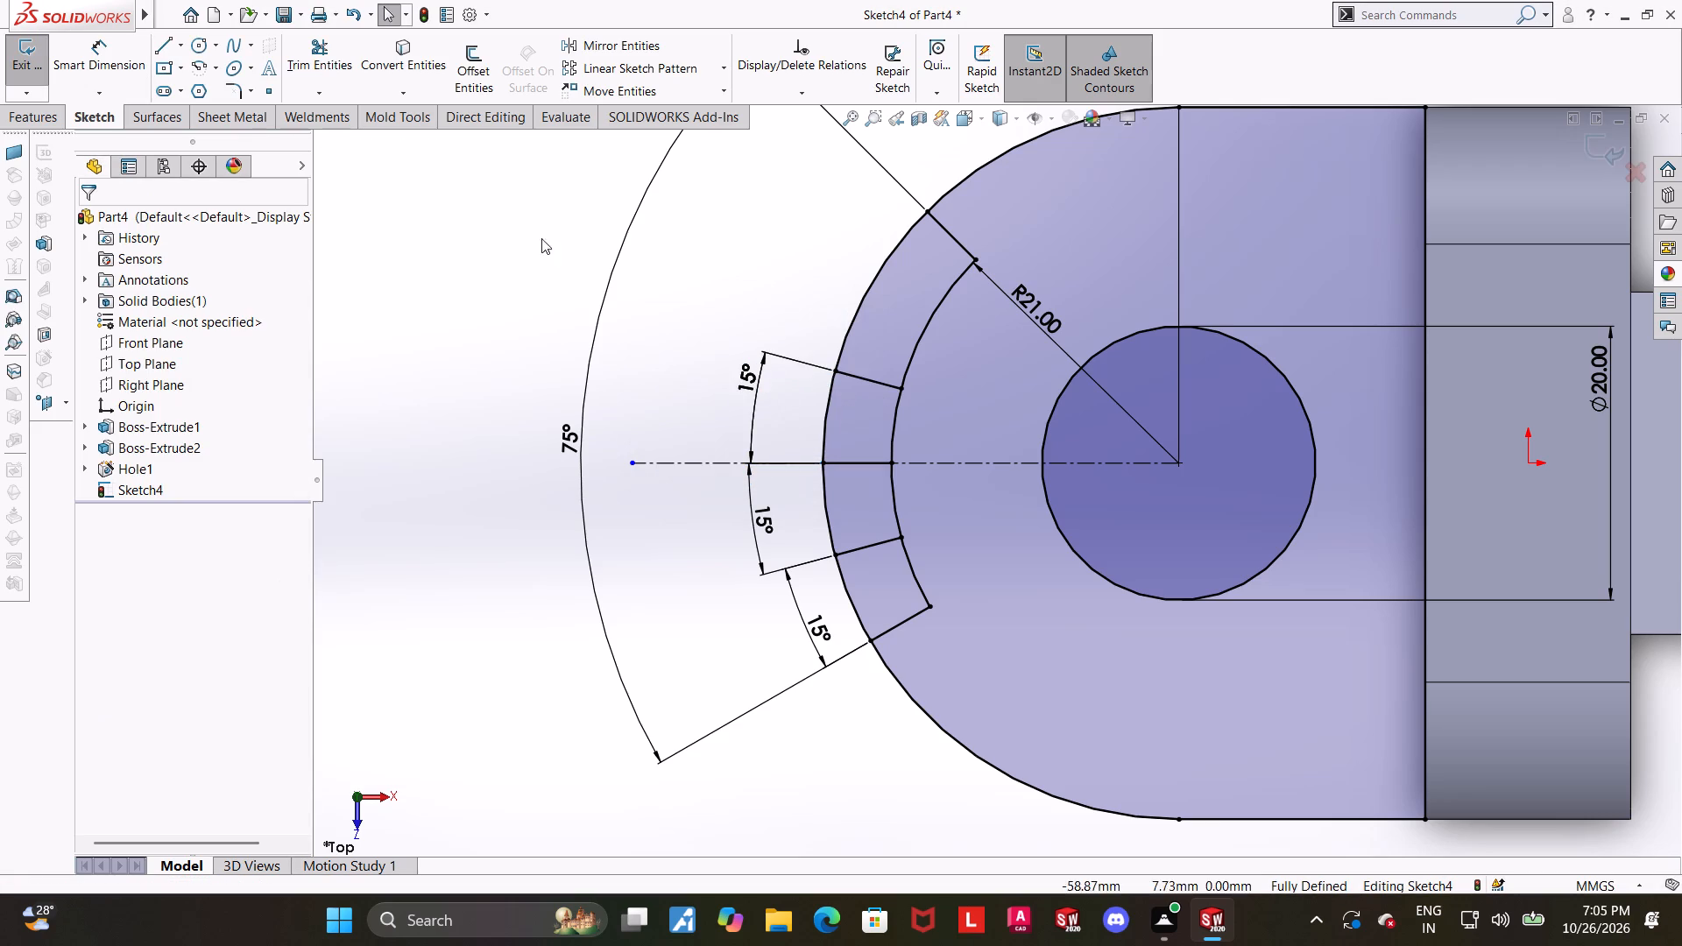
Sketch another radial line about 5 mm long across the band, between the upper intermediate line and the upper end line.
click(168, 49)
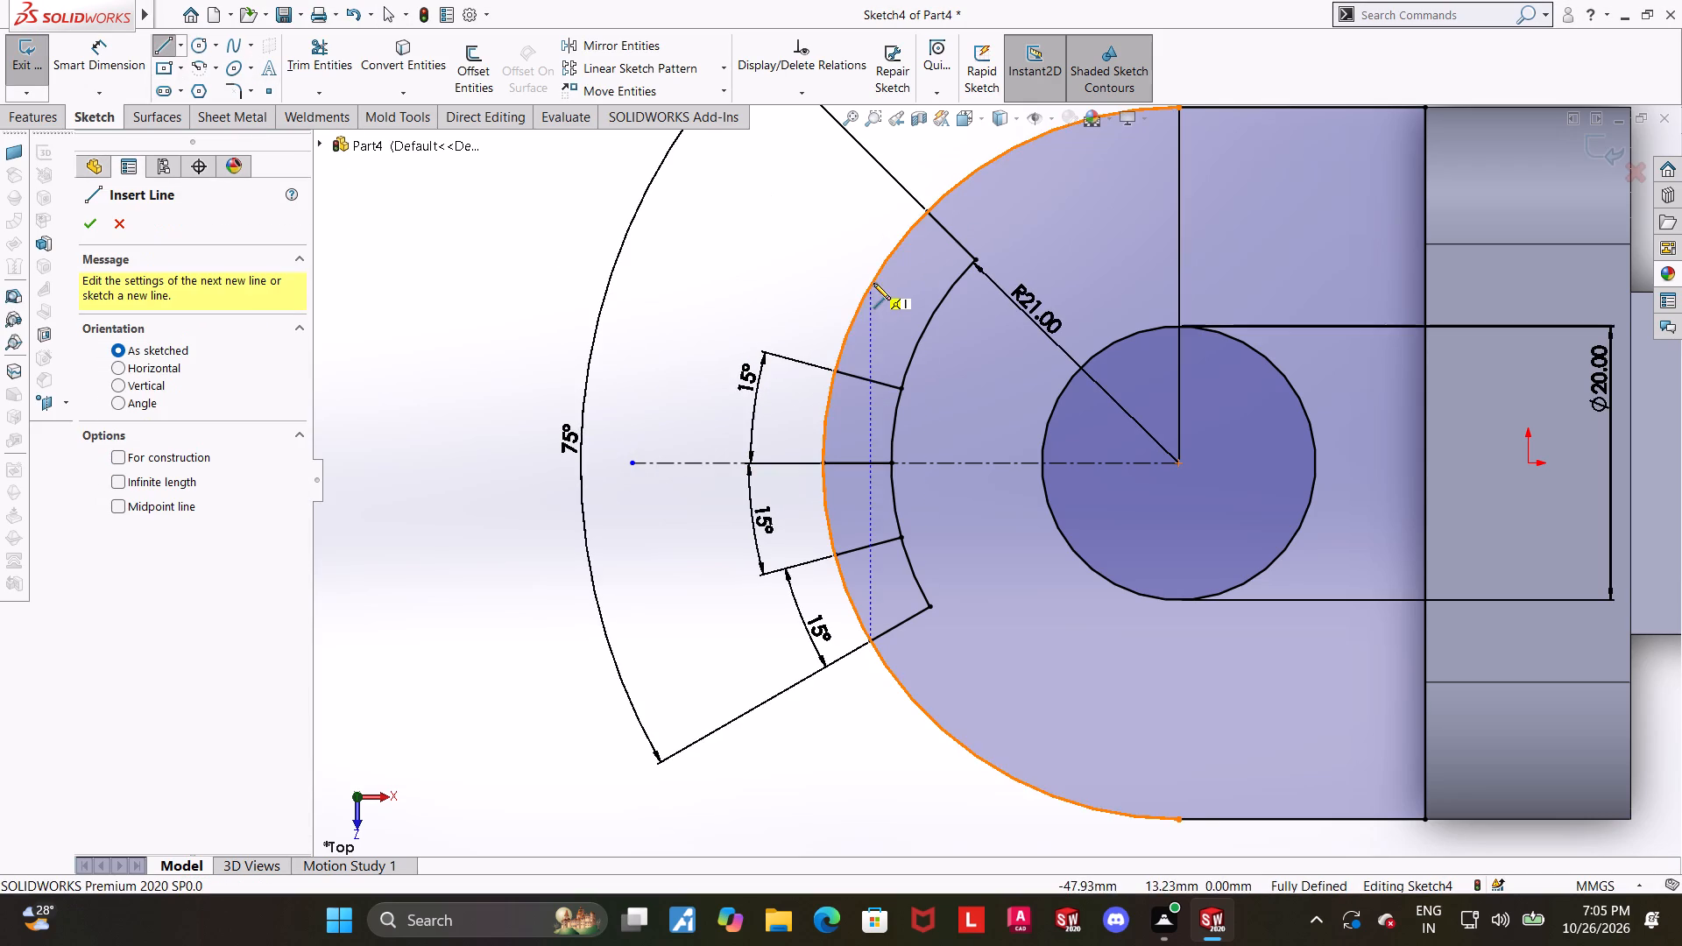
click(876, 273)
click(932, 318)
key(Escape)
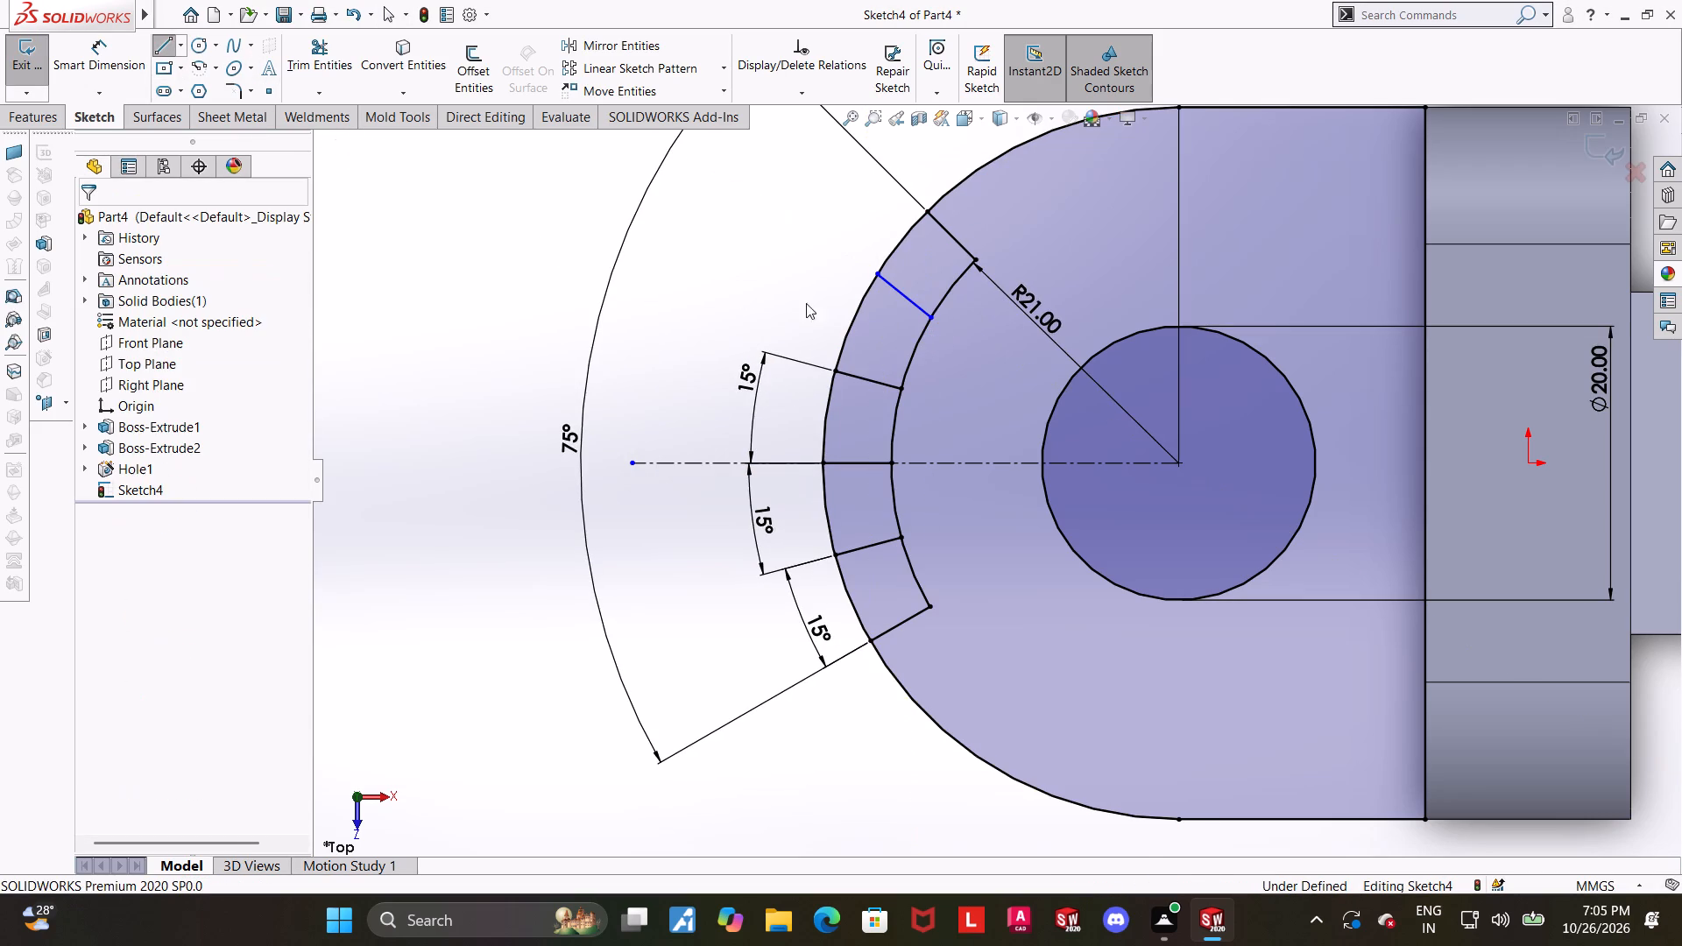
key(Escape)
Dimension the angle between the newest radial line and the recess's upper end line as 15°.
click(78, 56)
click(894, 287)
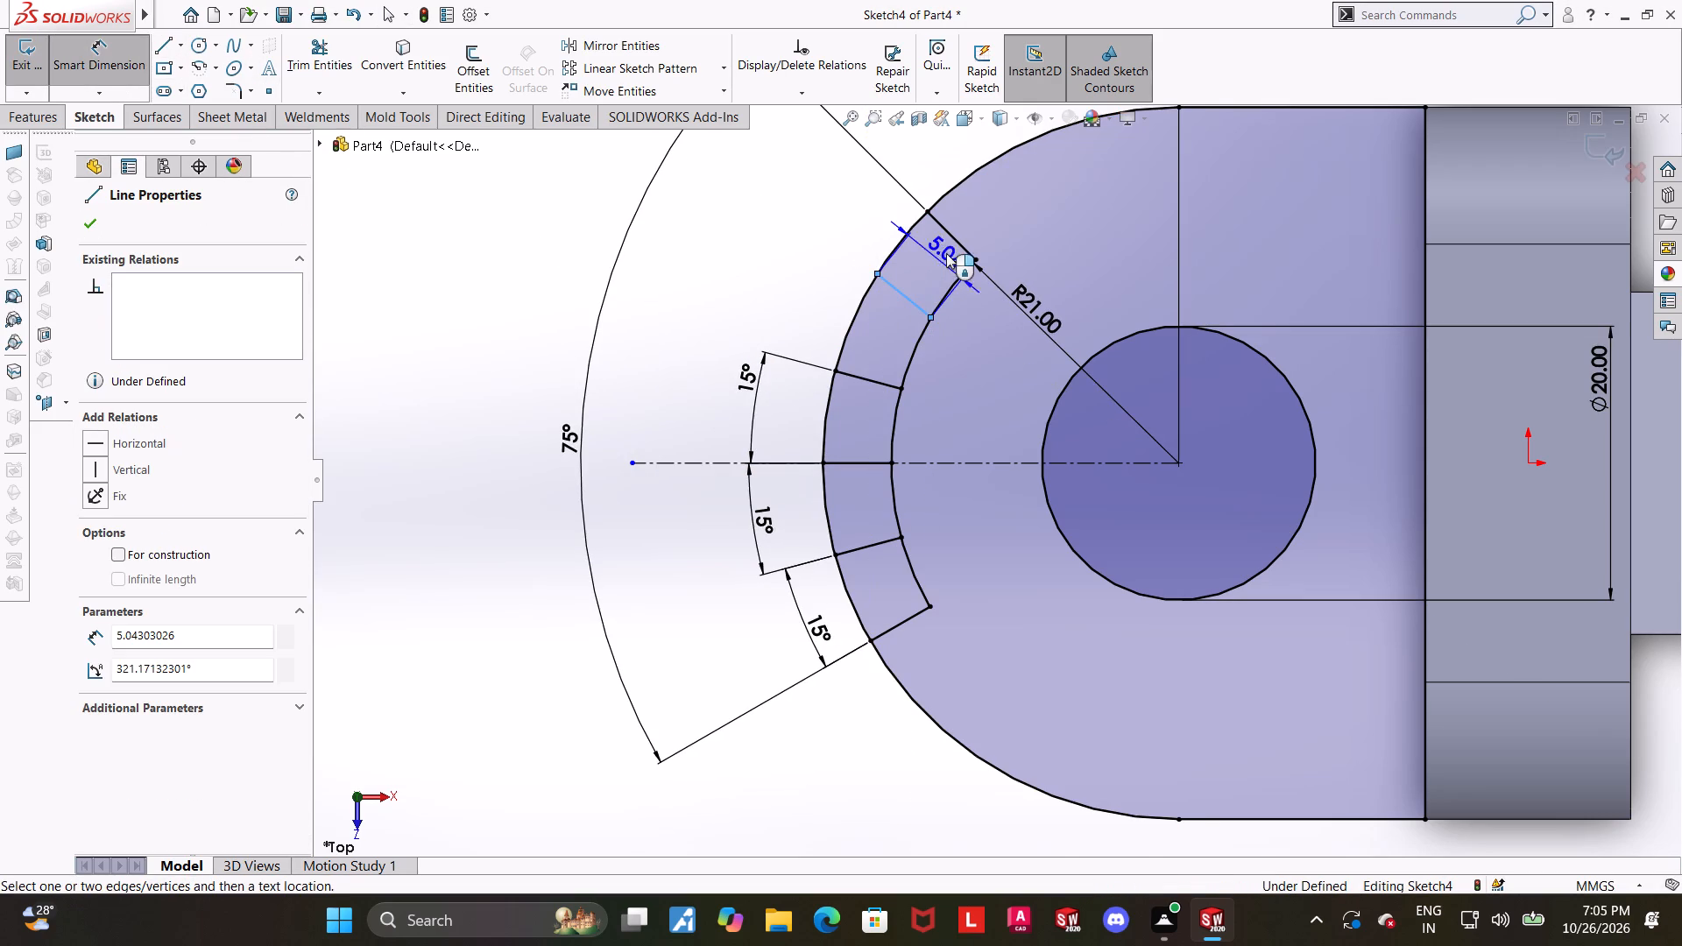
click(956, 239)
click(856, 225)
text(15)
key(Return)
key(Escape)
key(Escape)
scroll(873, 254, up, 5)
key(Escape)
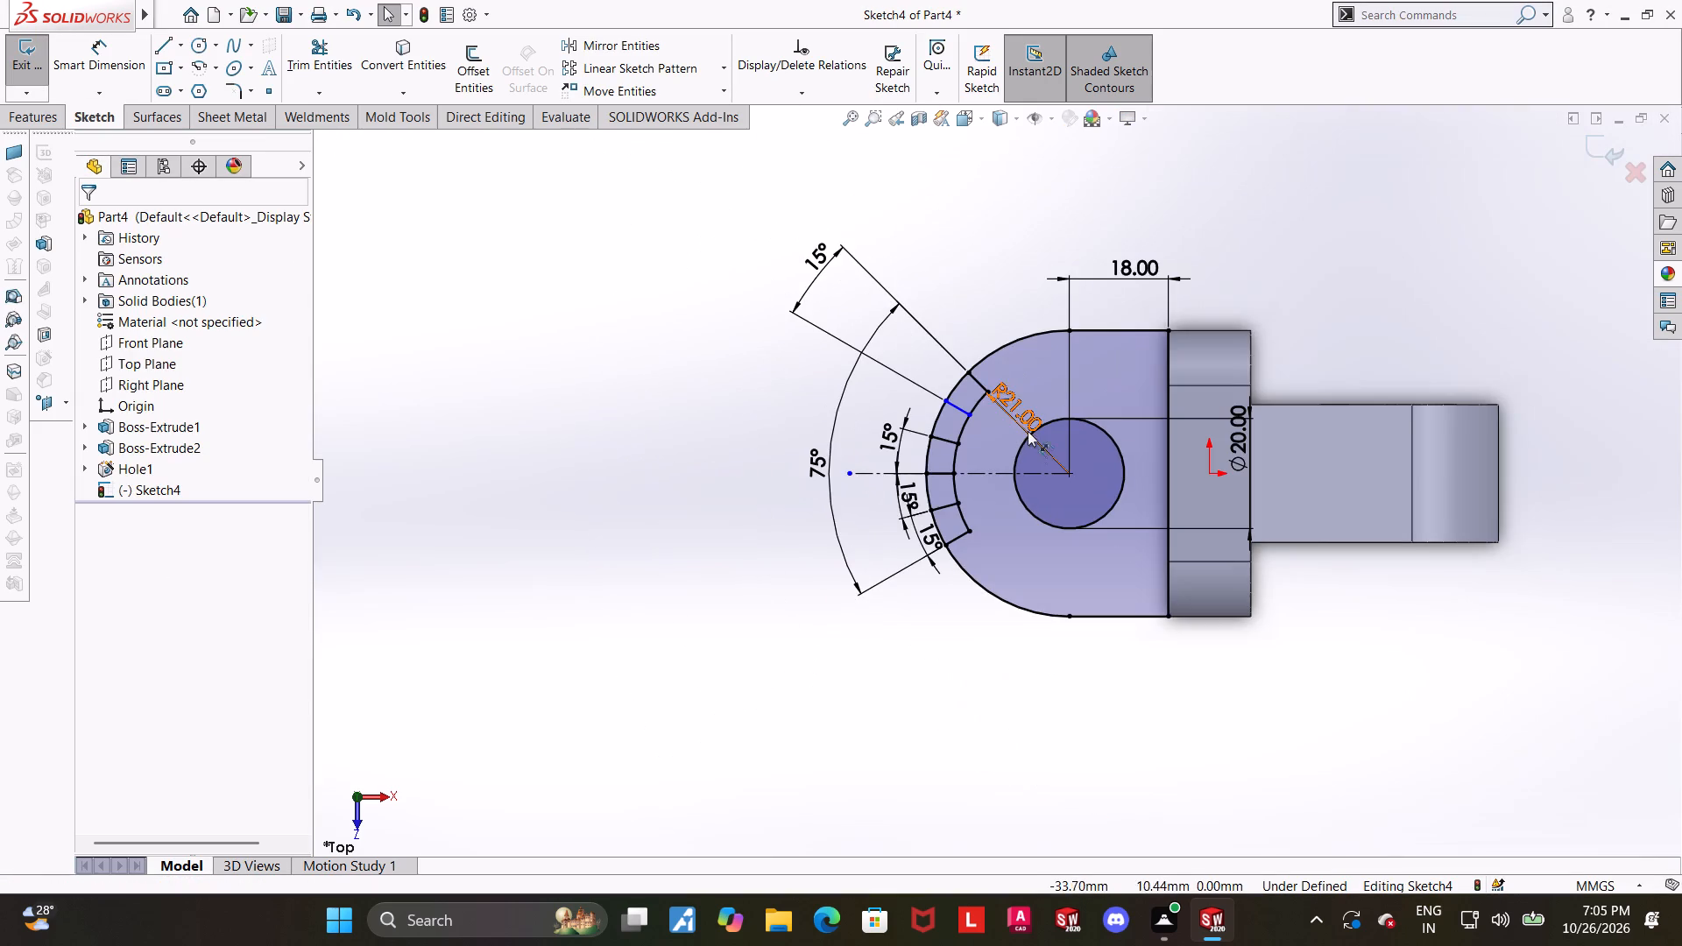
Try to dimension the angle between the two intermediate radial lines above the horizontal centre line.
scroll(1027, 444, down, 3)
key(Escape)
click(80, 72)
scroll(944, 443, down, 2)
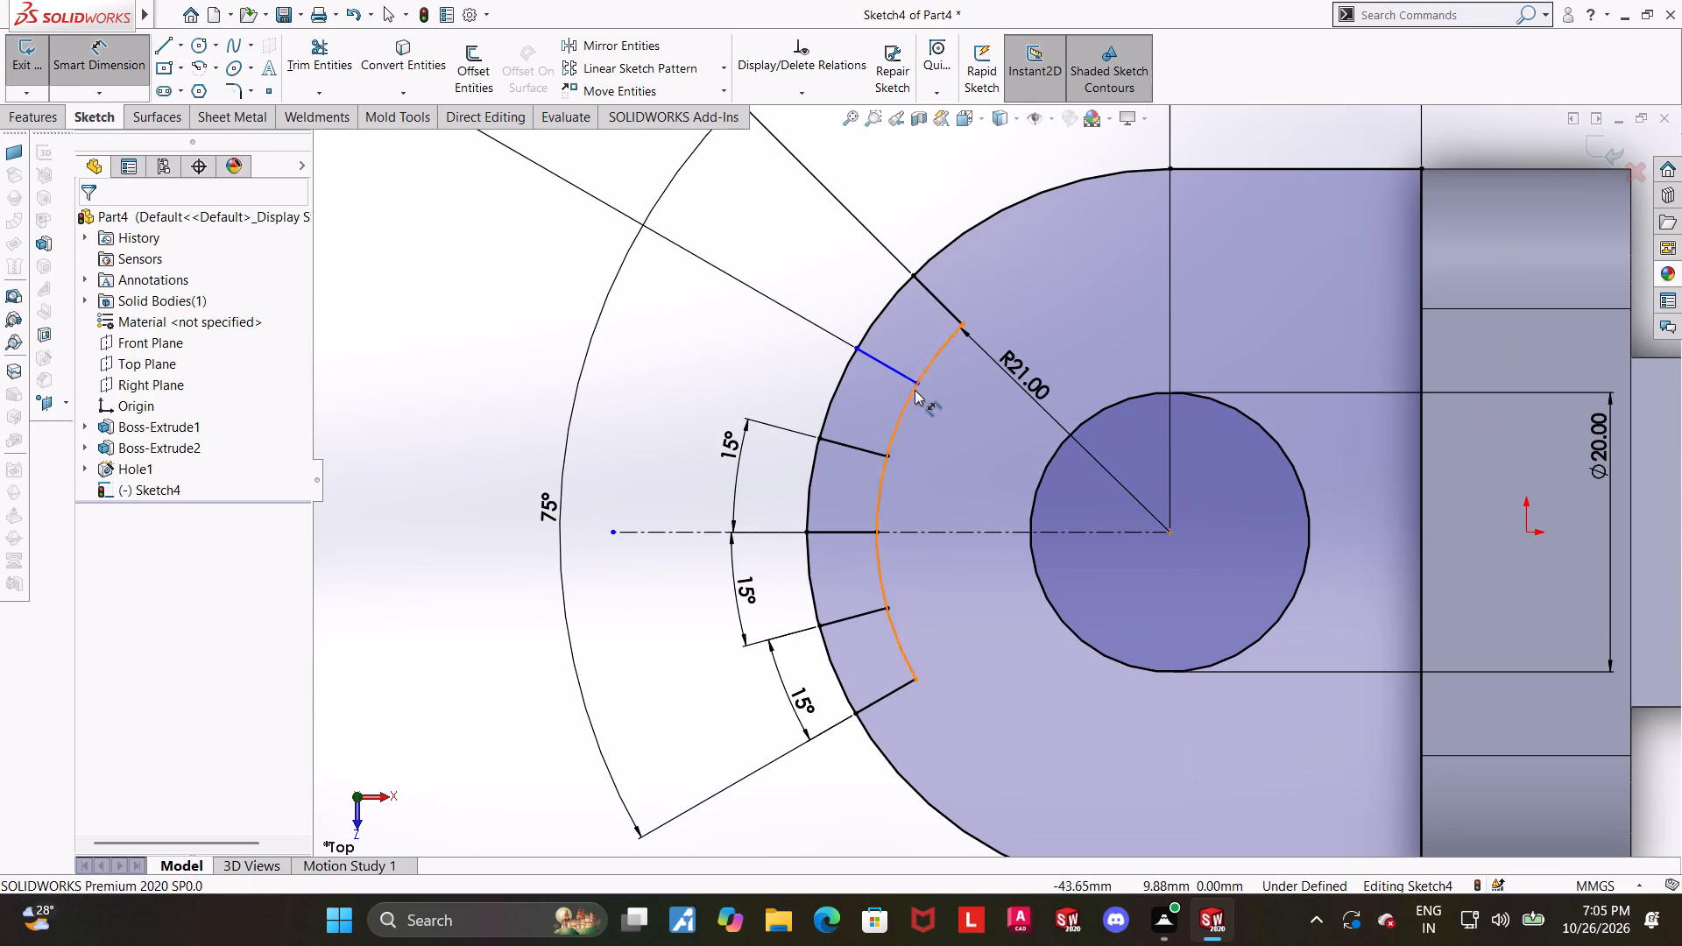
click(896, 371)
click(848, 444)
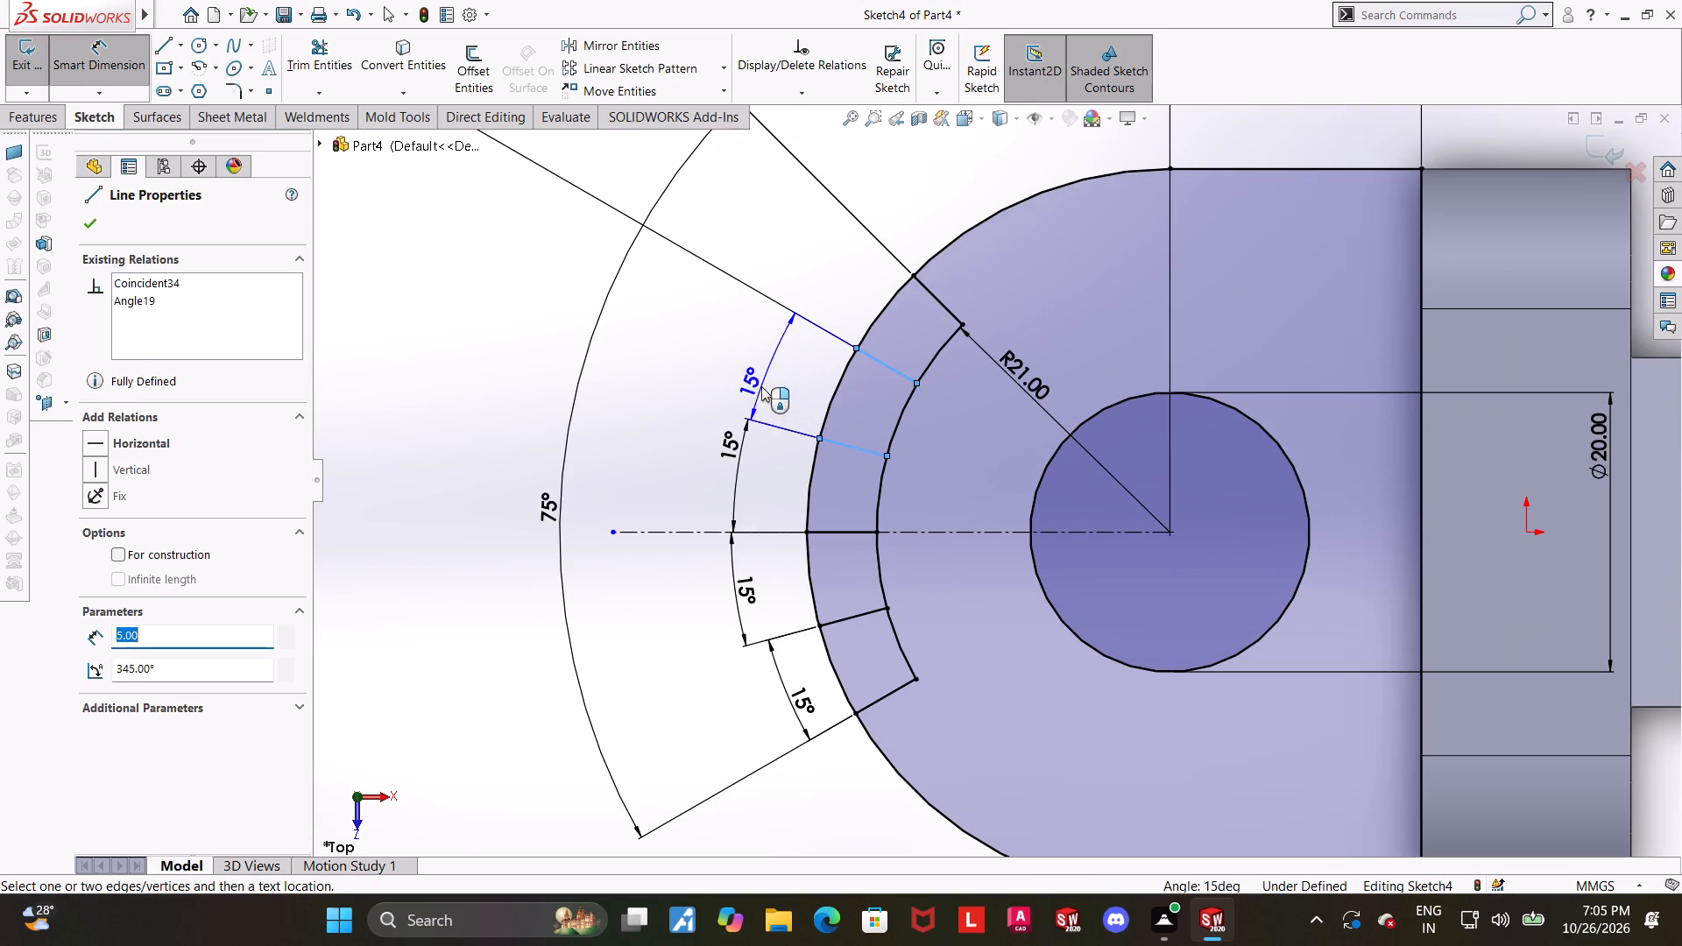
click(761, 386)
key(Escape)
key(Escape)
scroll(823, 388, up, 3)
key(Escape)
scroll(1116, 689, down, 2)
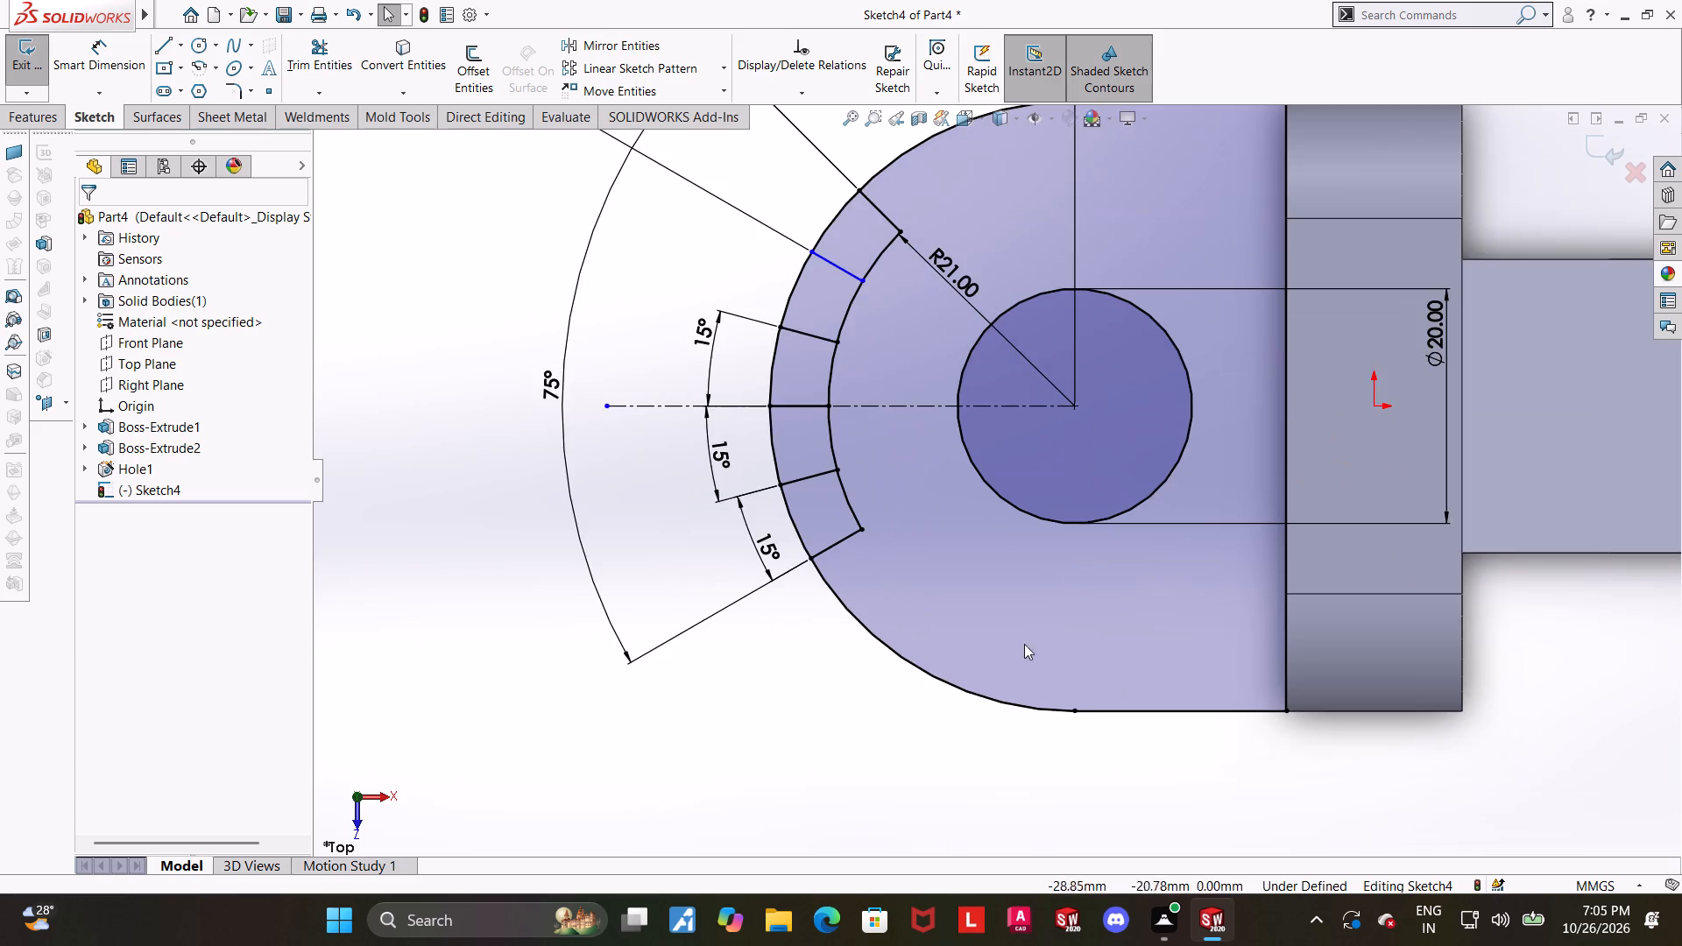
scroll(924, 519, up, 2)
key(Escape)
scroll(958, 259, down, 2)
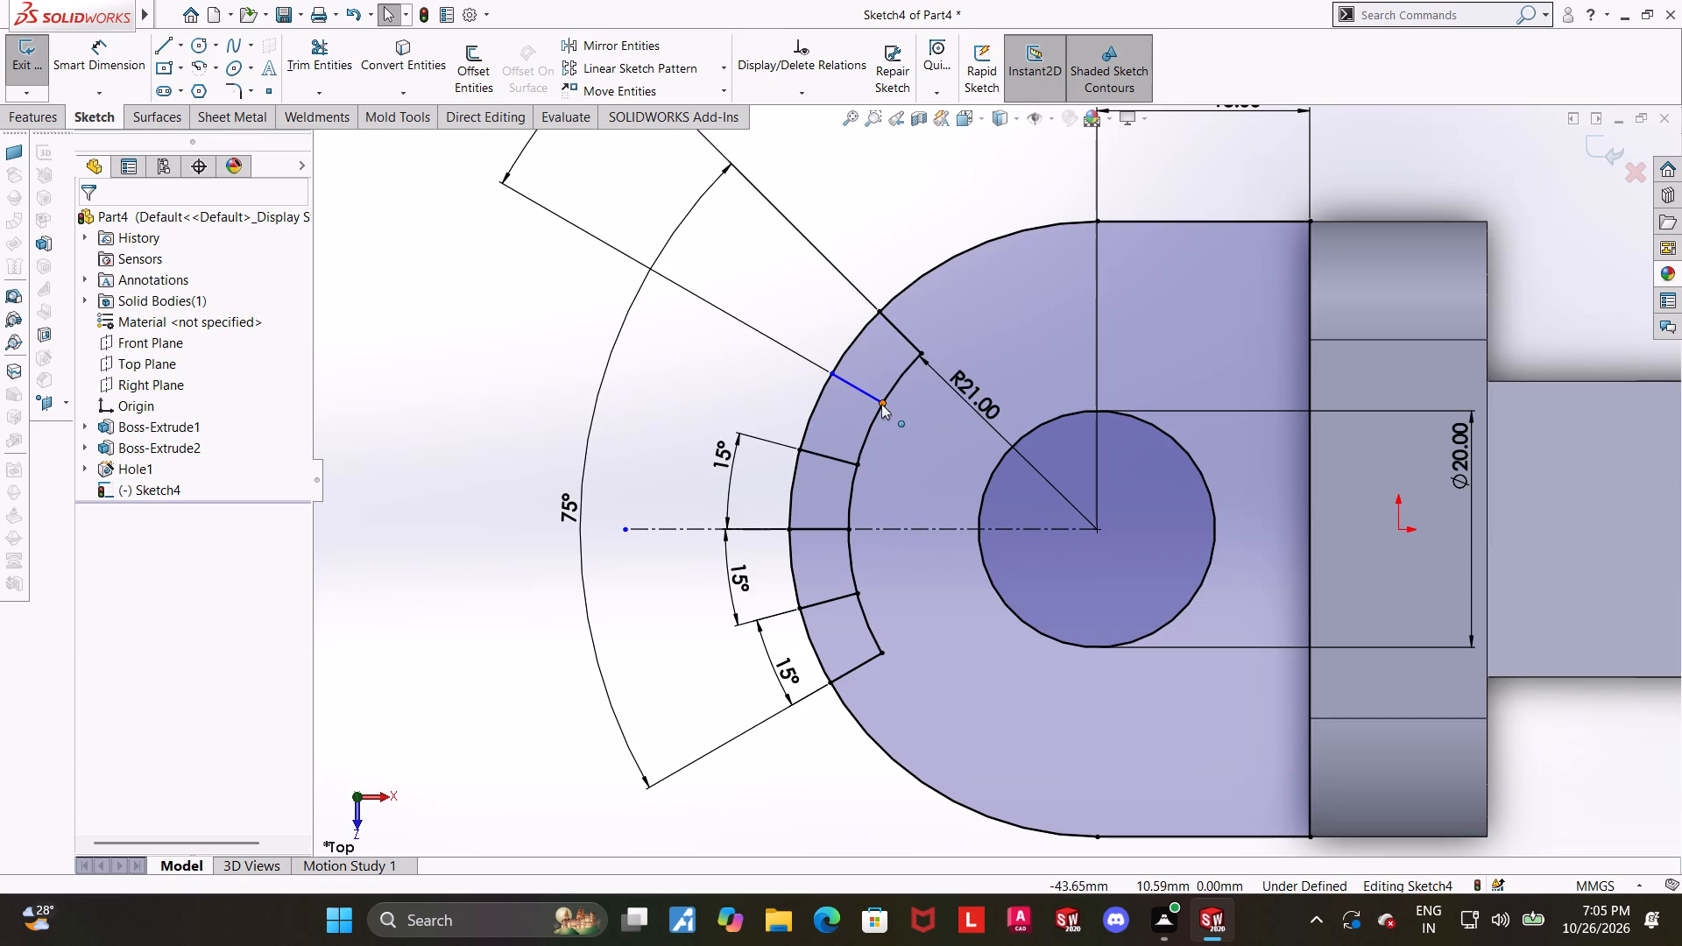
Make the topmost intermediate radial line's endpoints coincident with the lug's rounded edge and the R21 inner arc.
click(834, 376)
ctrl+click(843, 358)
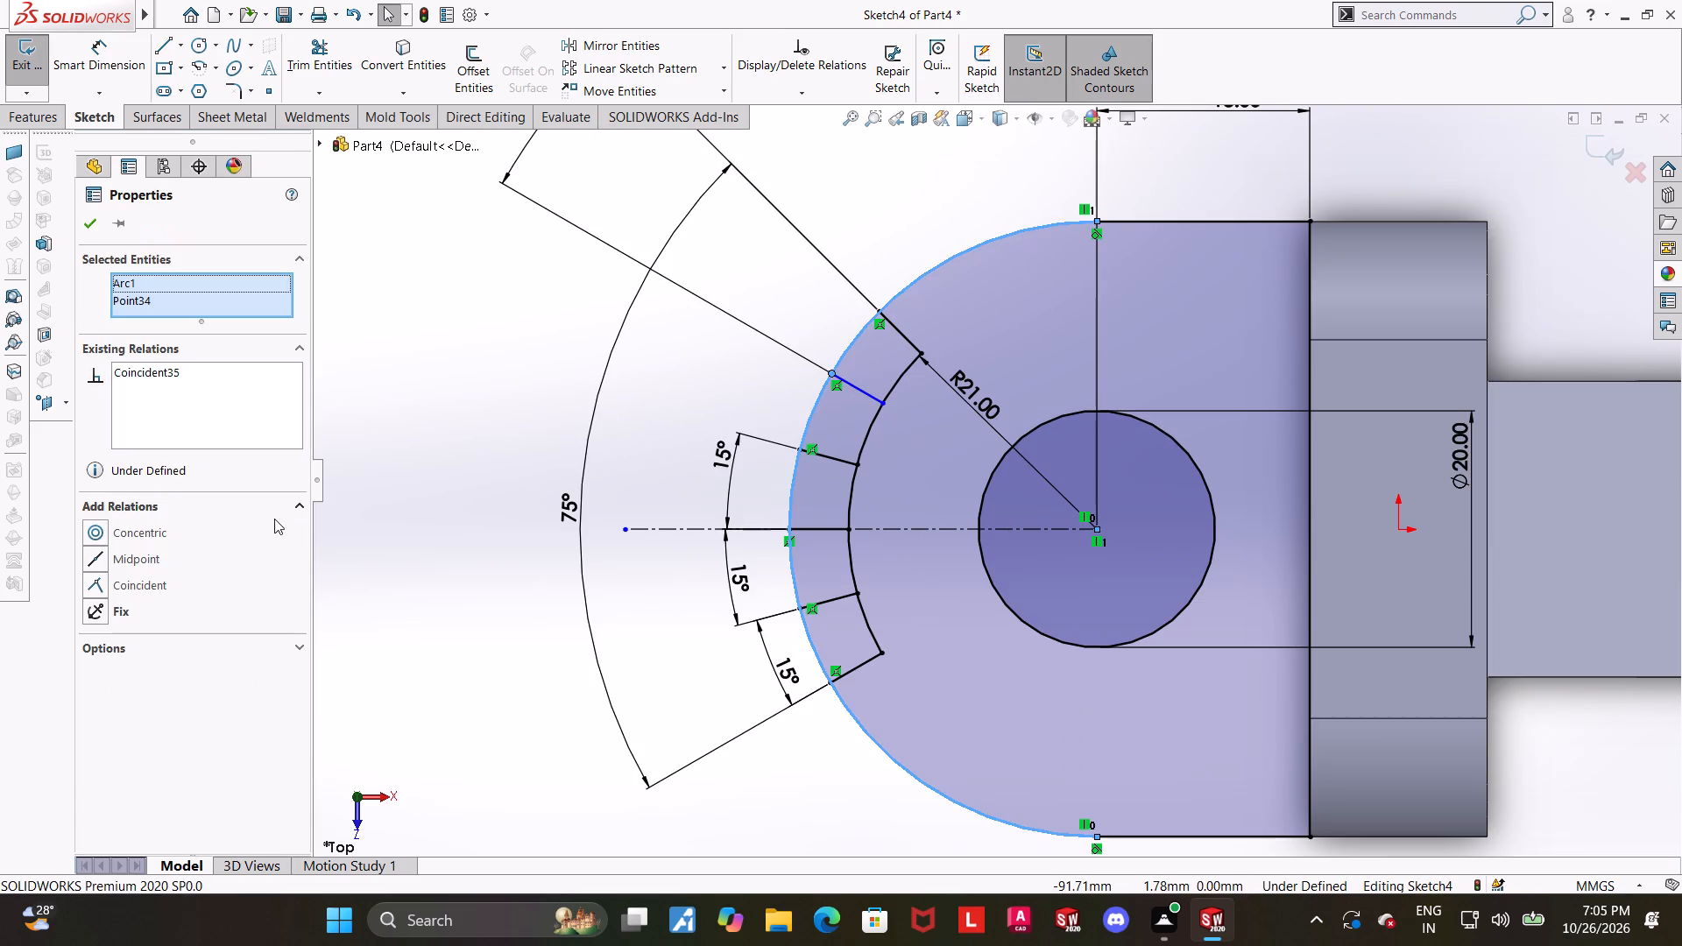
click(102, 582)
click(378, 427)
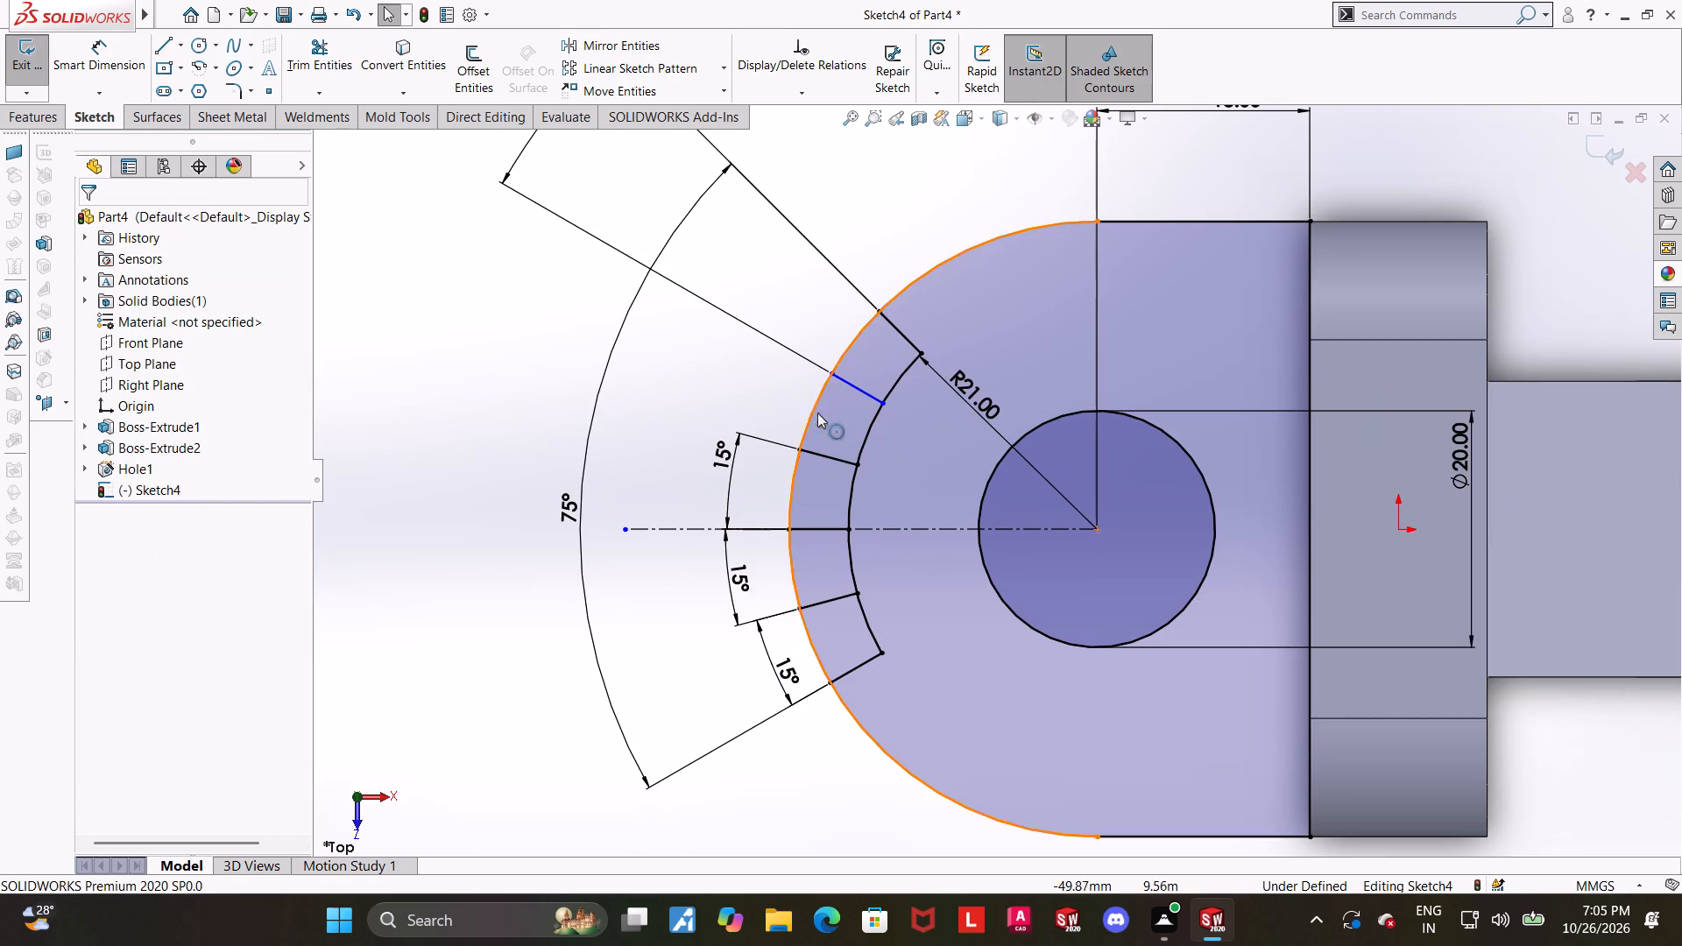
click(886, 402)
ctrl+click(889, 389)
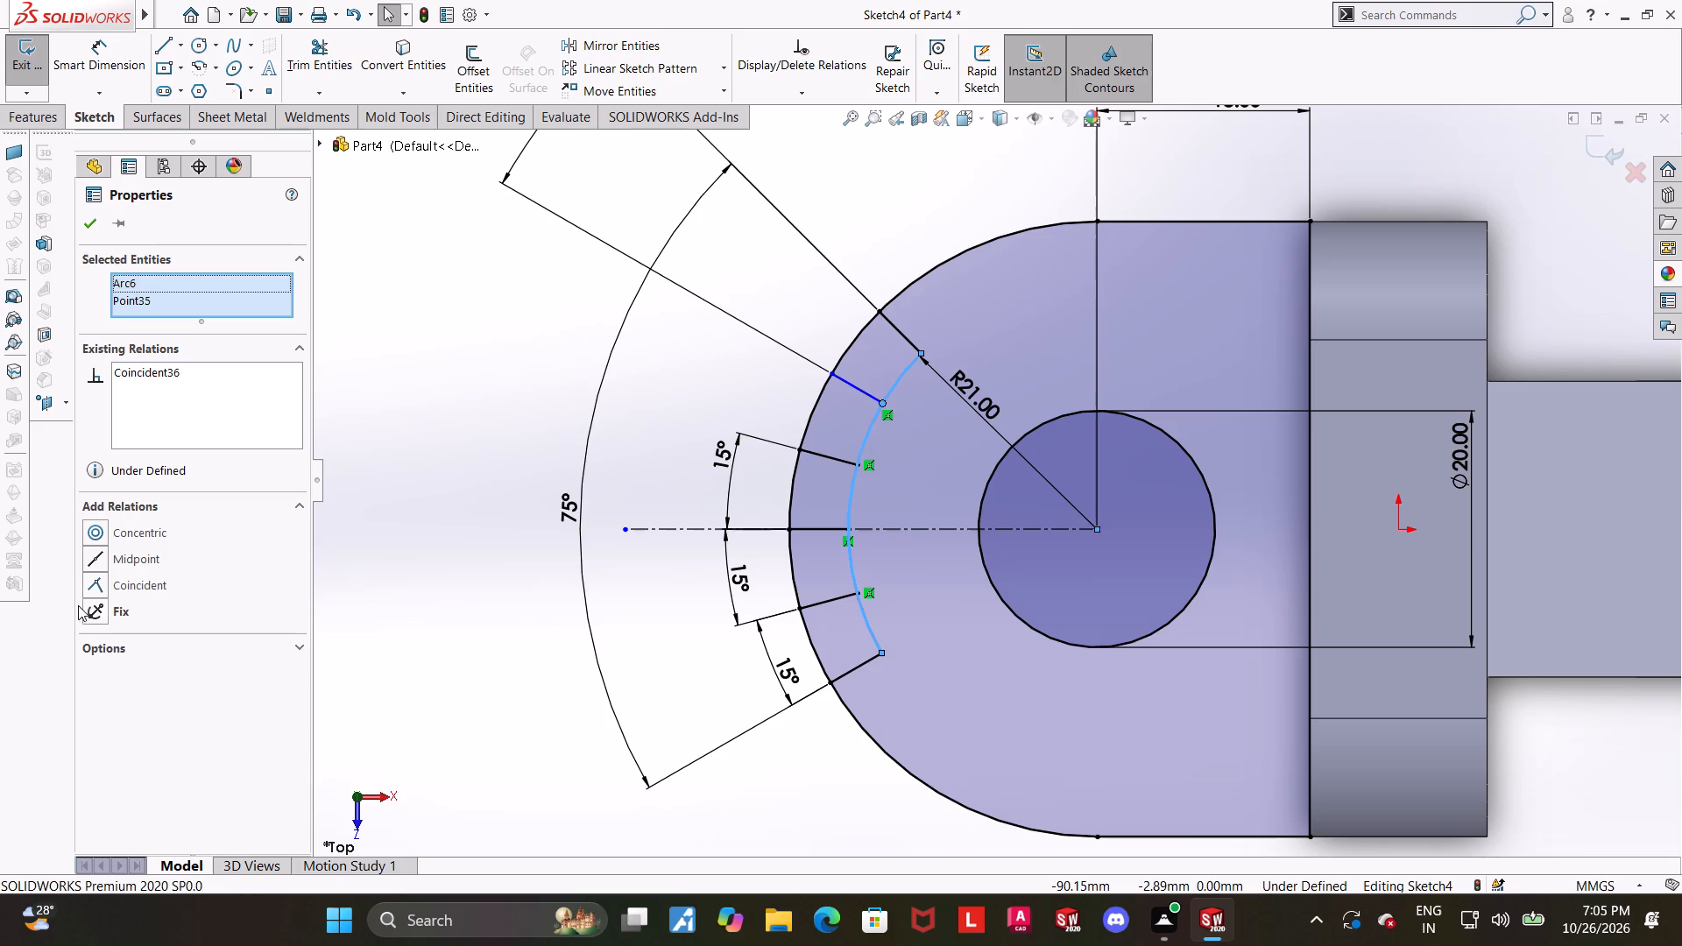
click(88, 578)
scroll(256, 652, up, 2)
scroll(784, 661, up, 3)
click(930, 728)
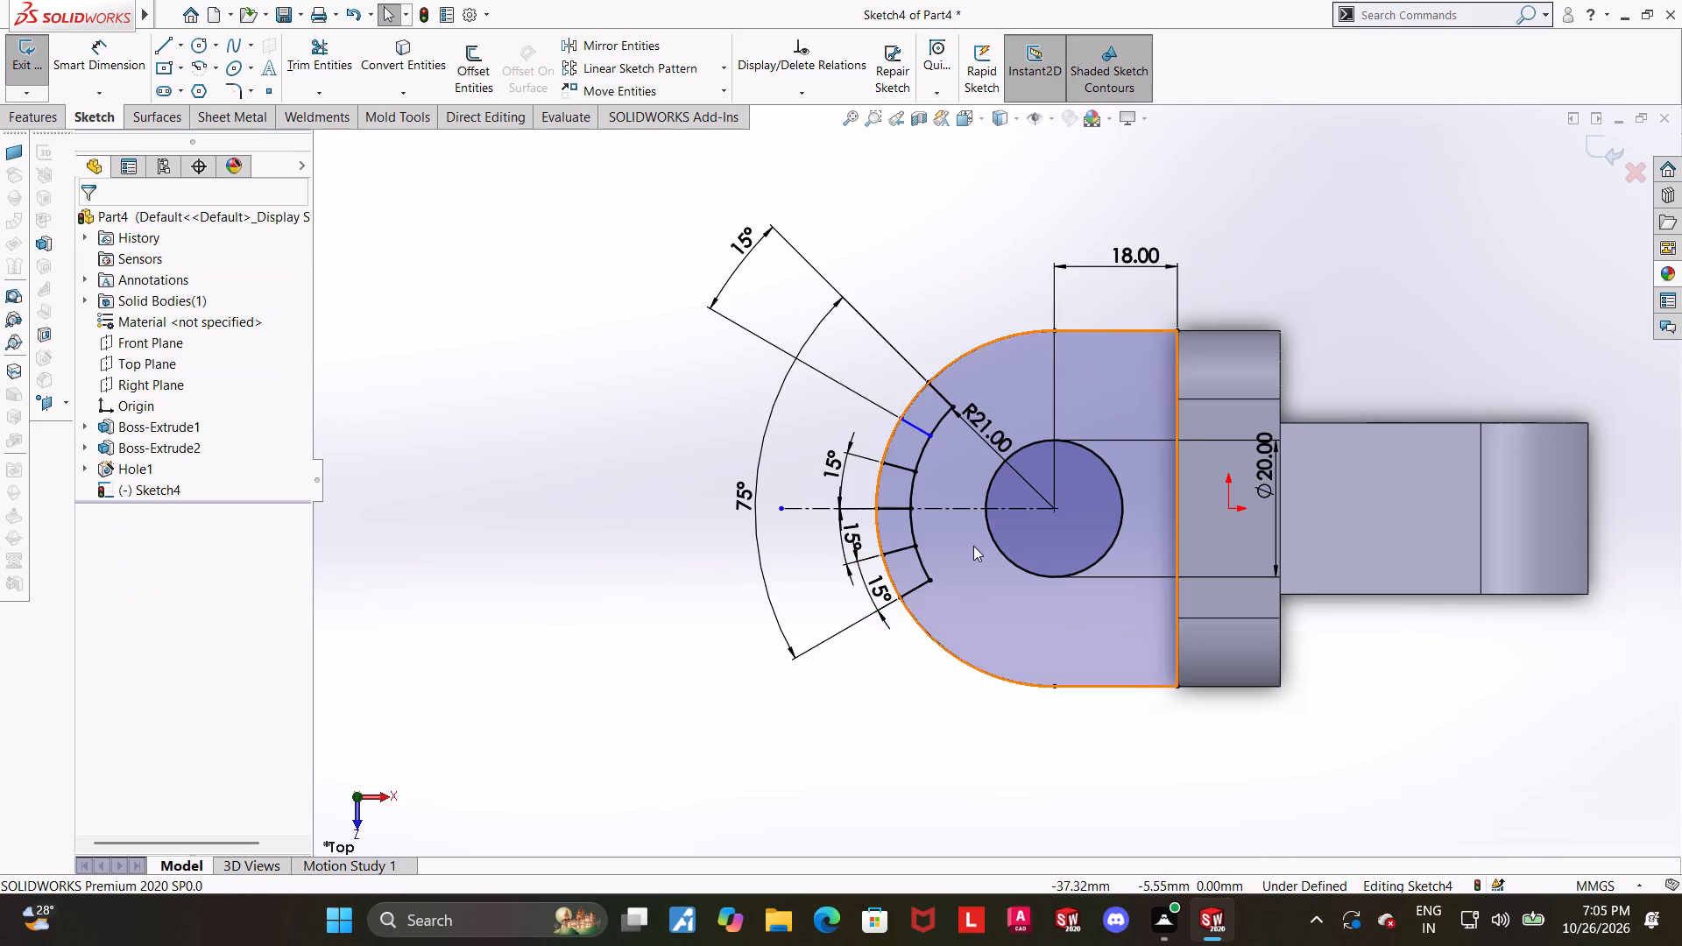
Delete the topmost intermediate radial line across the recess band, together with its 15° angle dimension.
scroll(973, 546, down, 5)
scroll(972, 345, up, 2)
key(Escape)
scroll(971, 309, down, 3)
scroll(928, 325, up, 2)
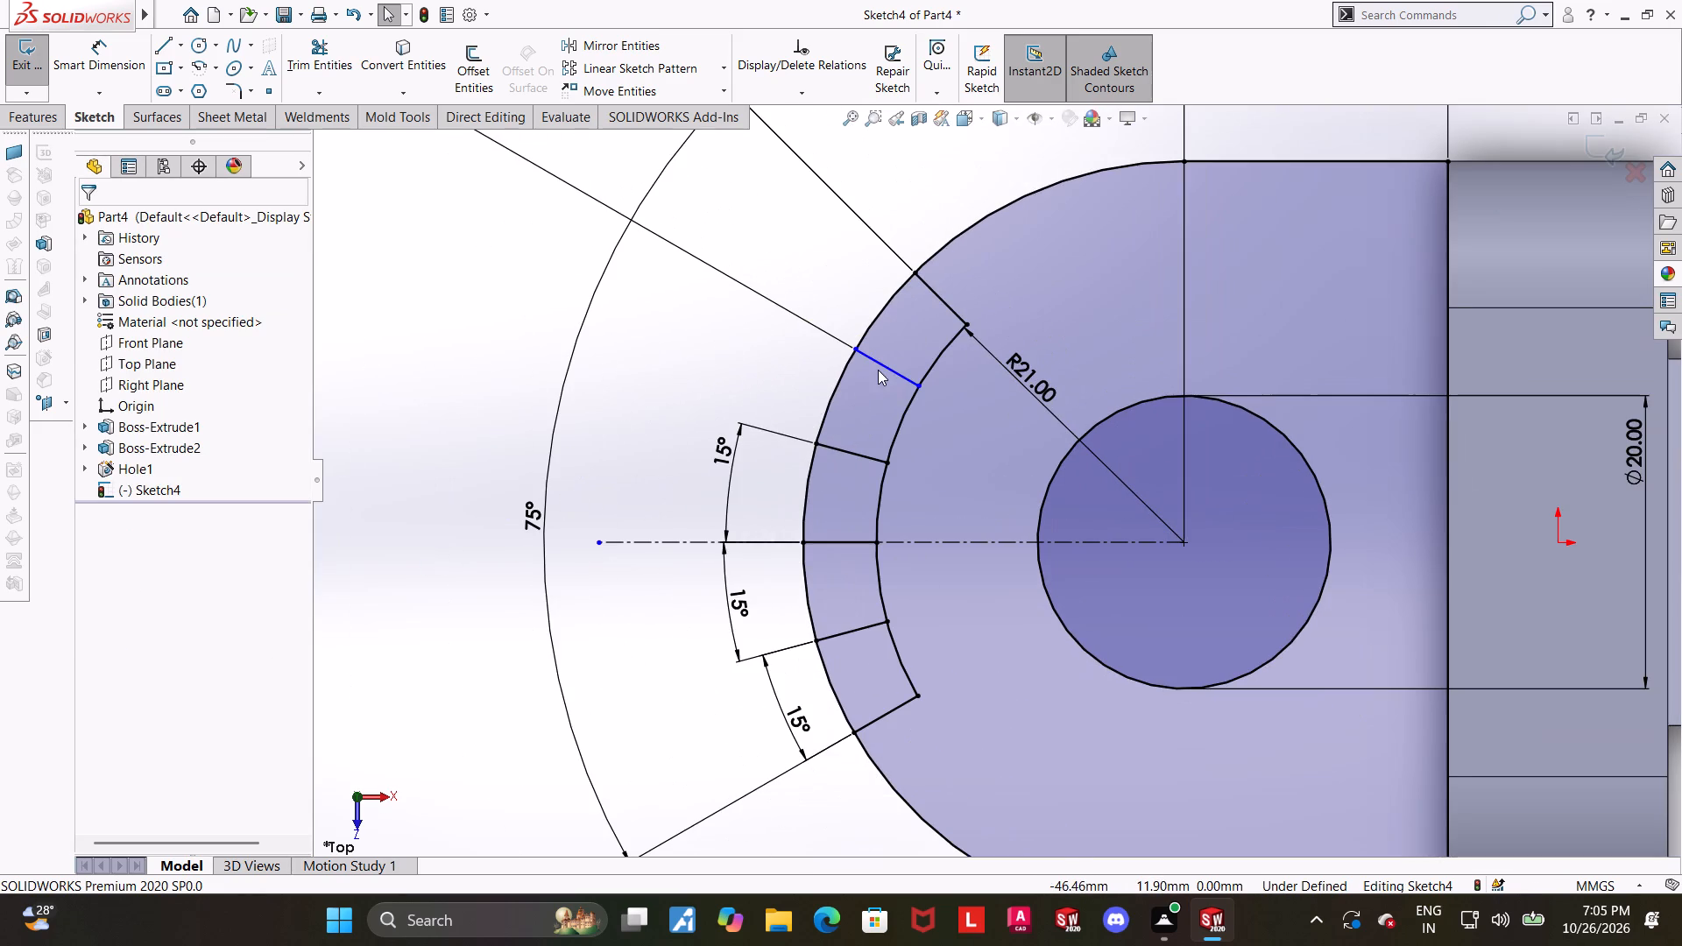
scroll(885, 371, up, 5)
scroll(1019, 440, down, 3)
key(Escape)
right_click(906, 442)
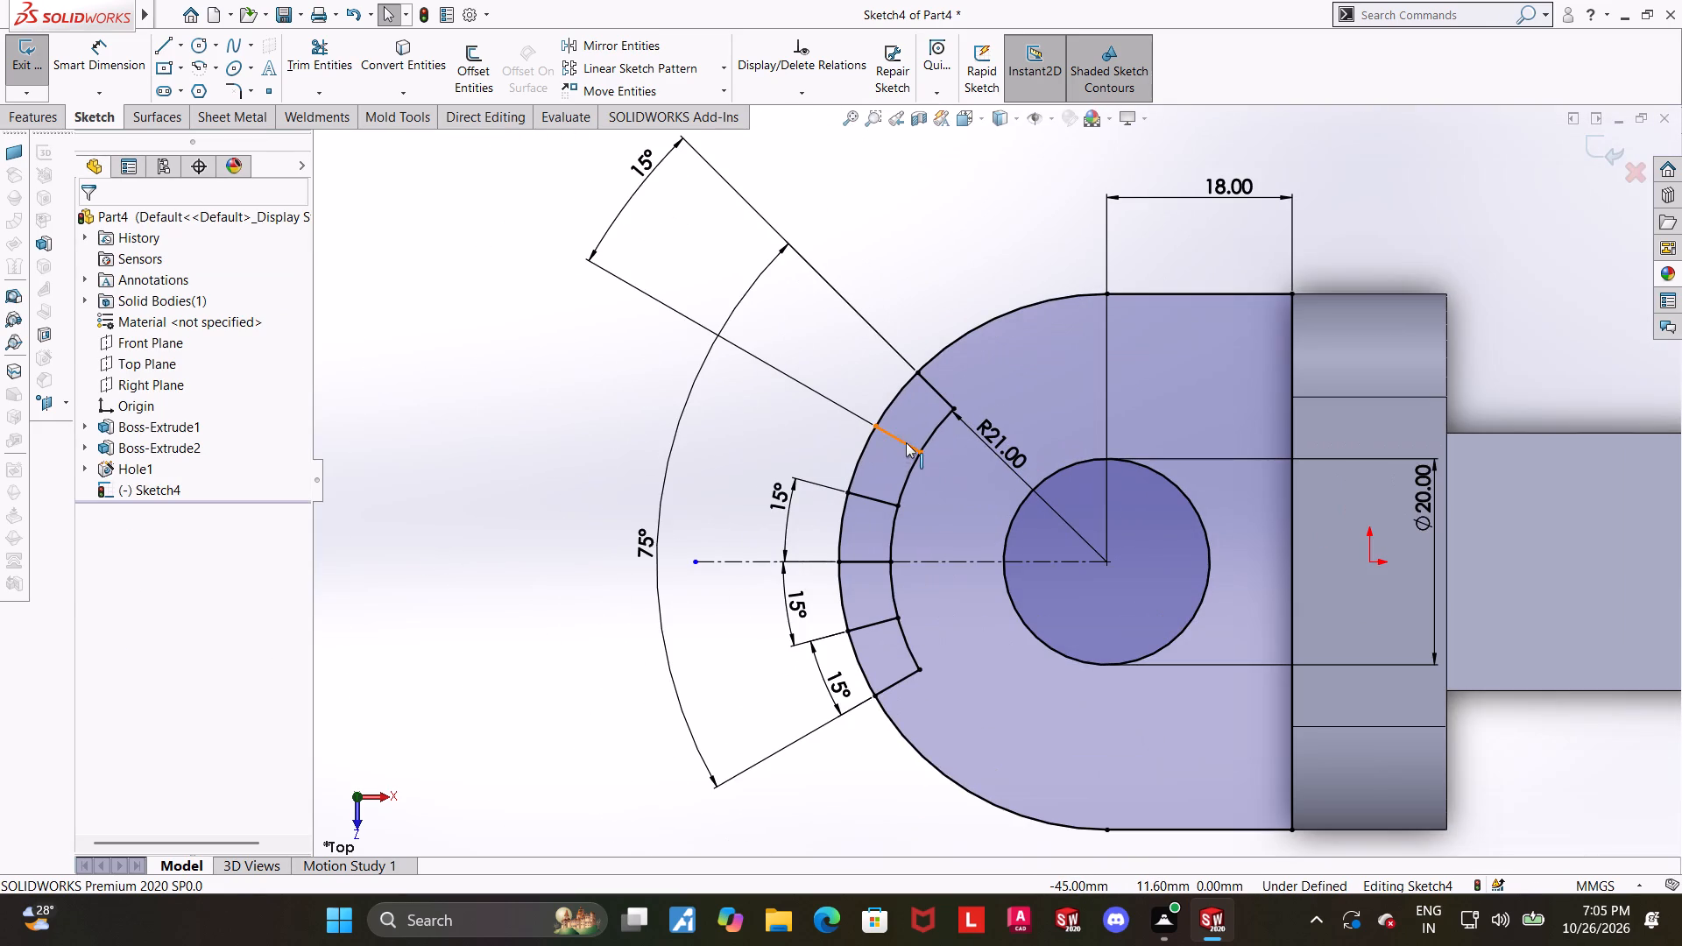
click(974, 695)
key(Escape)
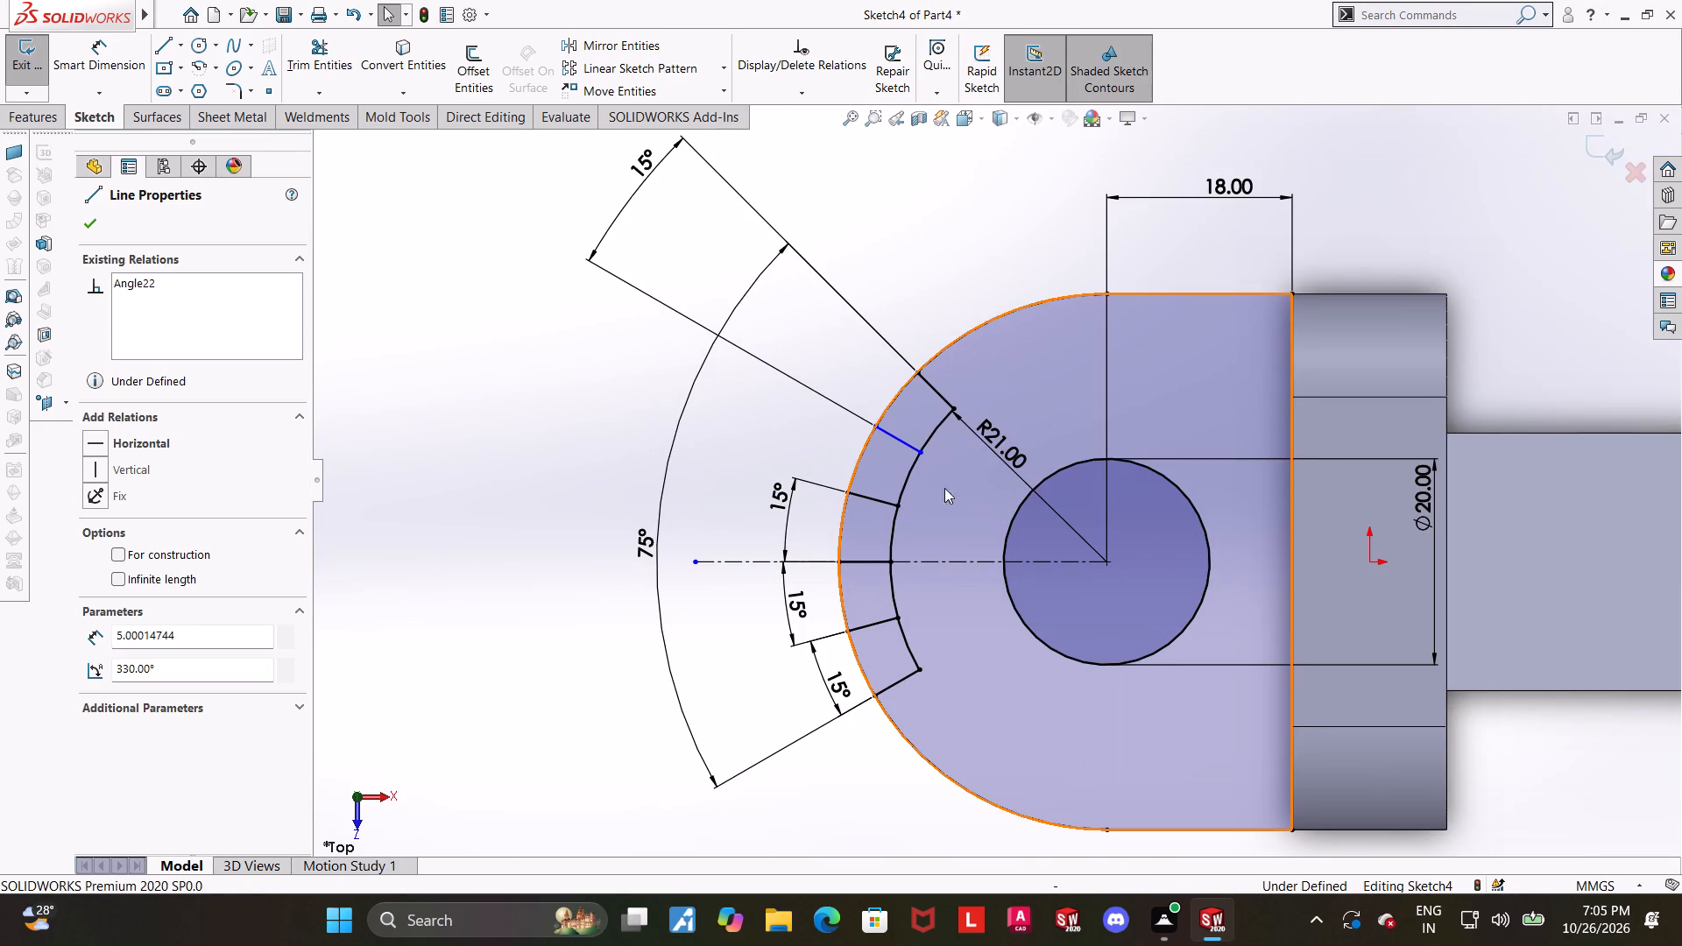
right_click(900, 441)
click(937, 695)
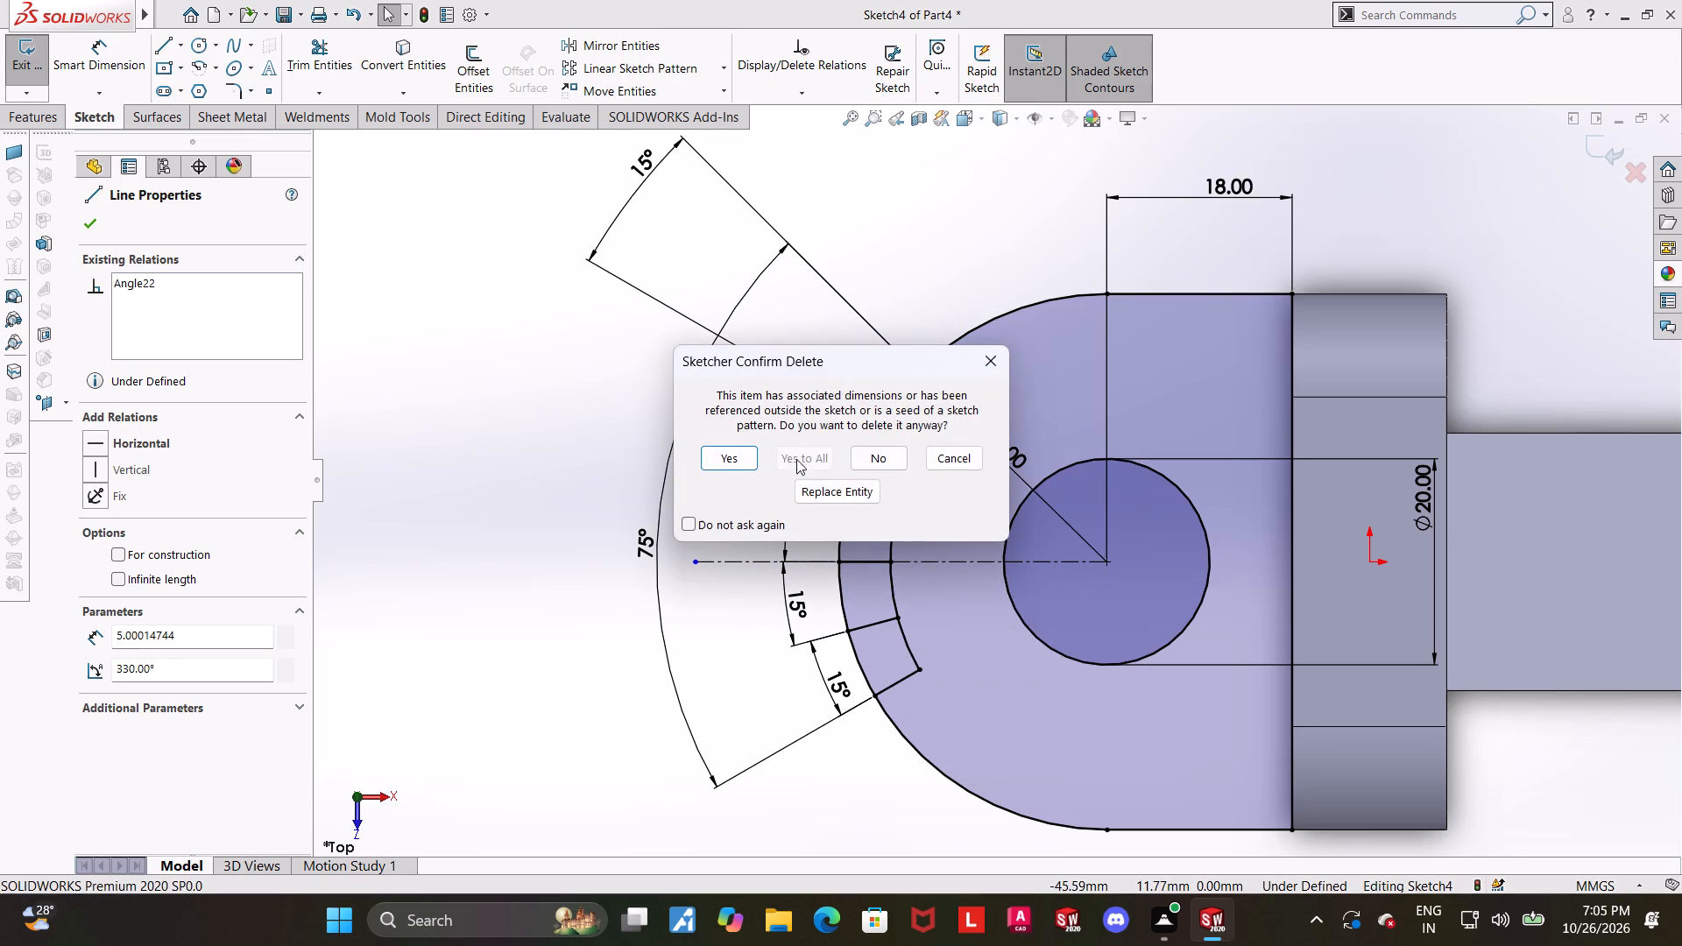
click(721, 447)
key(Escape)
Sketch a replacement radial line about 5 mm long from the R21 inner arc to the lug's rounded edge, below the upper end line.
scroll(972, 419, down, 3)
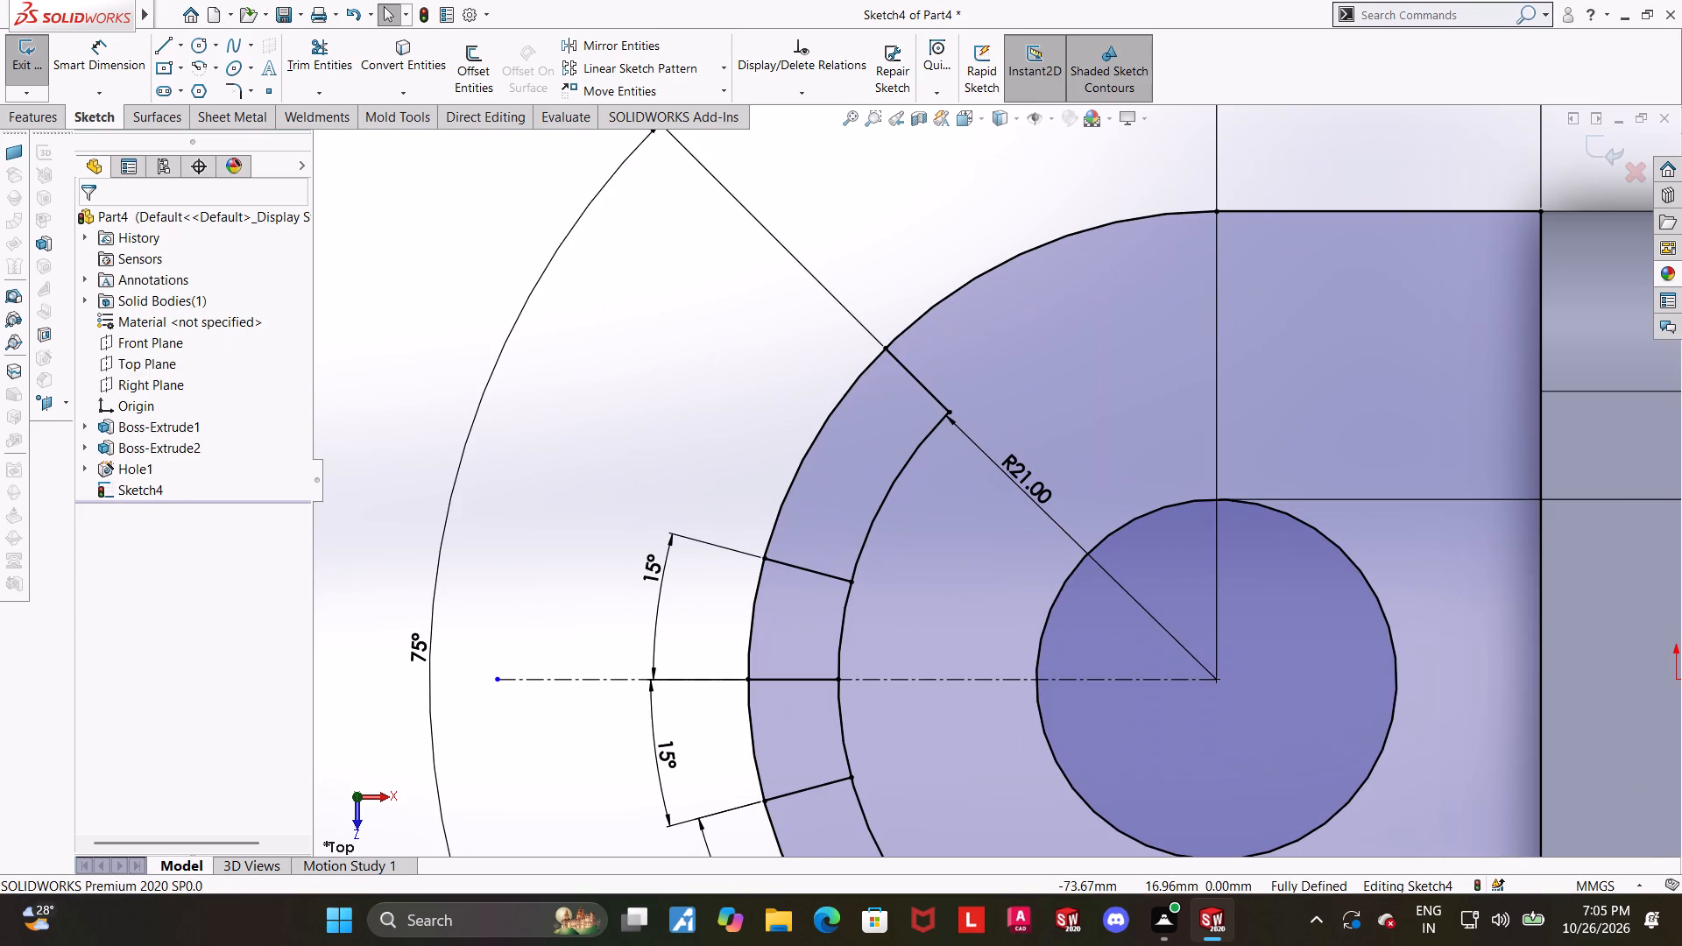
scroll(780, 478, up, 2)
scroll(958, 789, down, 1)
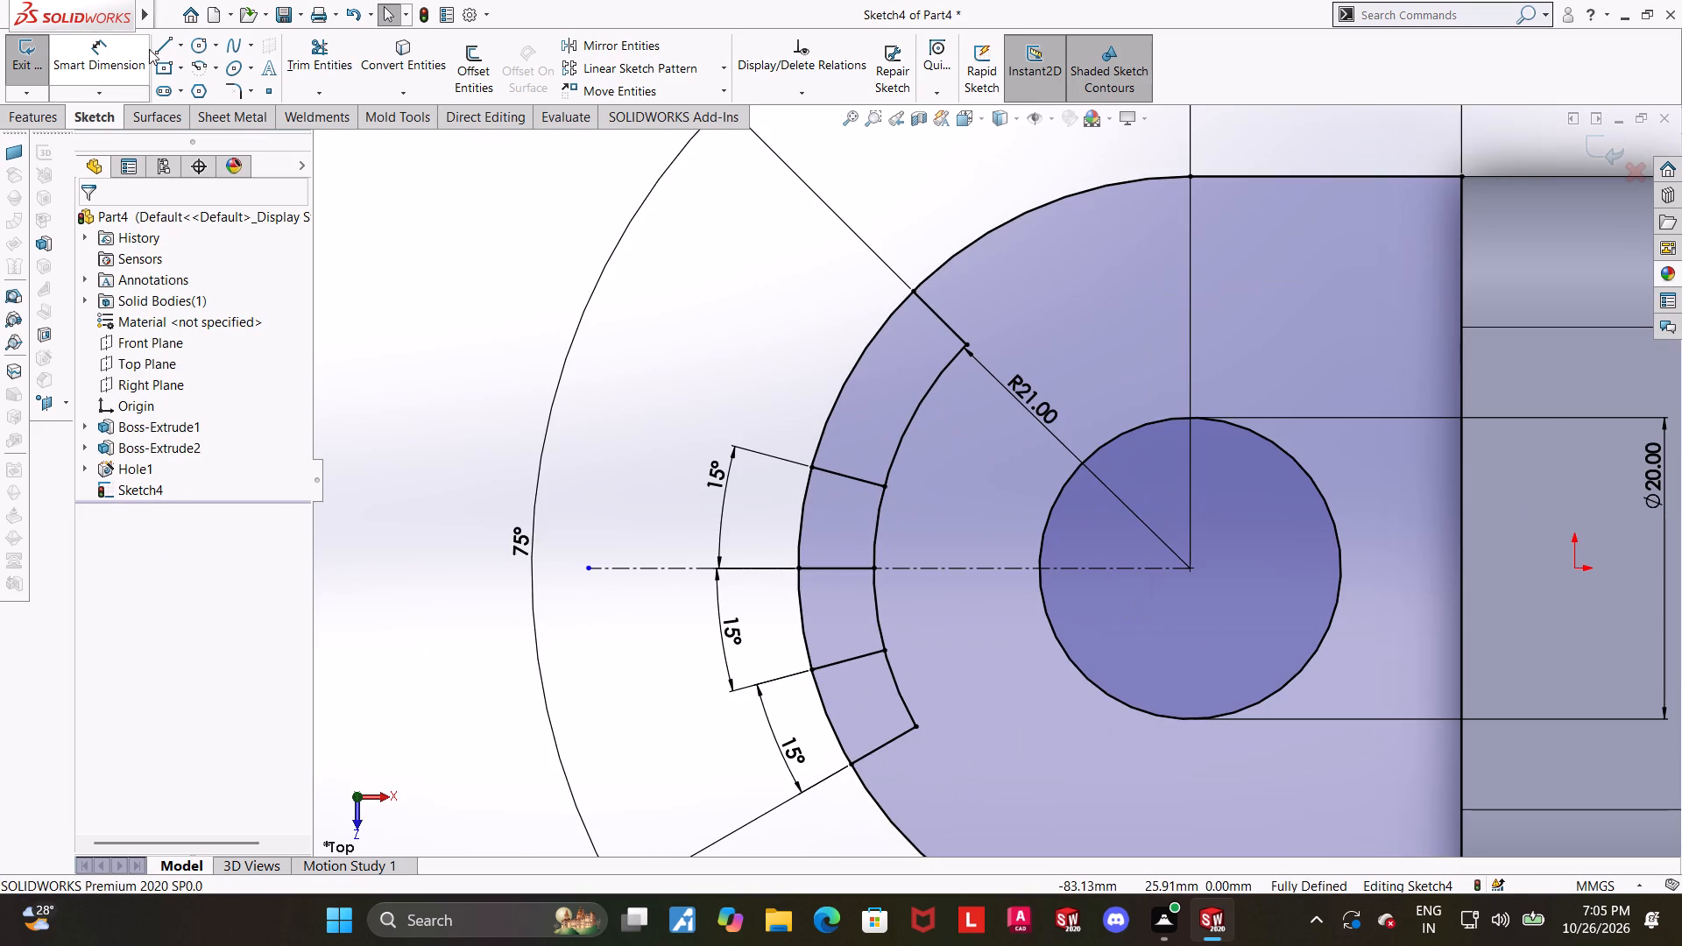
click(160, 53)
scroll(912, 365, up, 1)
scroll(924, 395, down, 2)
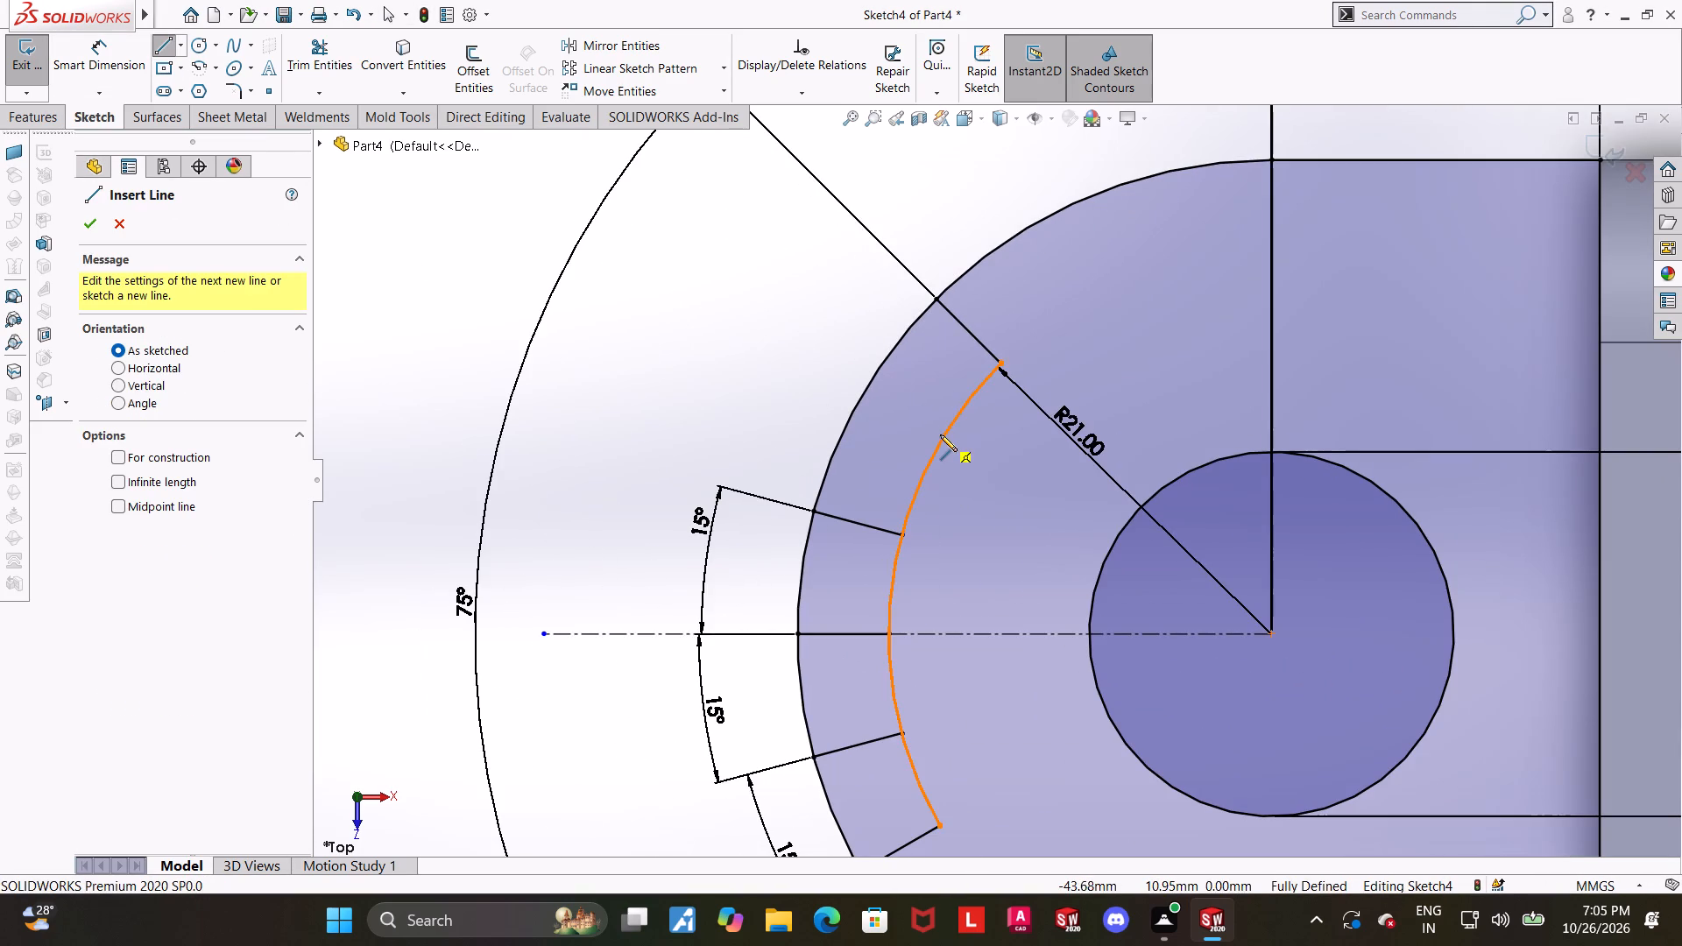
click(941, 443)
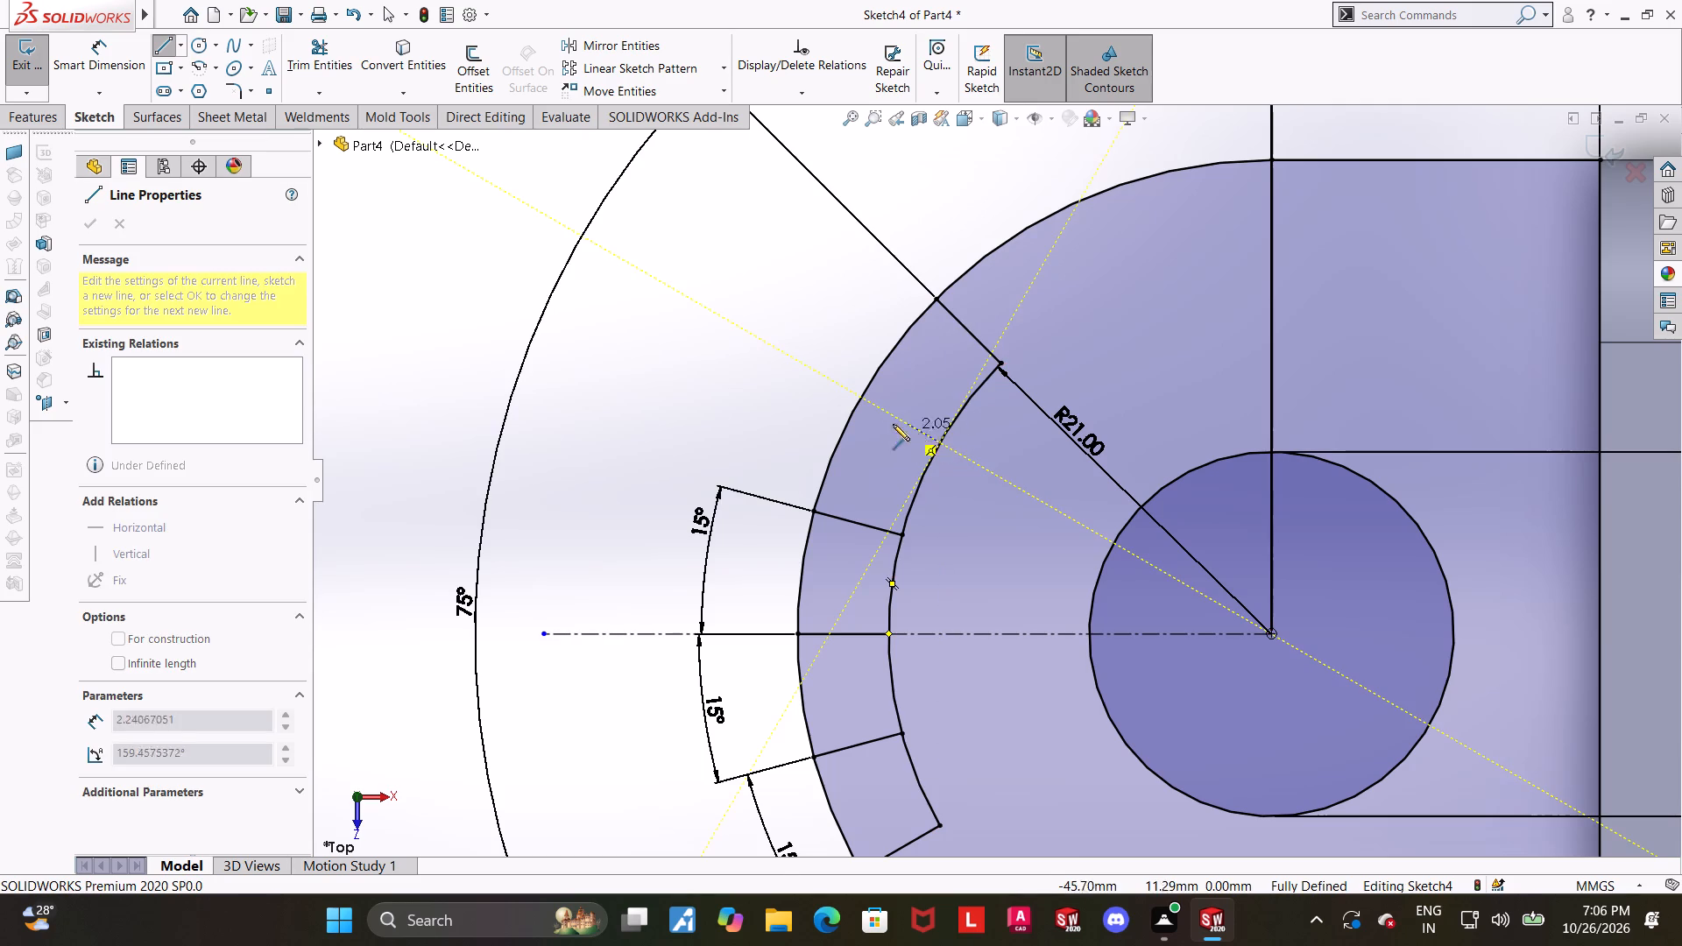
click(861, 395)
key(Escape)
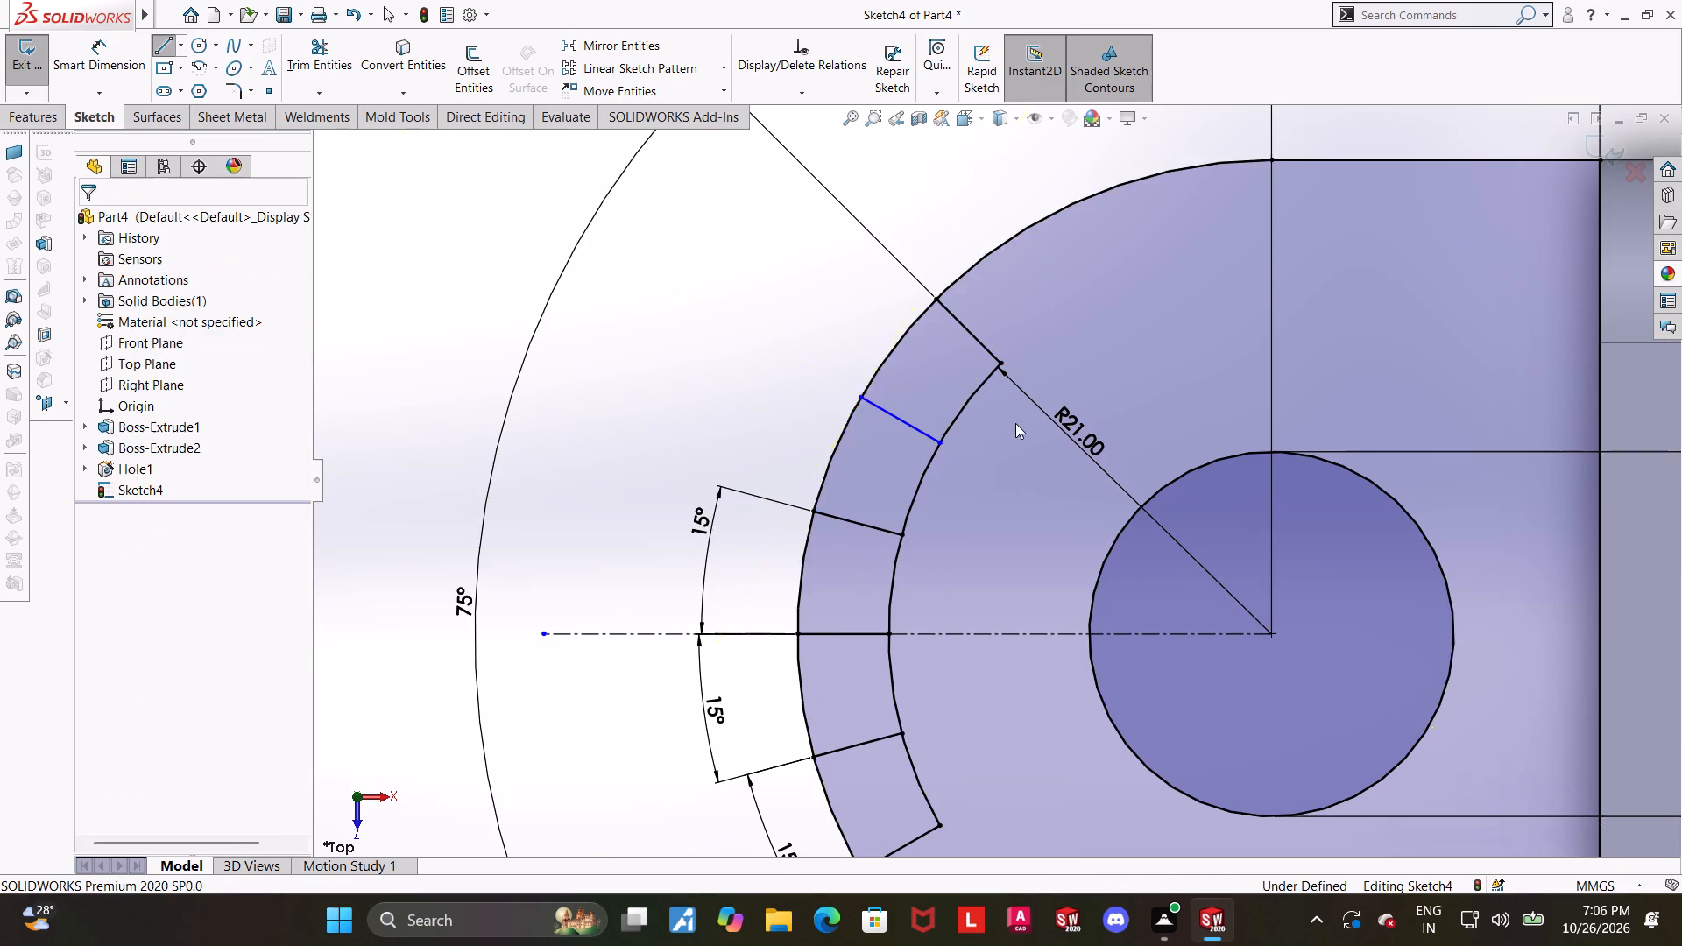
key(Escape)
key(Escape)
Dimension the angle between the recess's upper end line and the new radial line as 15°.
click(105, 54)
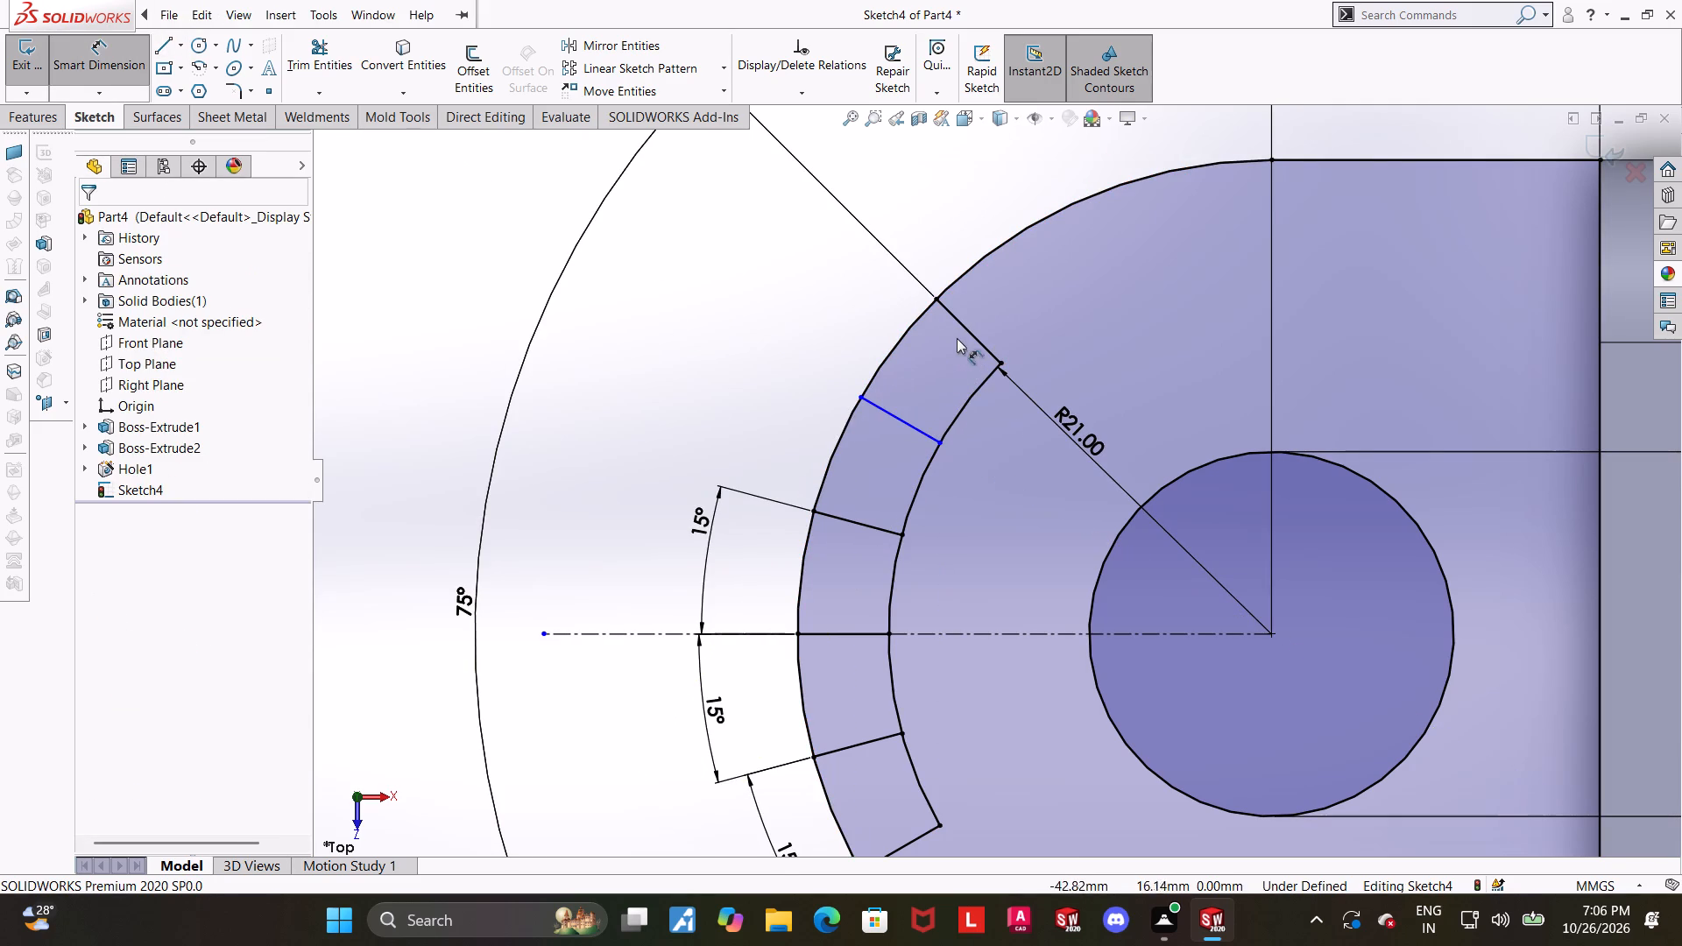
click(964, 328)
click(905, 421)
click(818, 330)
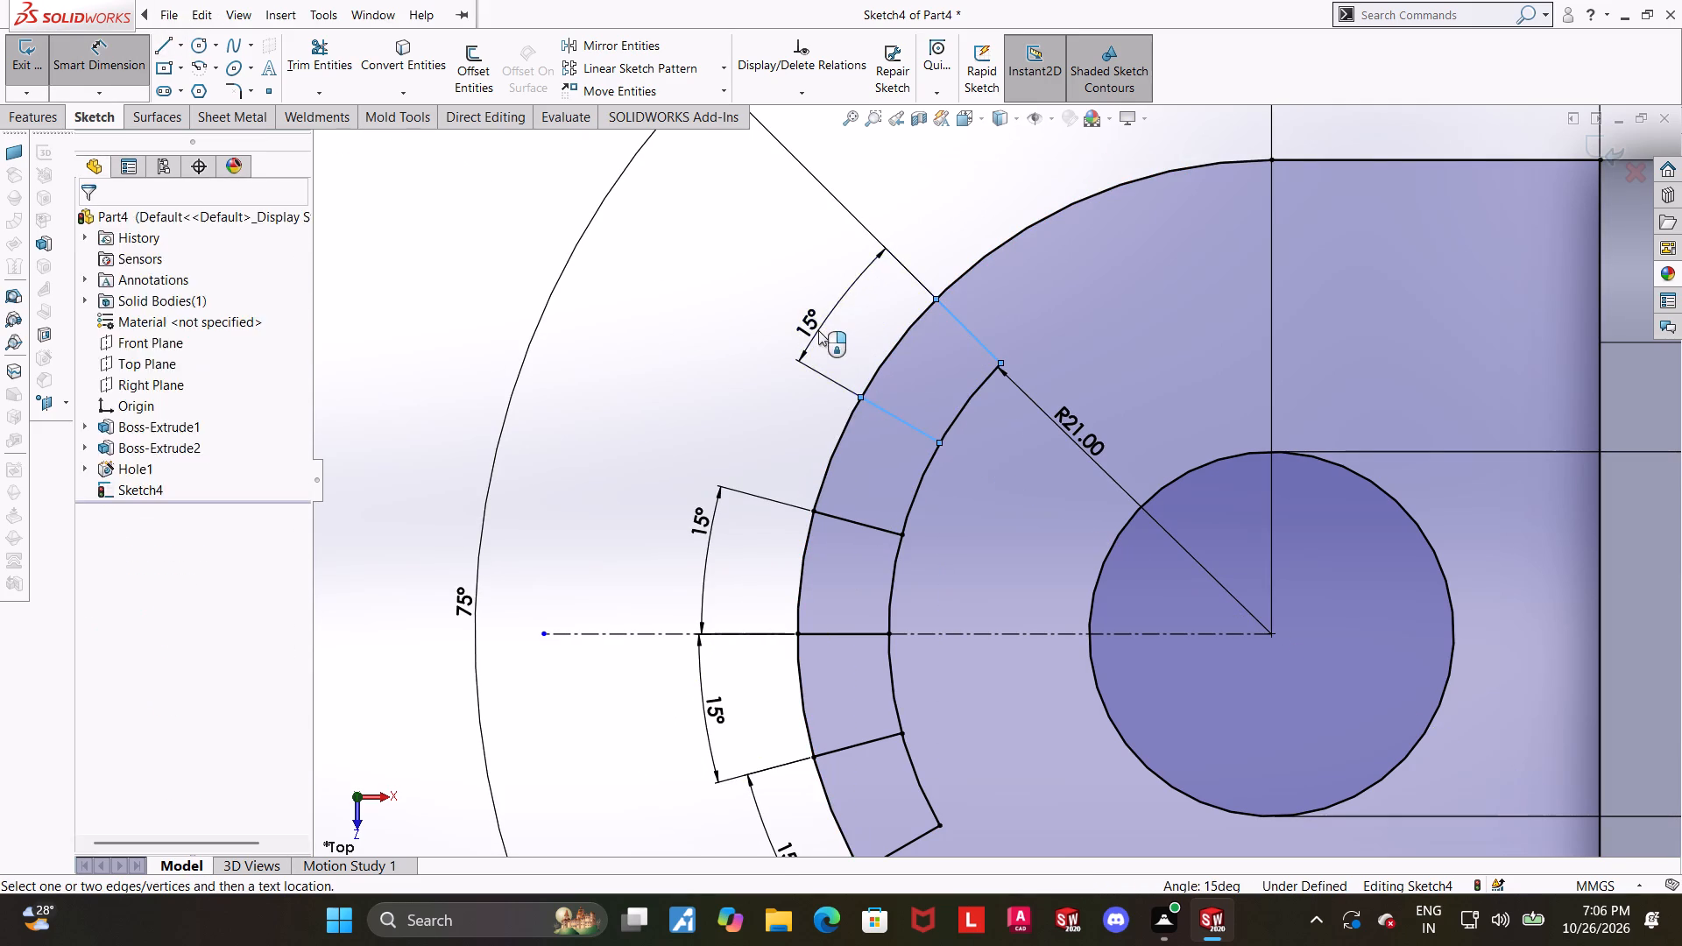
click(743, 312)
scroll(745, 327, up, 4)
key(Escape)
key(Escape)
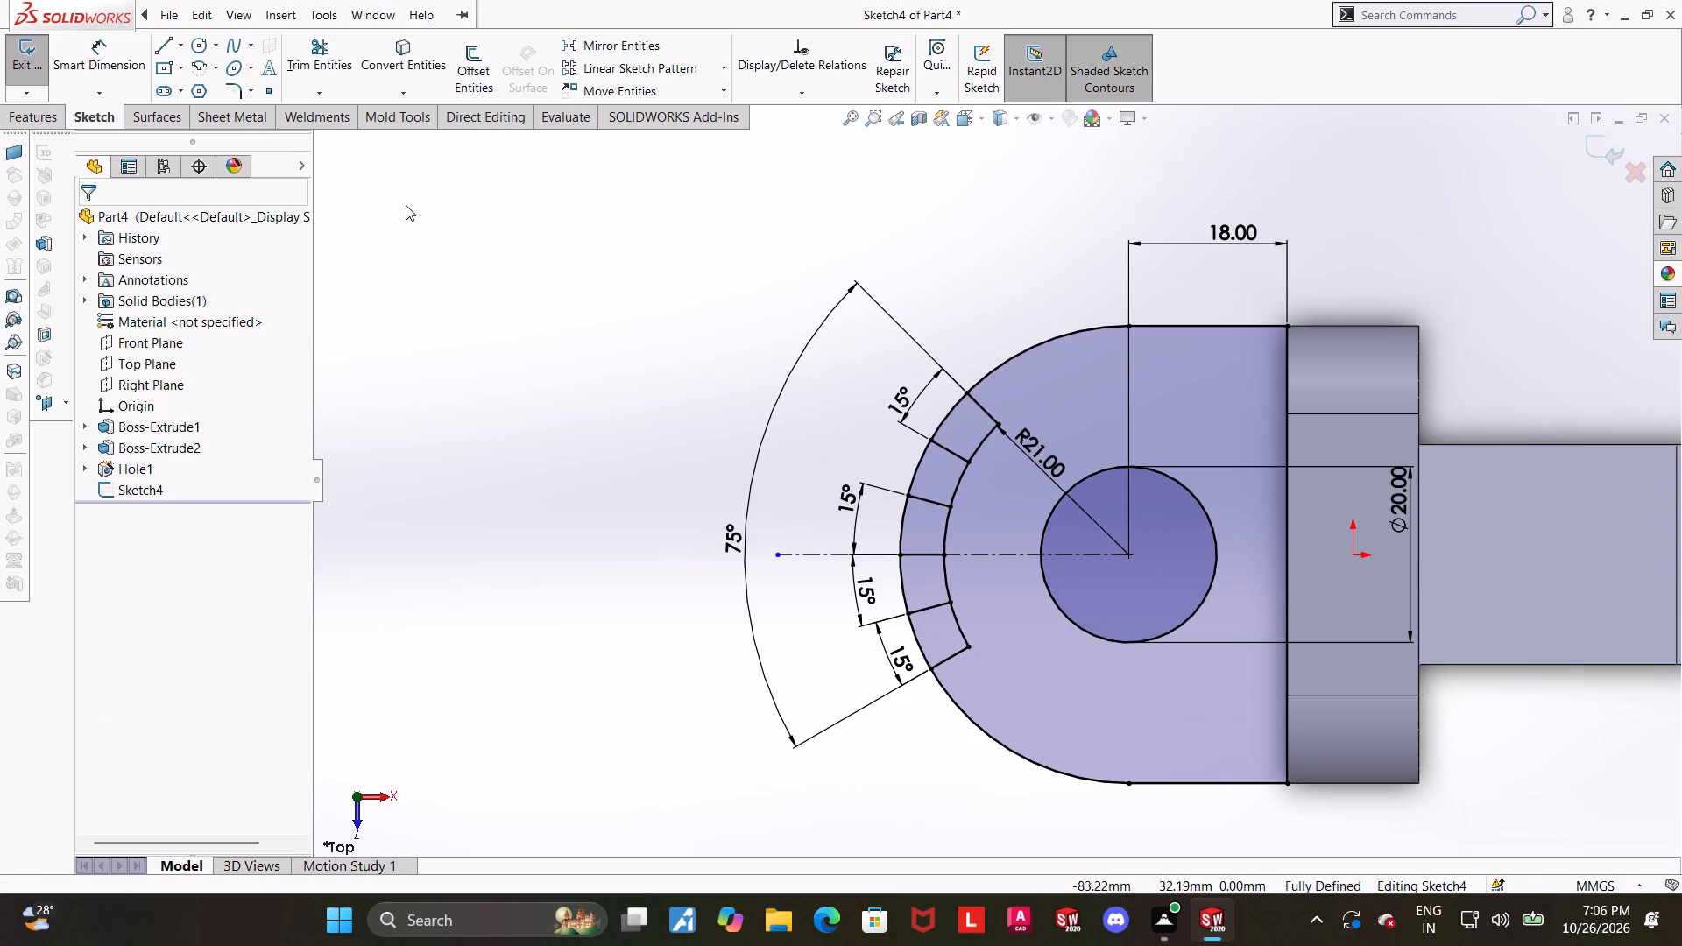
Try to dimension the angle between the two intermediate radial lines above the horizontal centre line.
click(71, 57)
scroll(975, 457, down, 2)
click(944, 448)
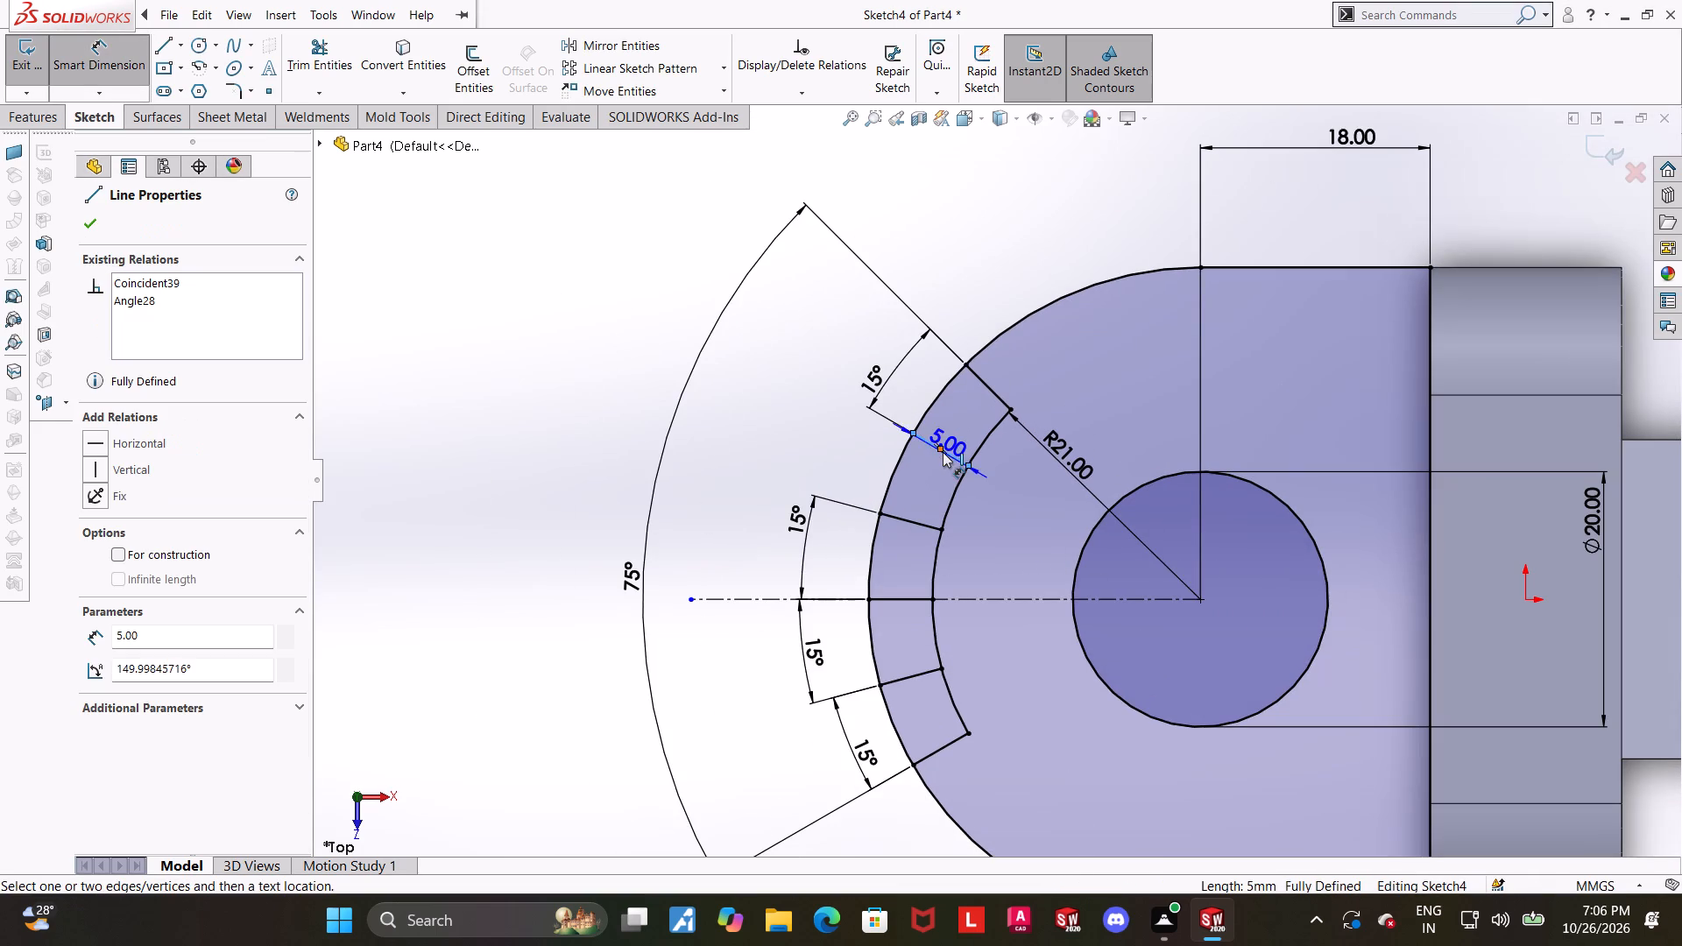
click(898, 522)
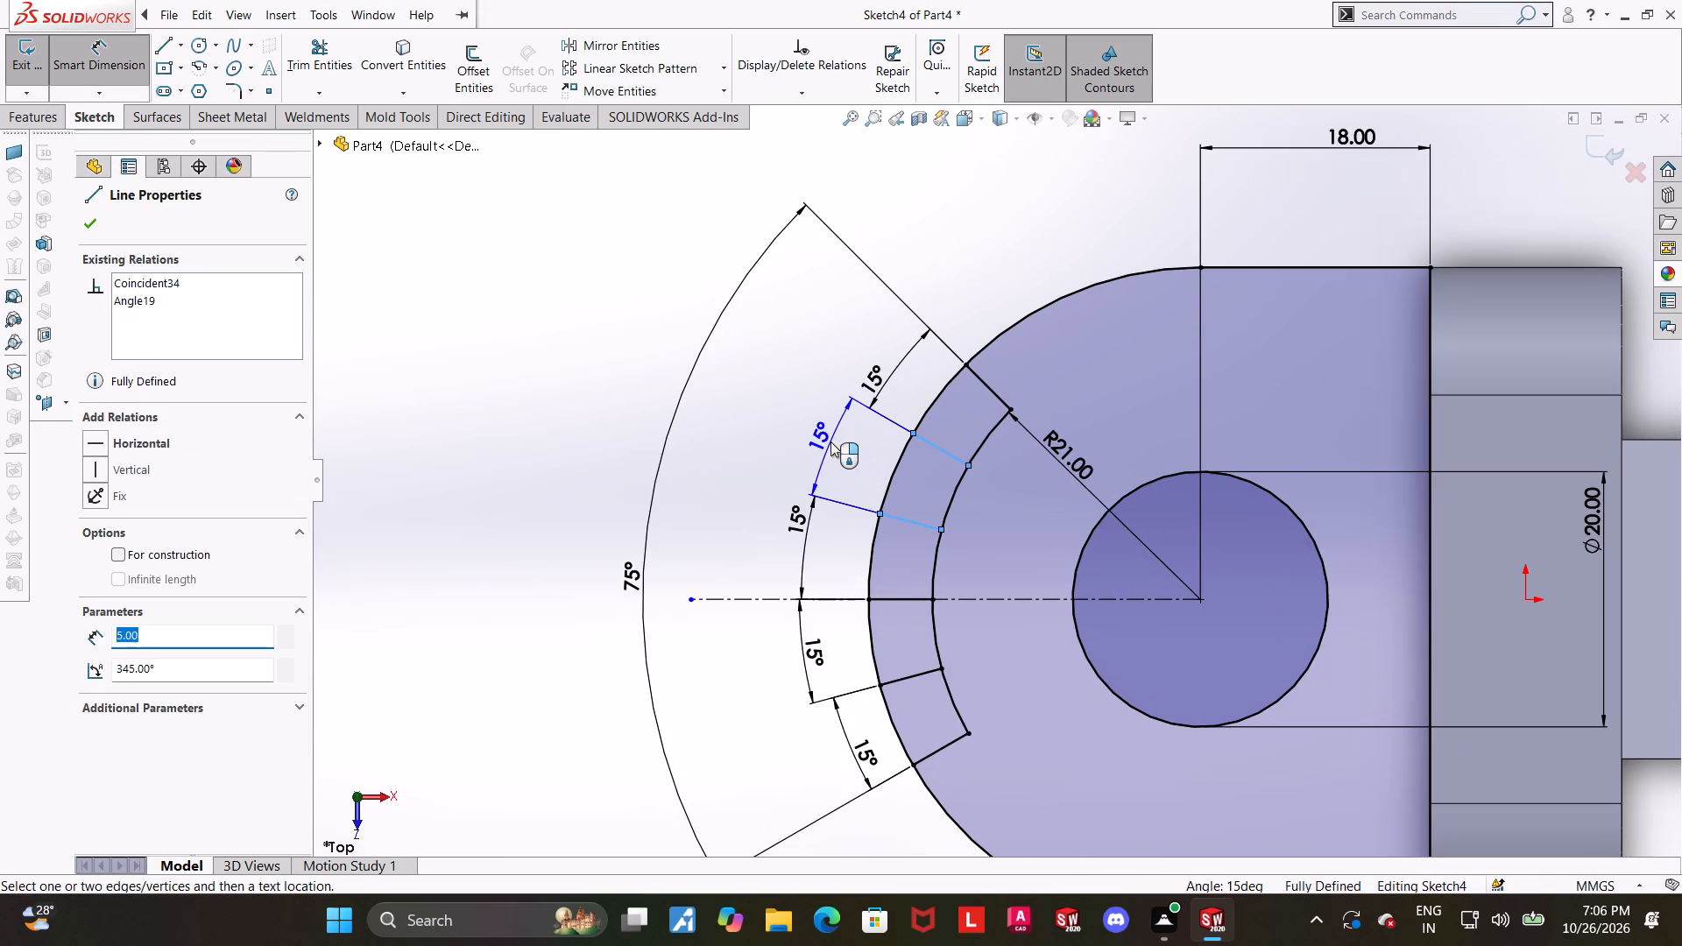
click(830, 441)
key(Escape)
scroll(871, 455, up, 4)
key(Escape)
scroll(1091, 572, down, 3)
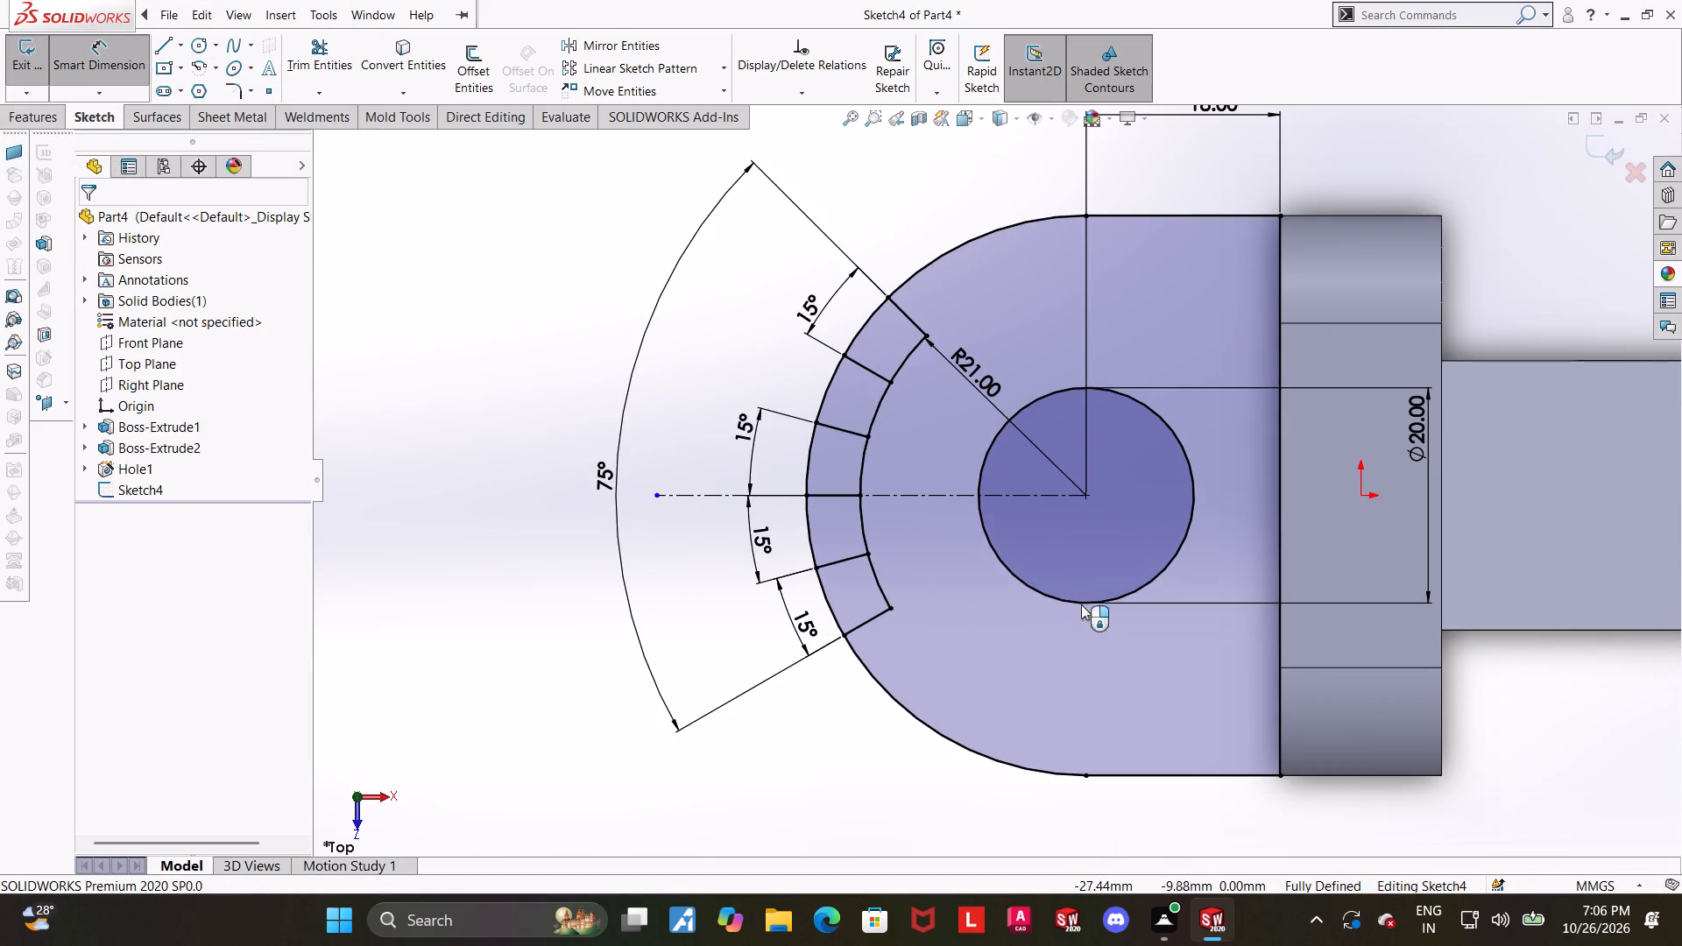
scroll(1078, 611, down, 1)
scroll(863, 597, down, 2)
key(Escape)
Trim the lug's rounded outer edge across the first, third and fifth 15° segments of the band, keeping the trimmed pieces as construction geometry.
click(310, 50)
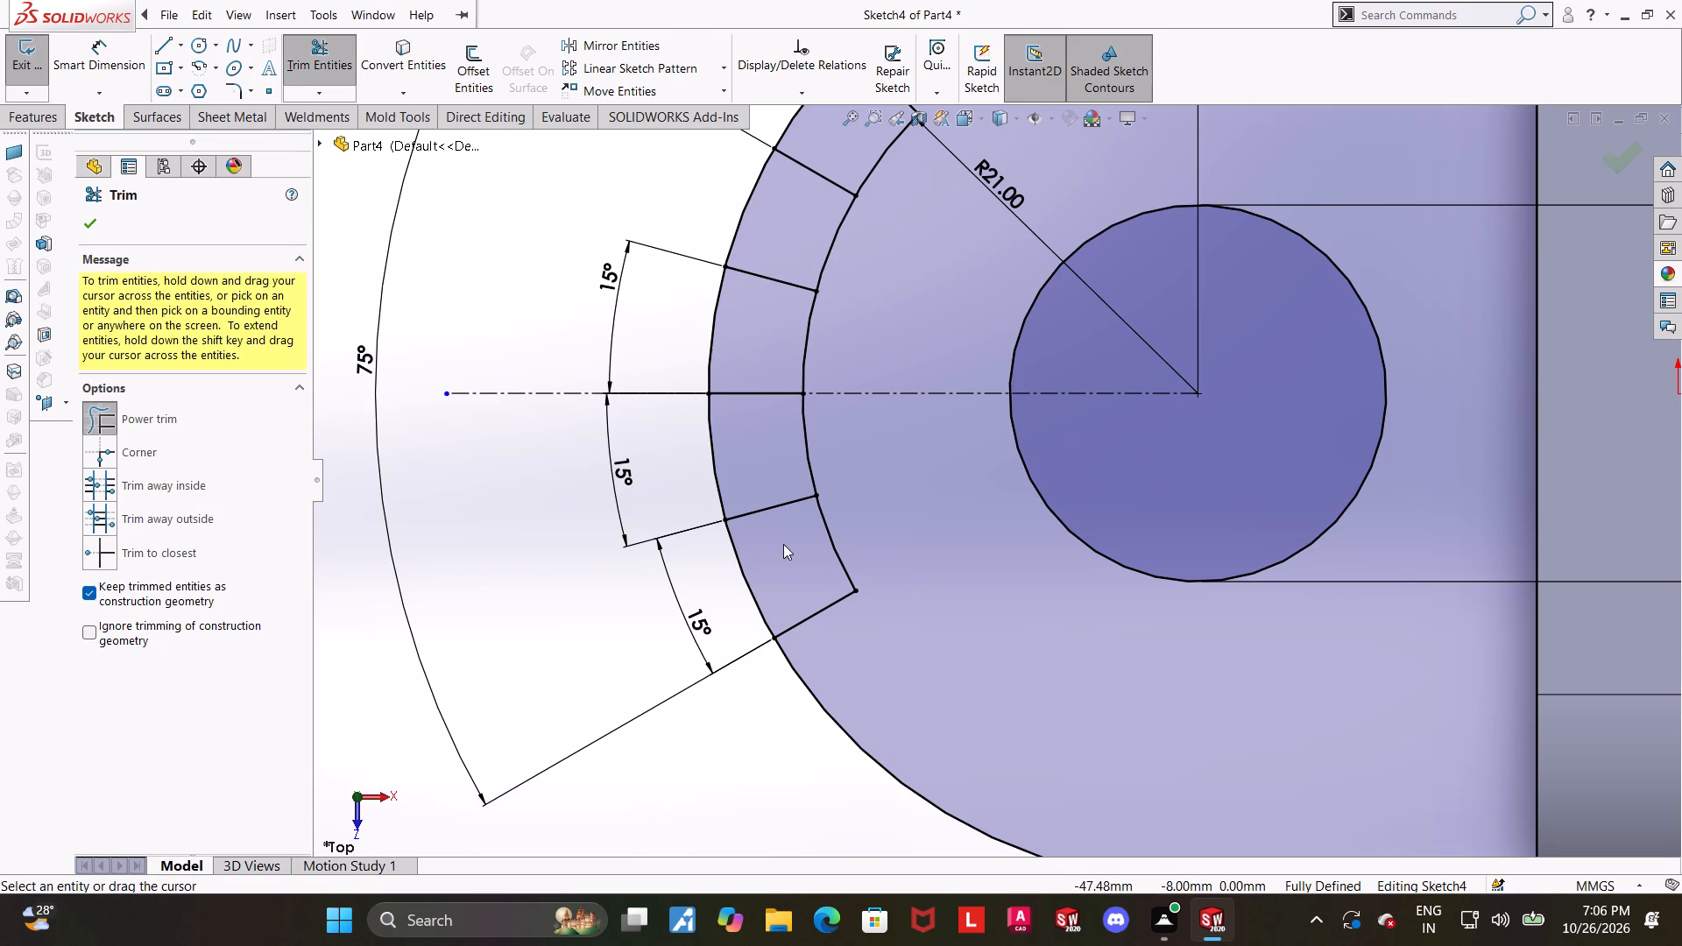
drag(783, 546, 690, 581)
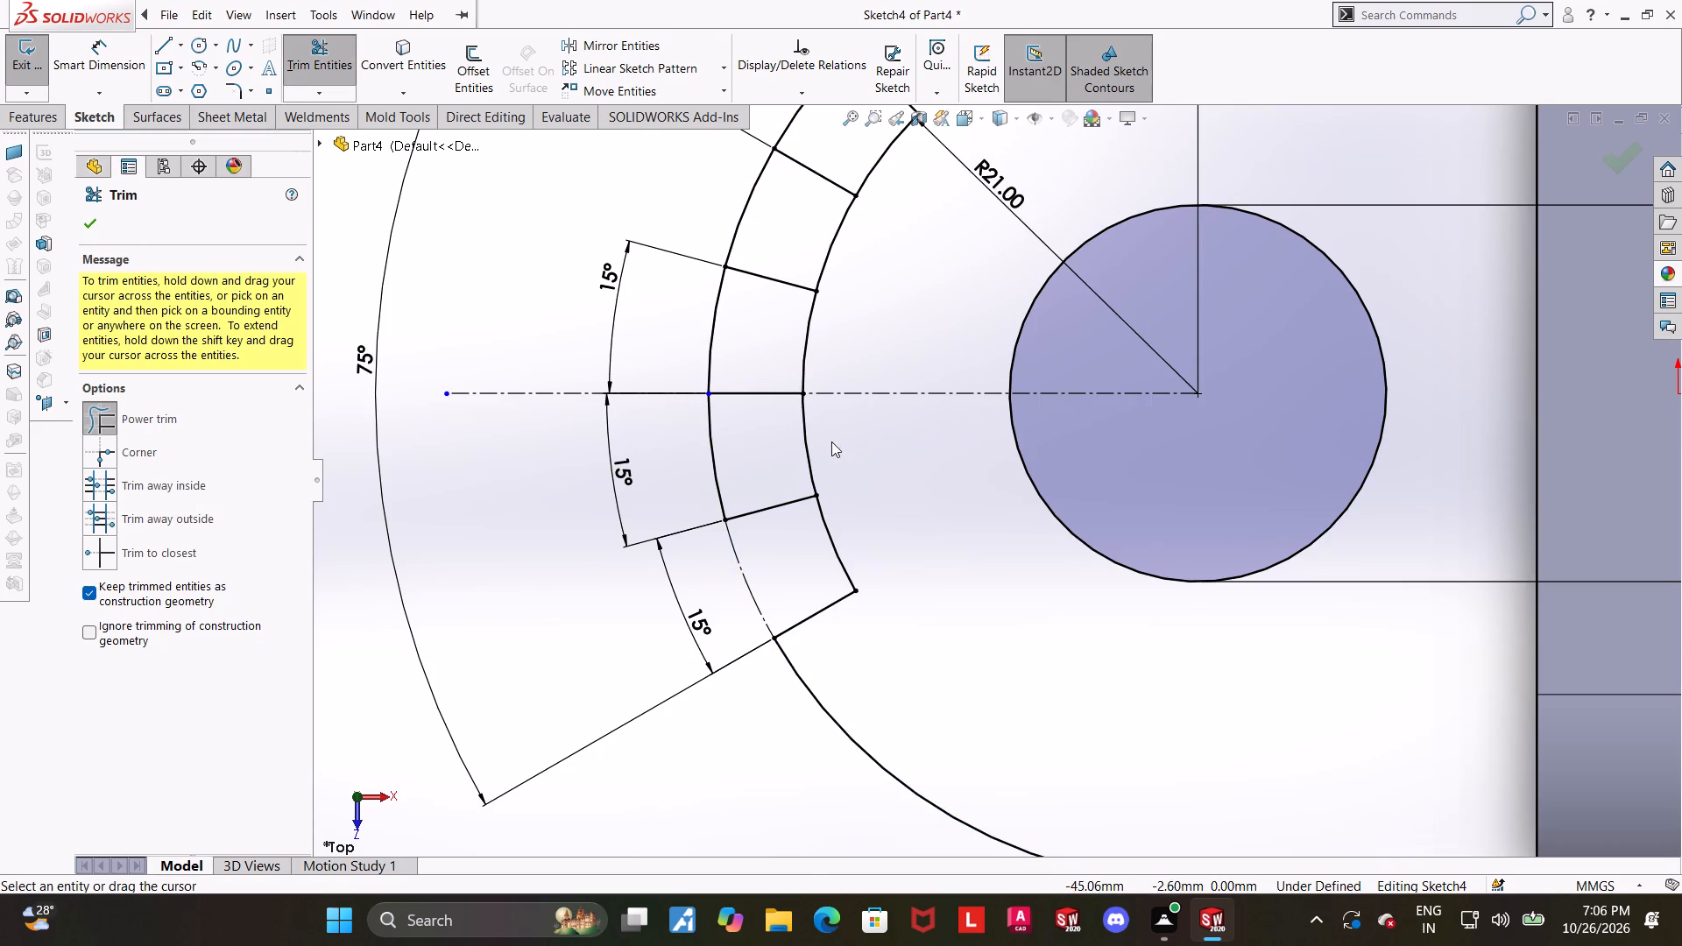
scroll(833, 441, up, 3)
scroll(864, 396, down, 3)
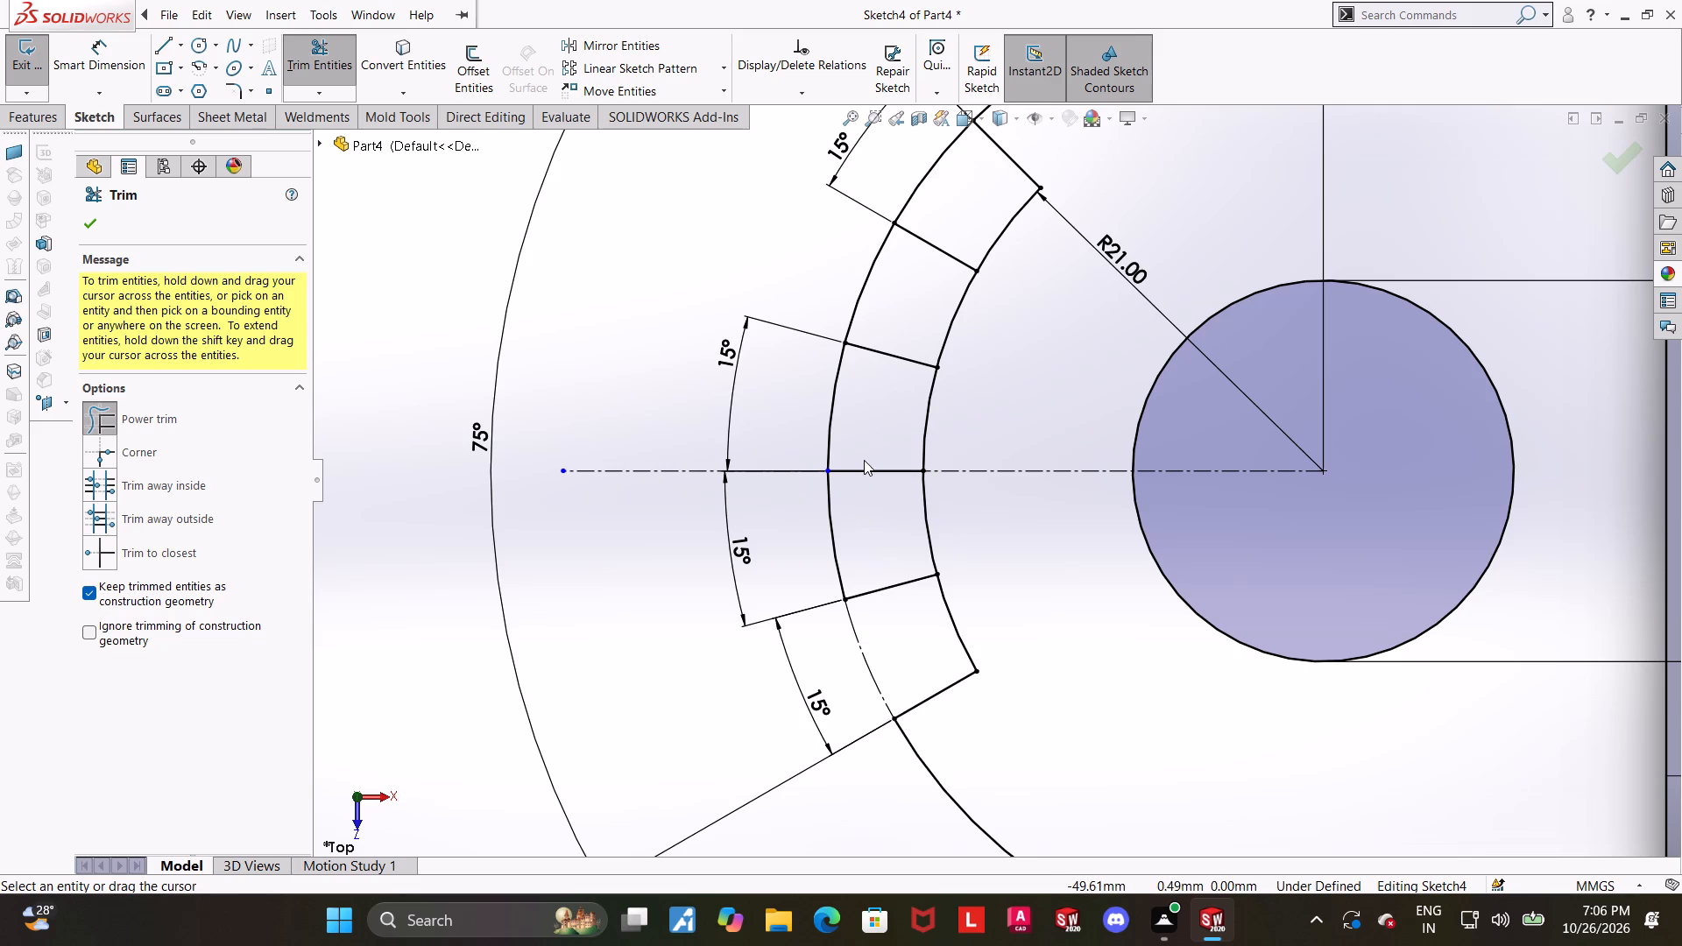
drag(852, 400, 808, 391)
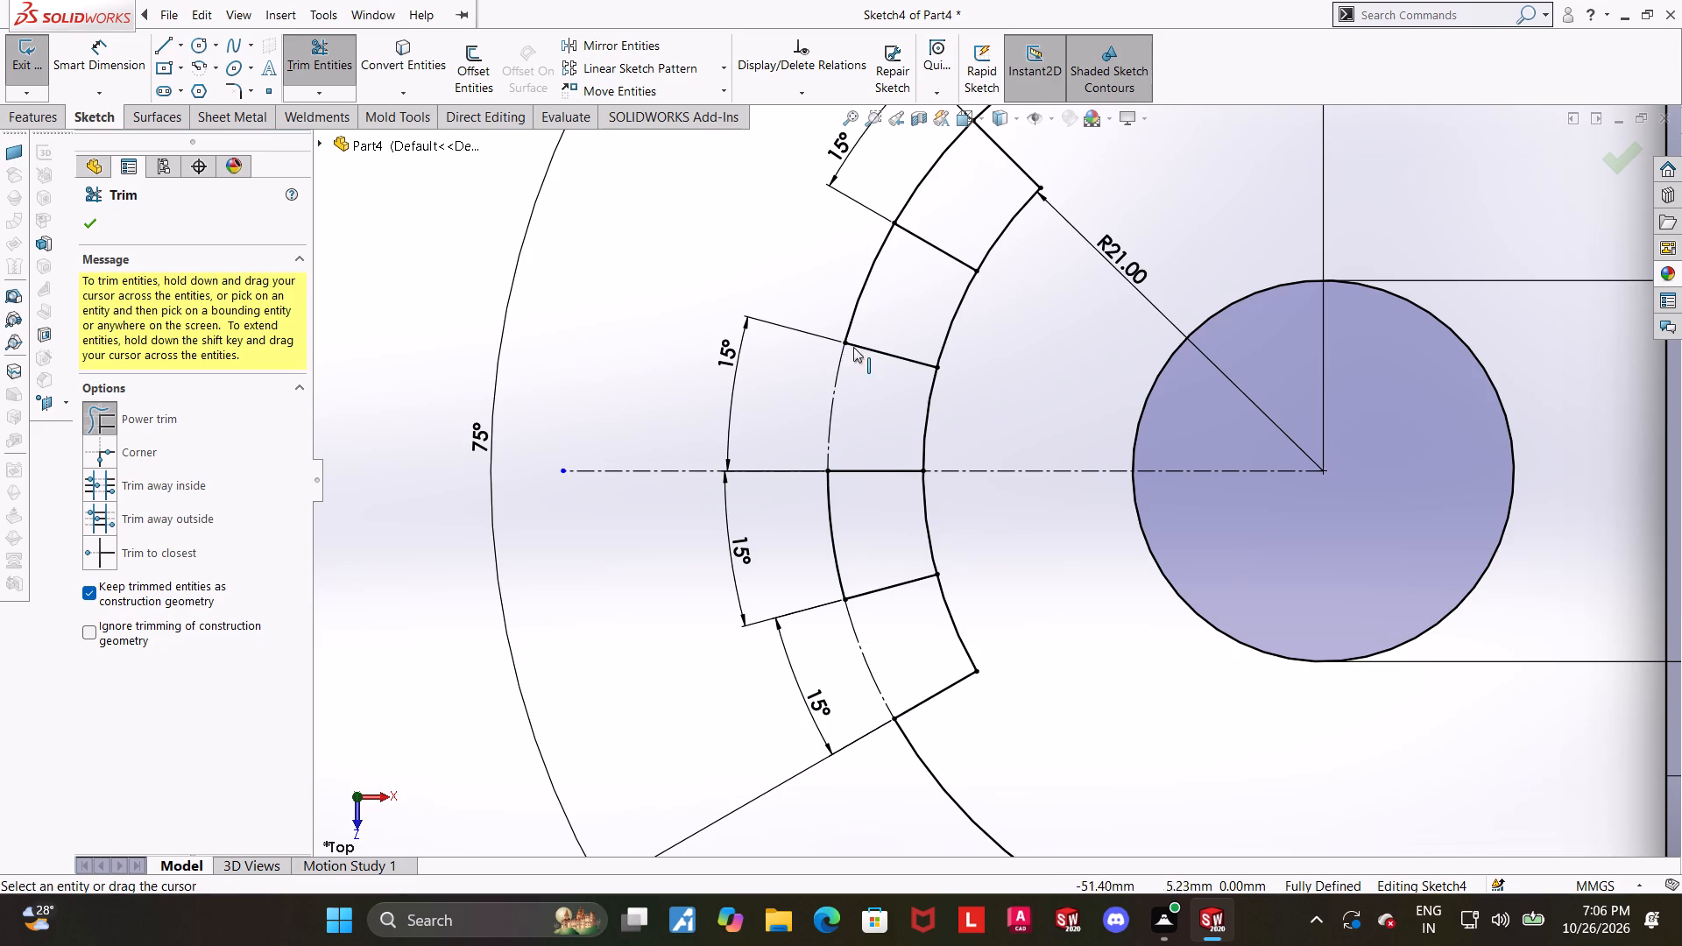
drag(943, 202, 908, 168)
Trim the R21 inner arc across the second and fourth 15° segments so the two remaining teeth join the lug profile.
scroll(950, 248, up, 2)
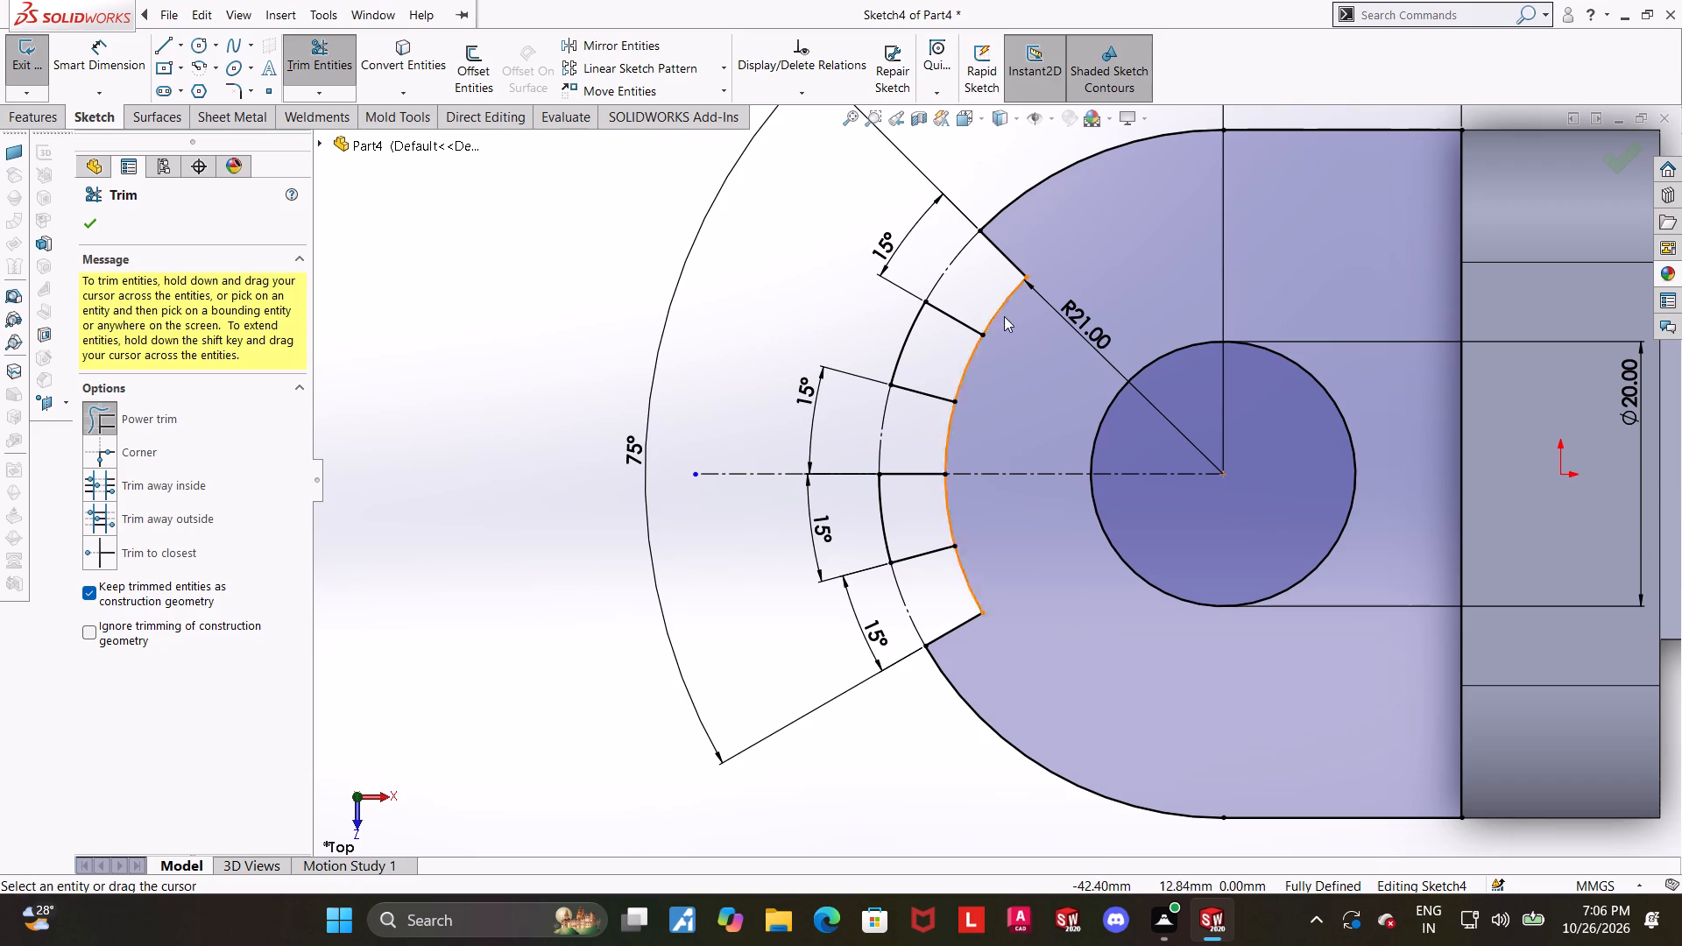
drag(991, 513, 924, 510)
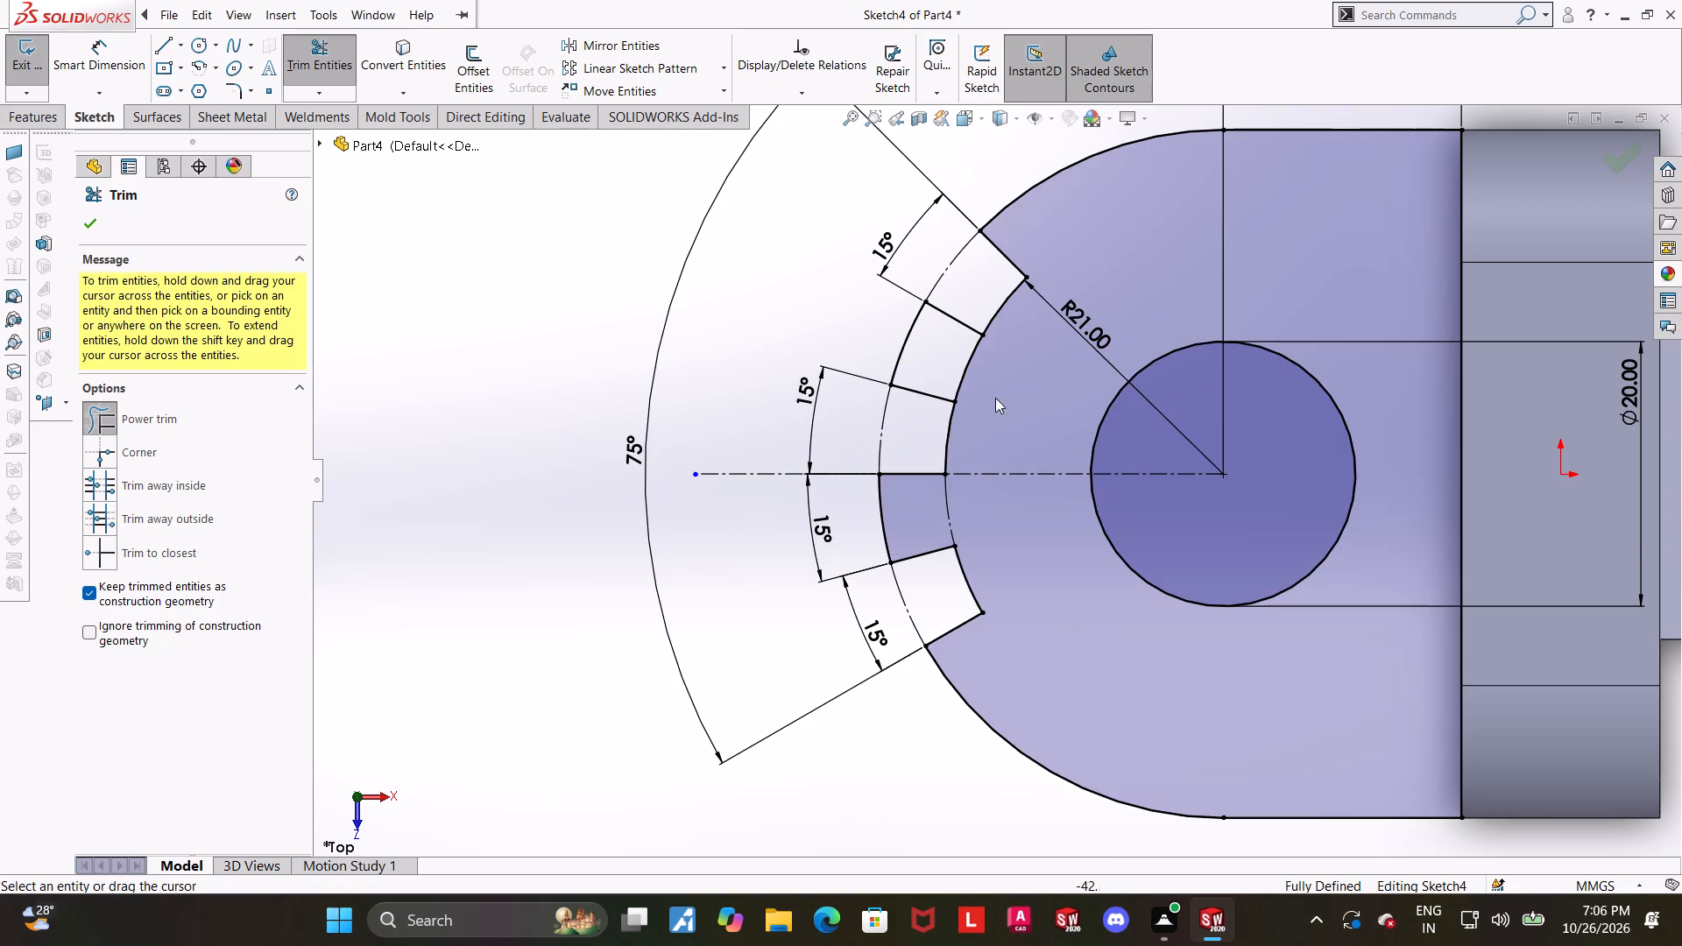
drag(1000, 369, 954, 357)
scroll(990, 441, up, 1)
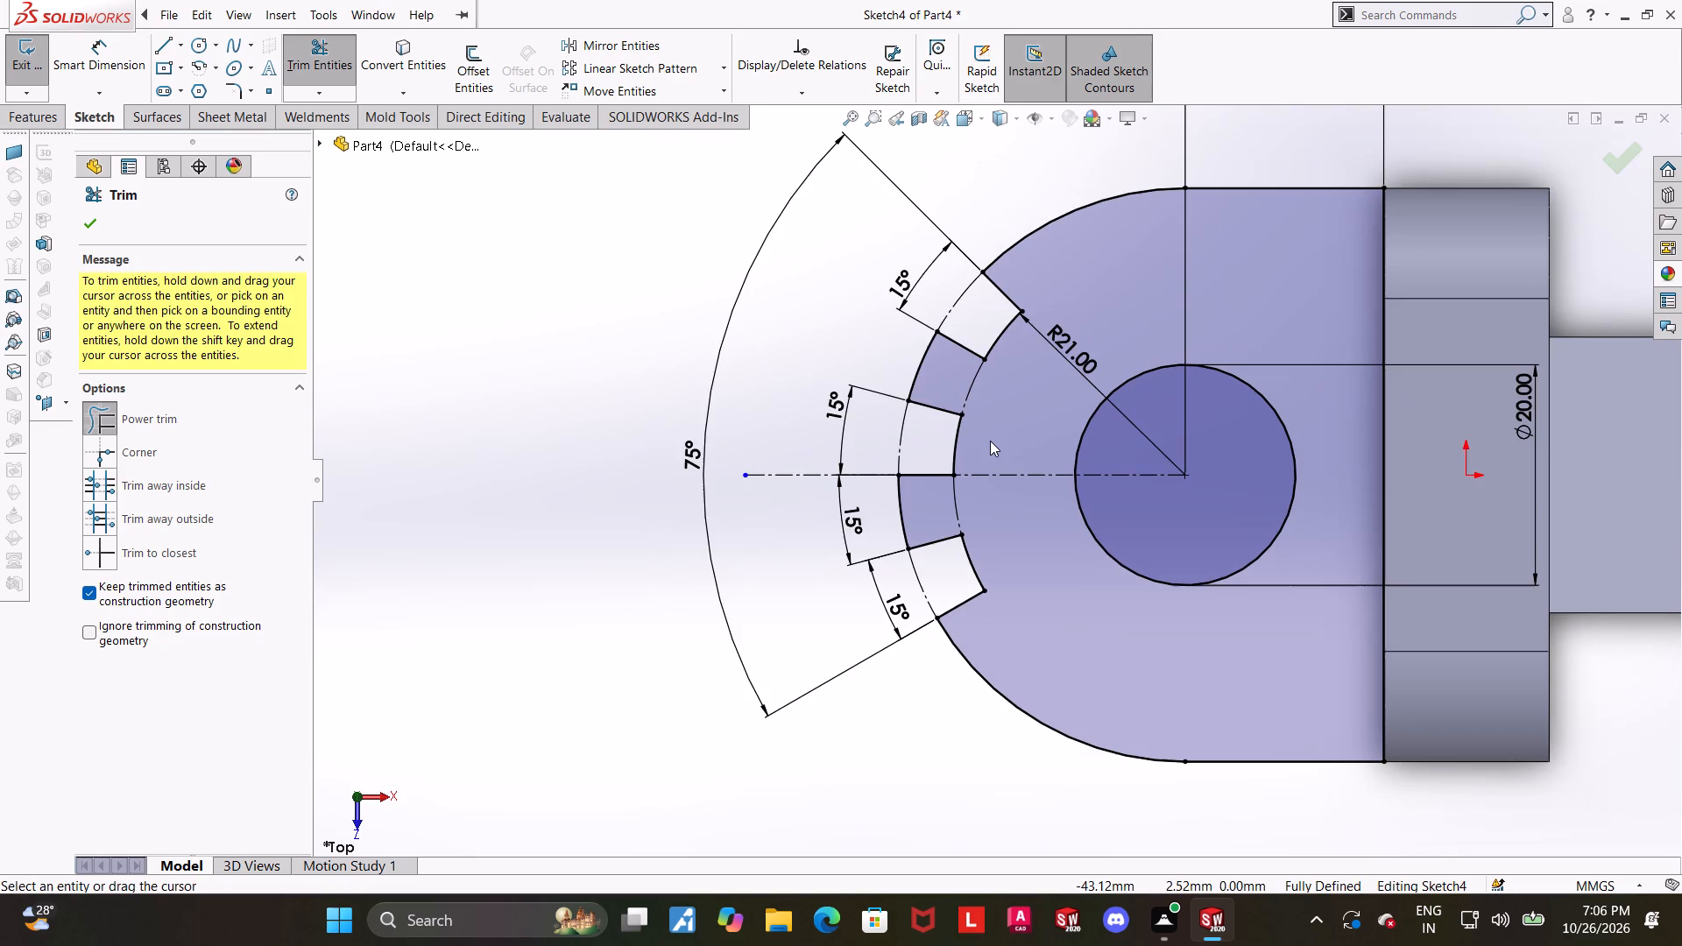
scroll(990, 441, up, 2)
scroll(1225, 578, up, 2)
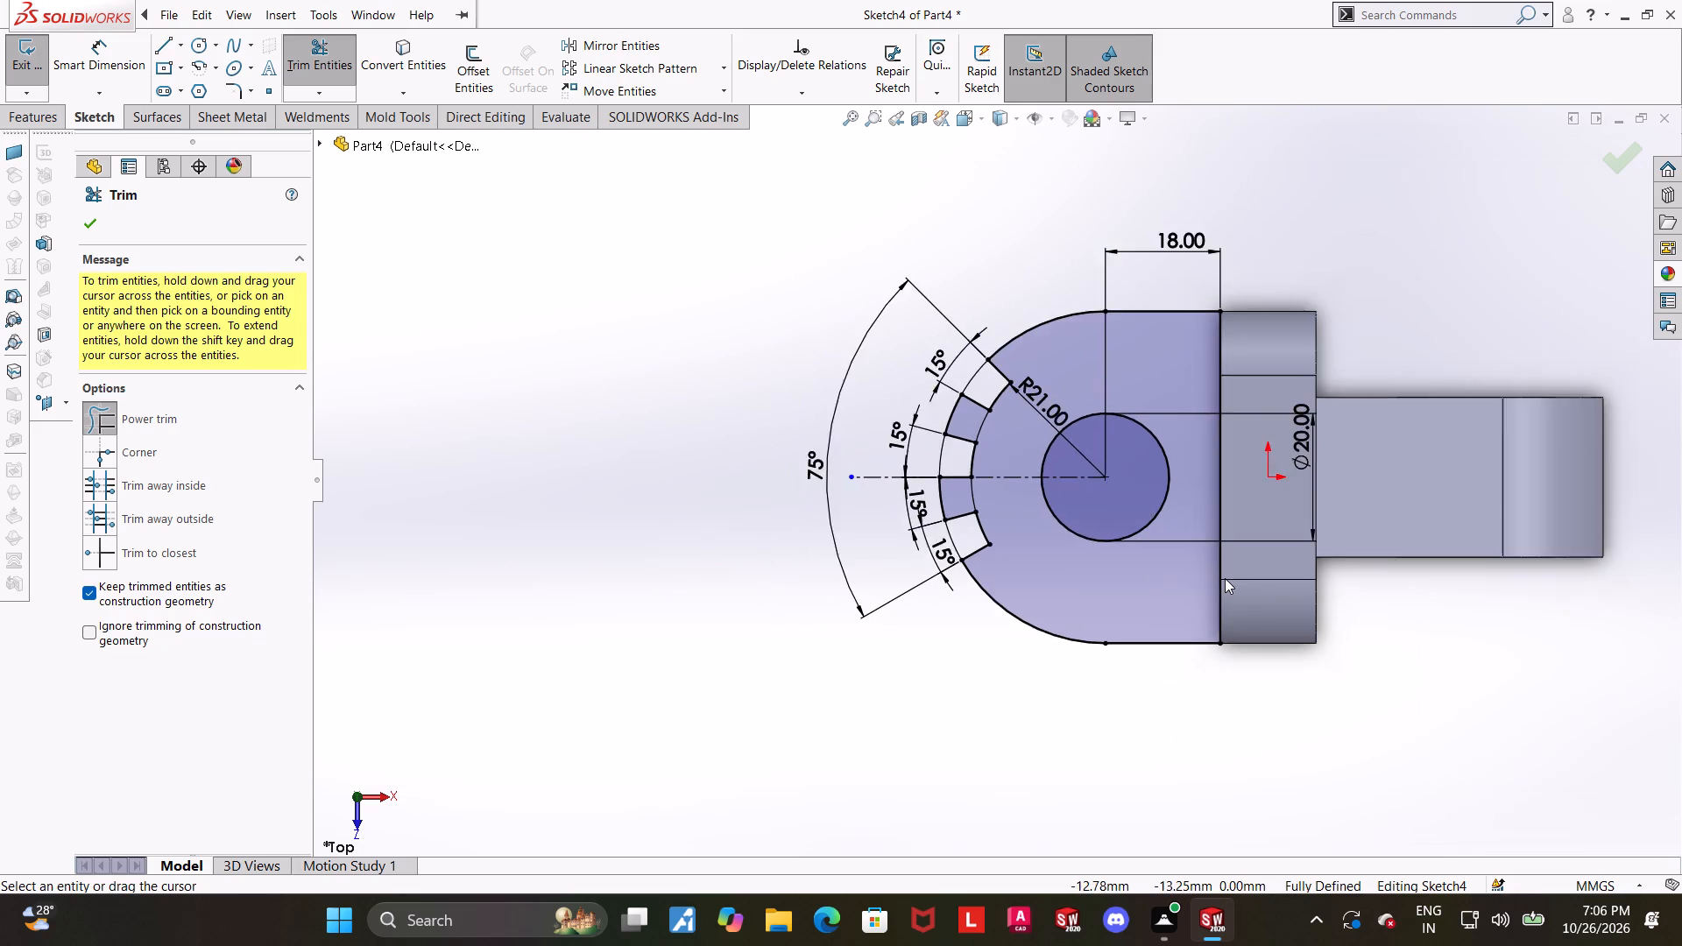
scroll(1111, 599, down, 2)
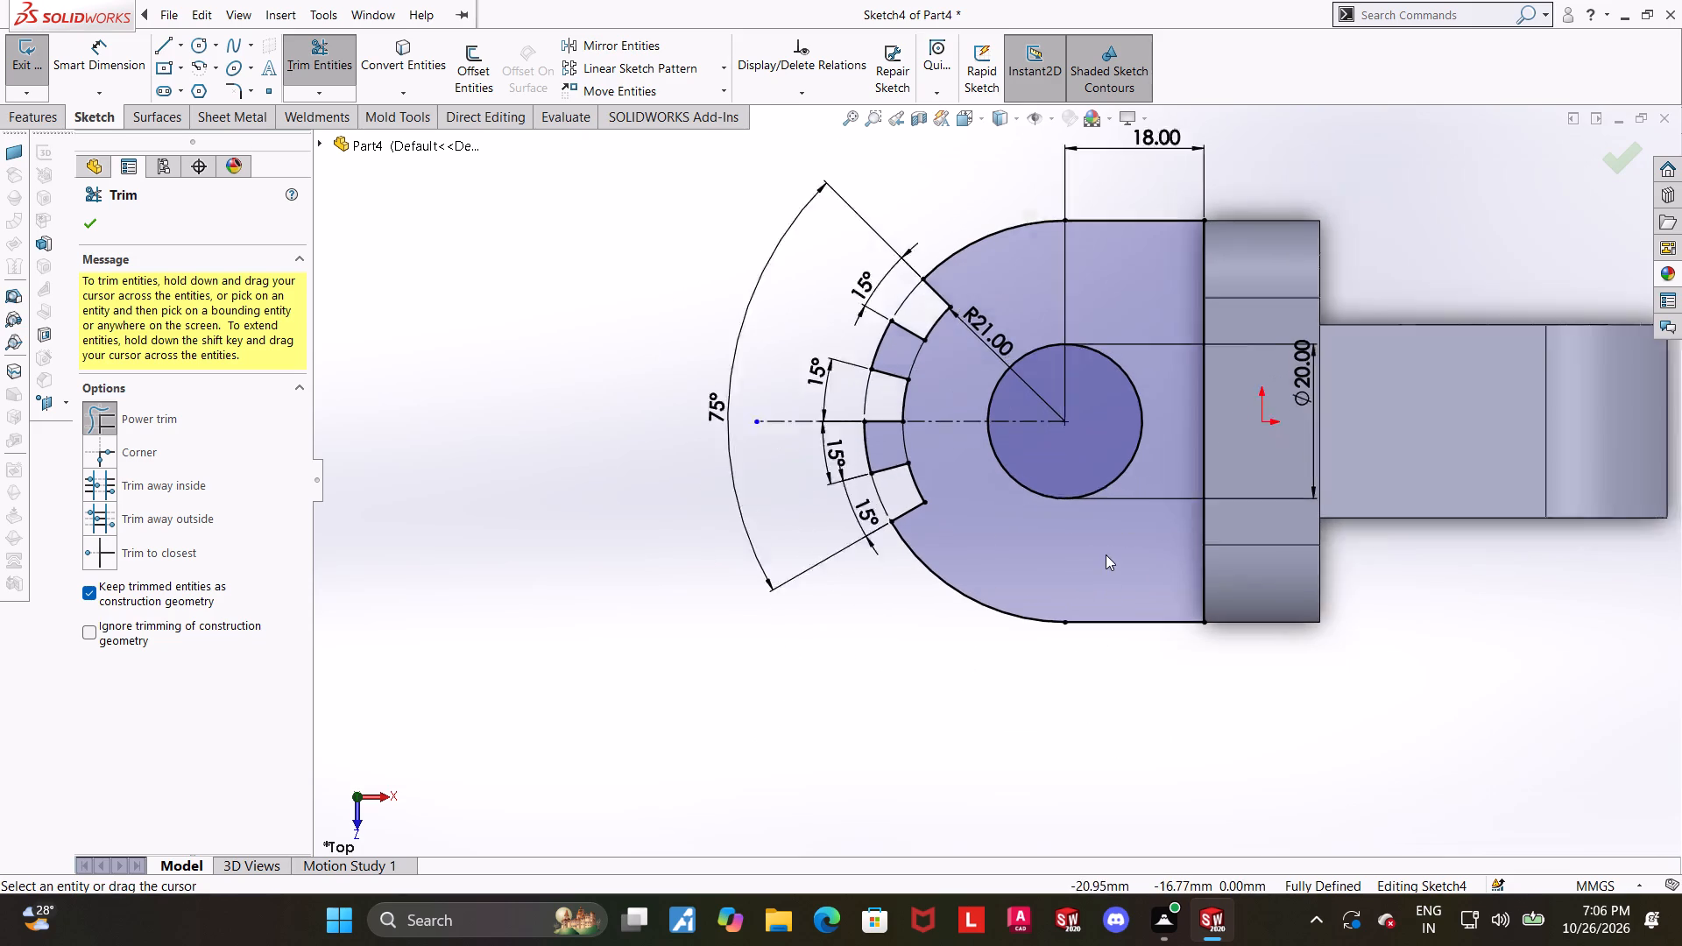
scroll(1106, 554, down, 1)
scroll(915, 493, down, 1)
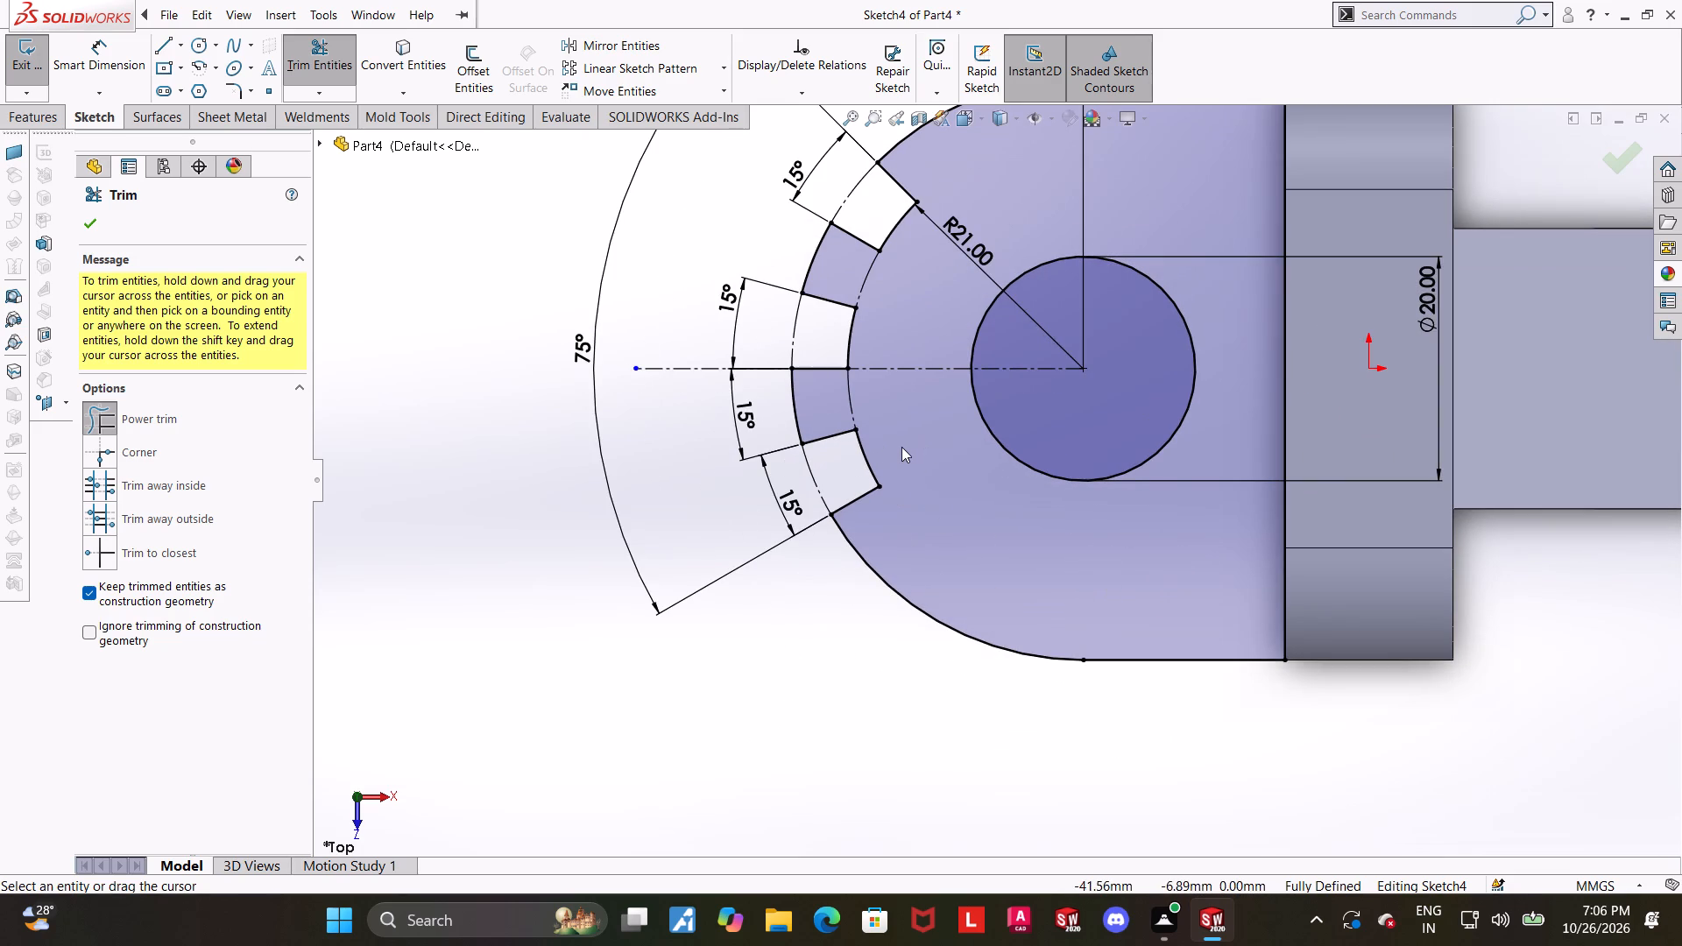
scroll(873, 447, up, 2)
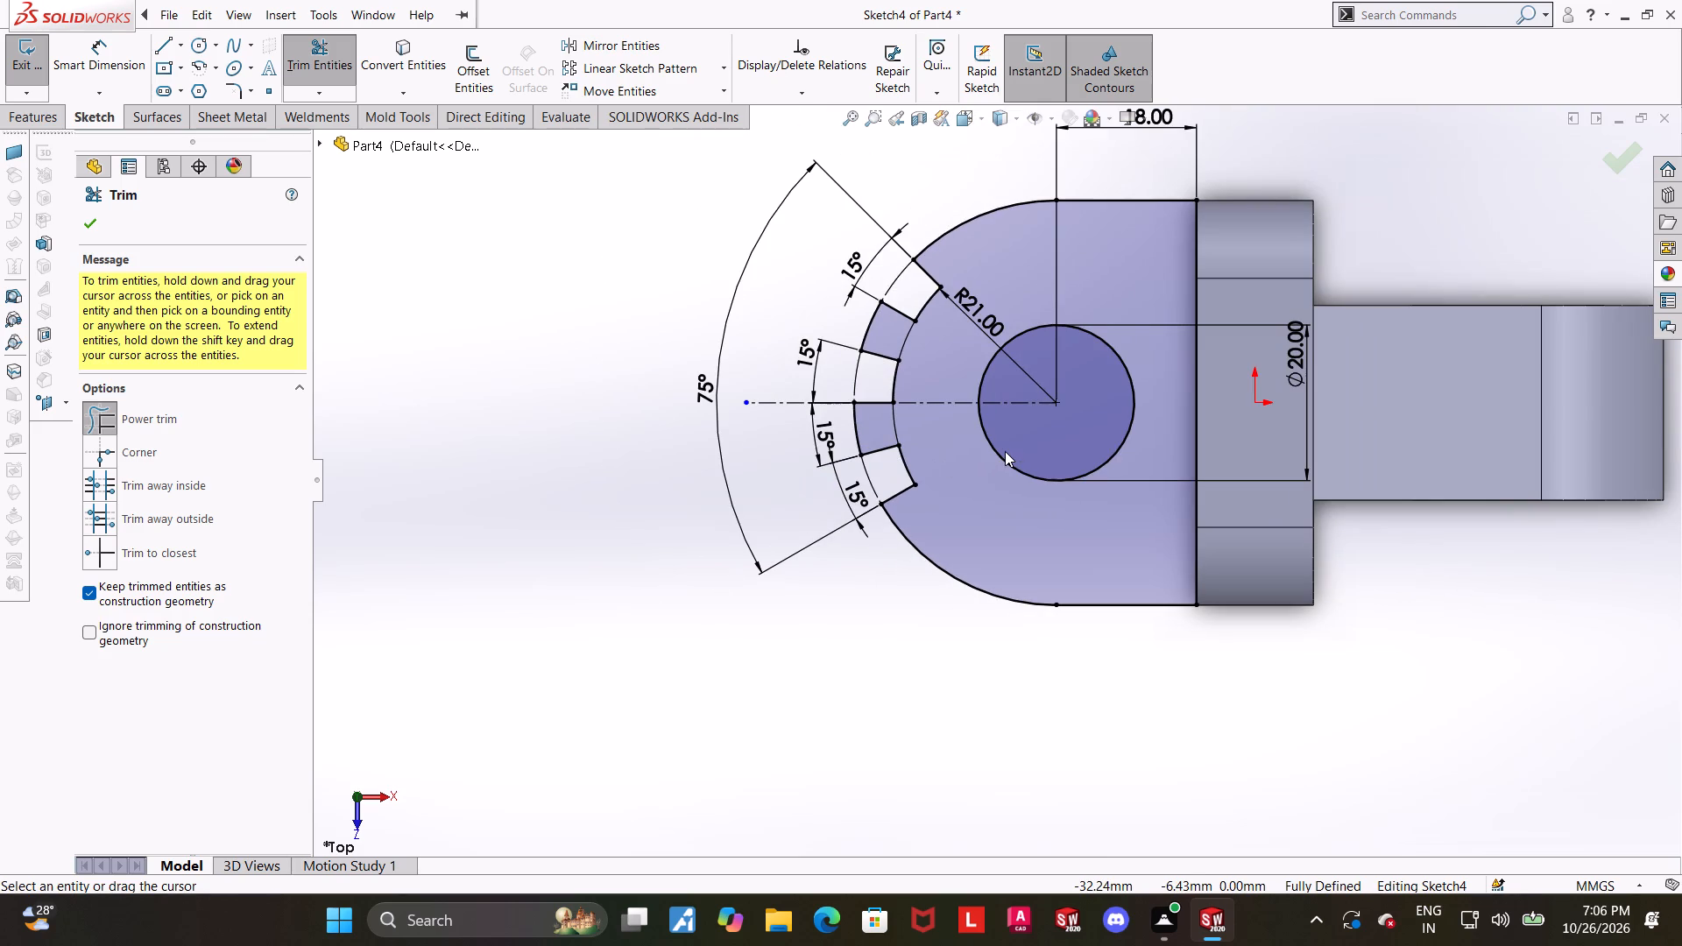
scroll(1016, 448, up, 3)
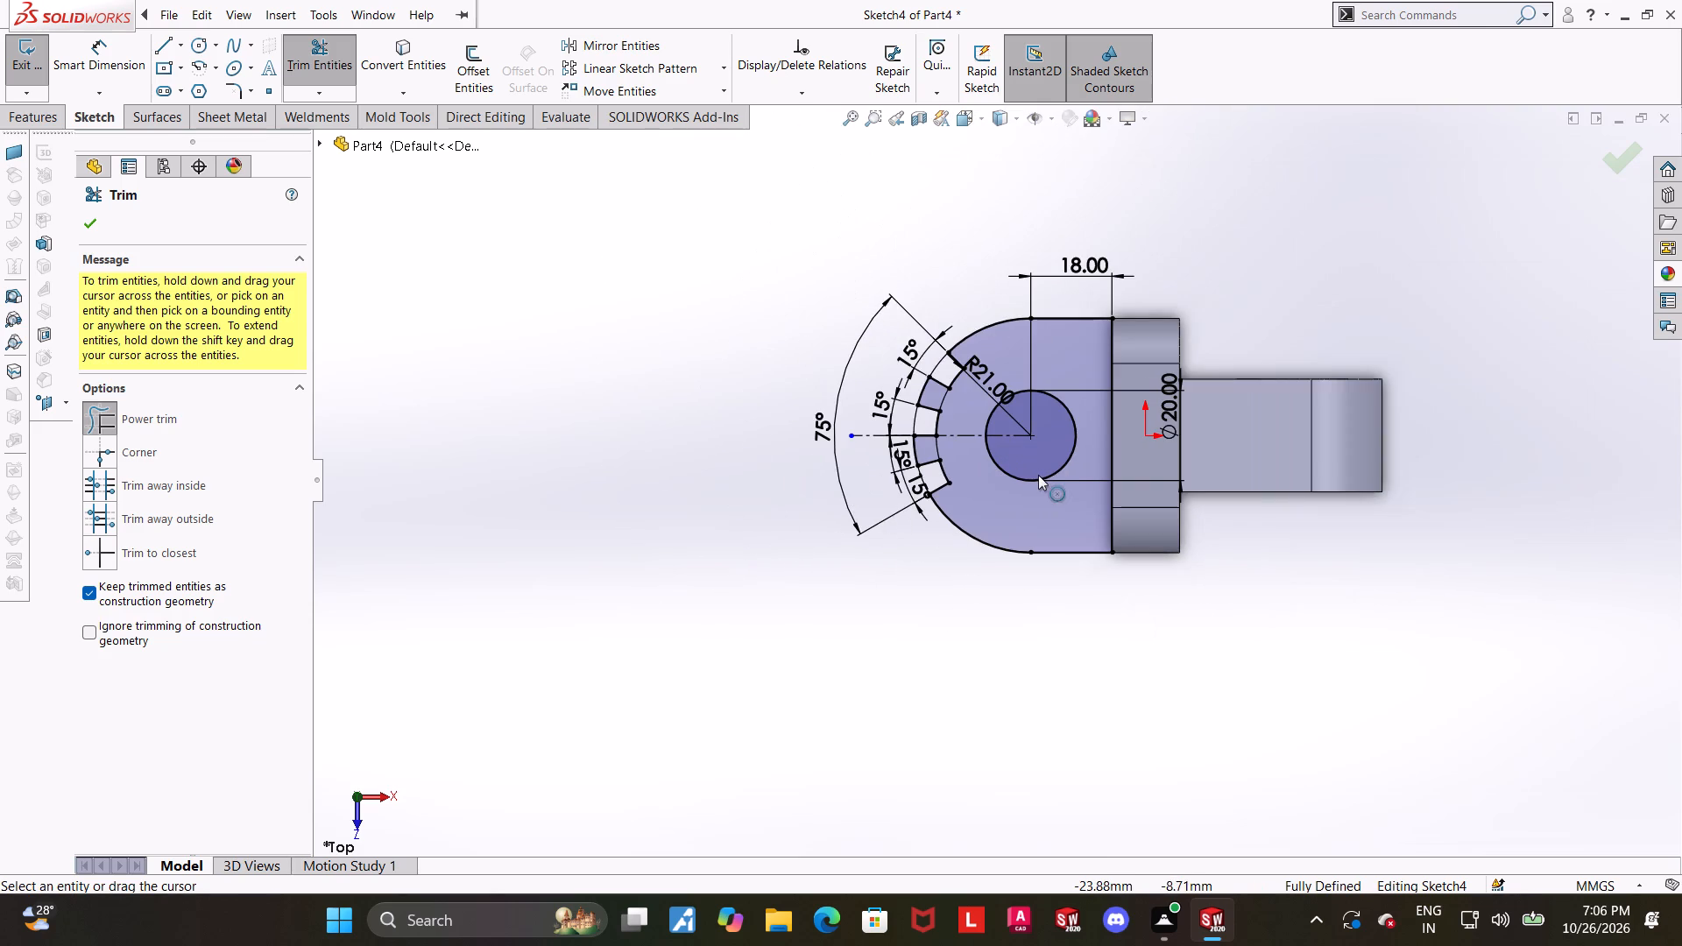
scroll(980, 437, down, 3)
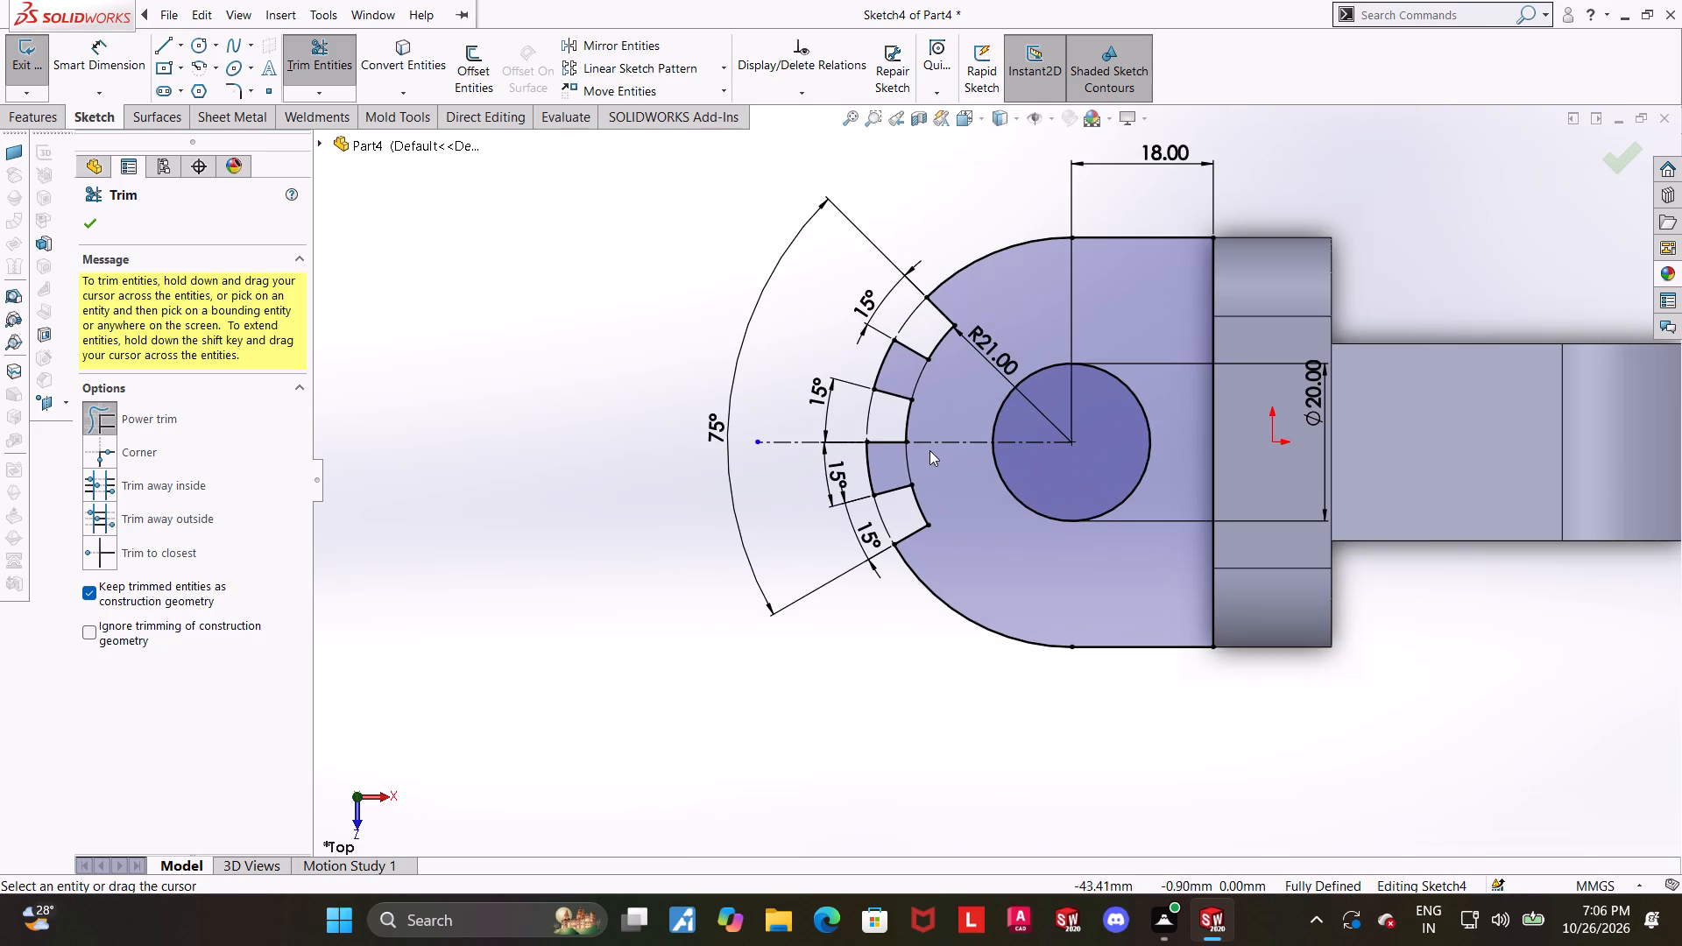
click(1616, 160)
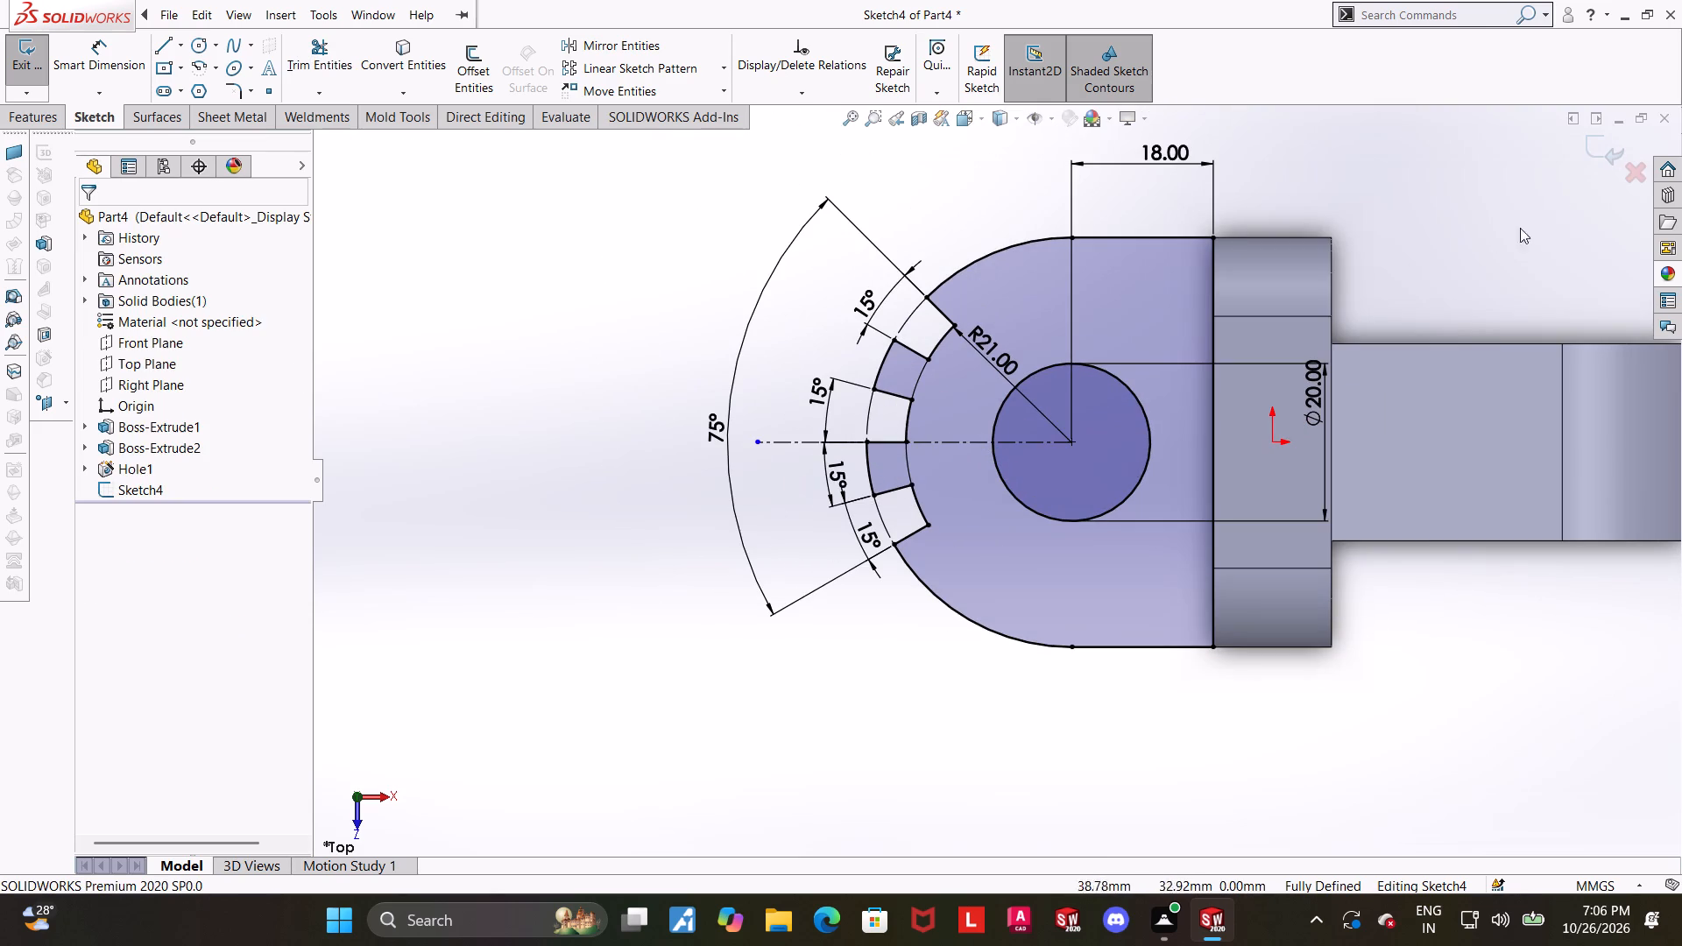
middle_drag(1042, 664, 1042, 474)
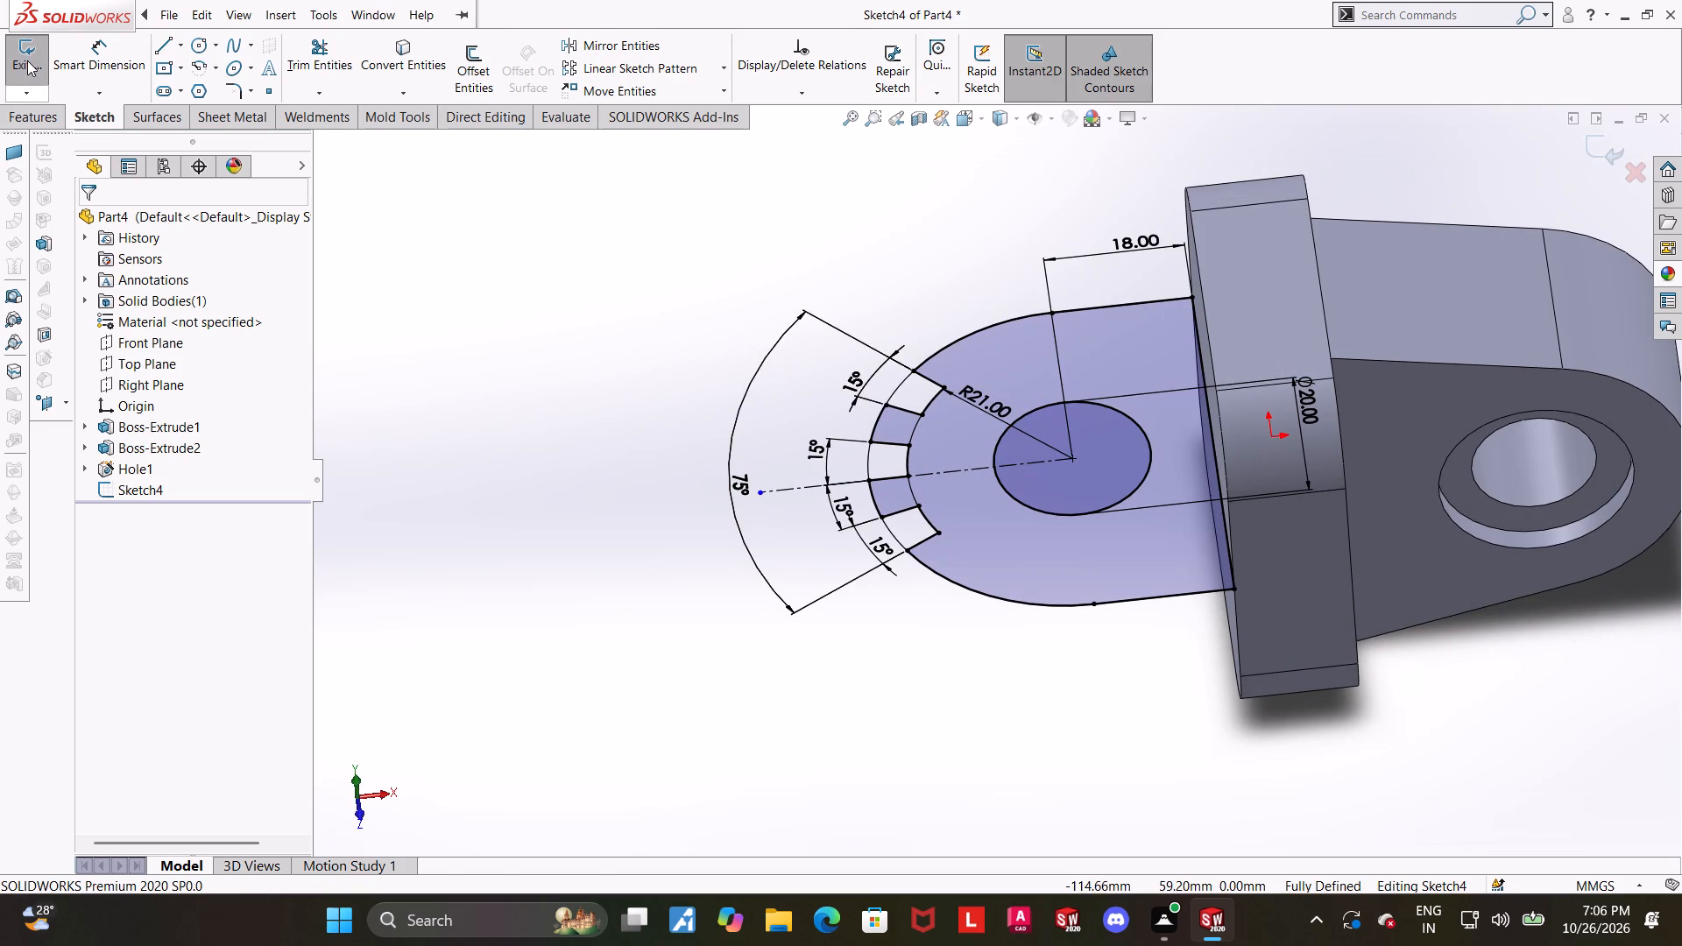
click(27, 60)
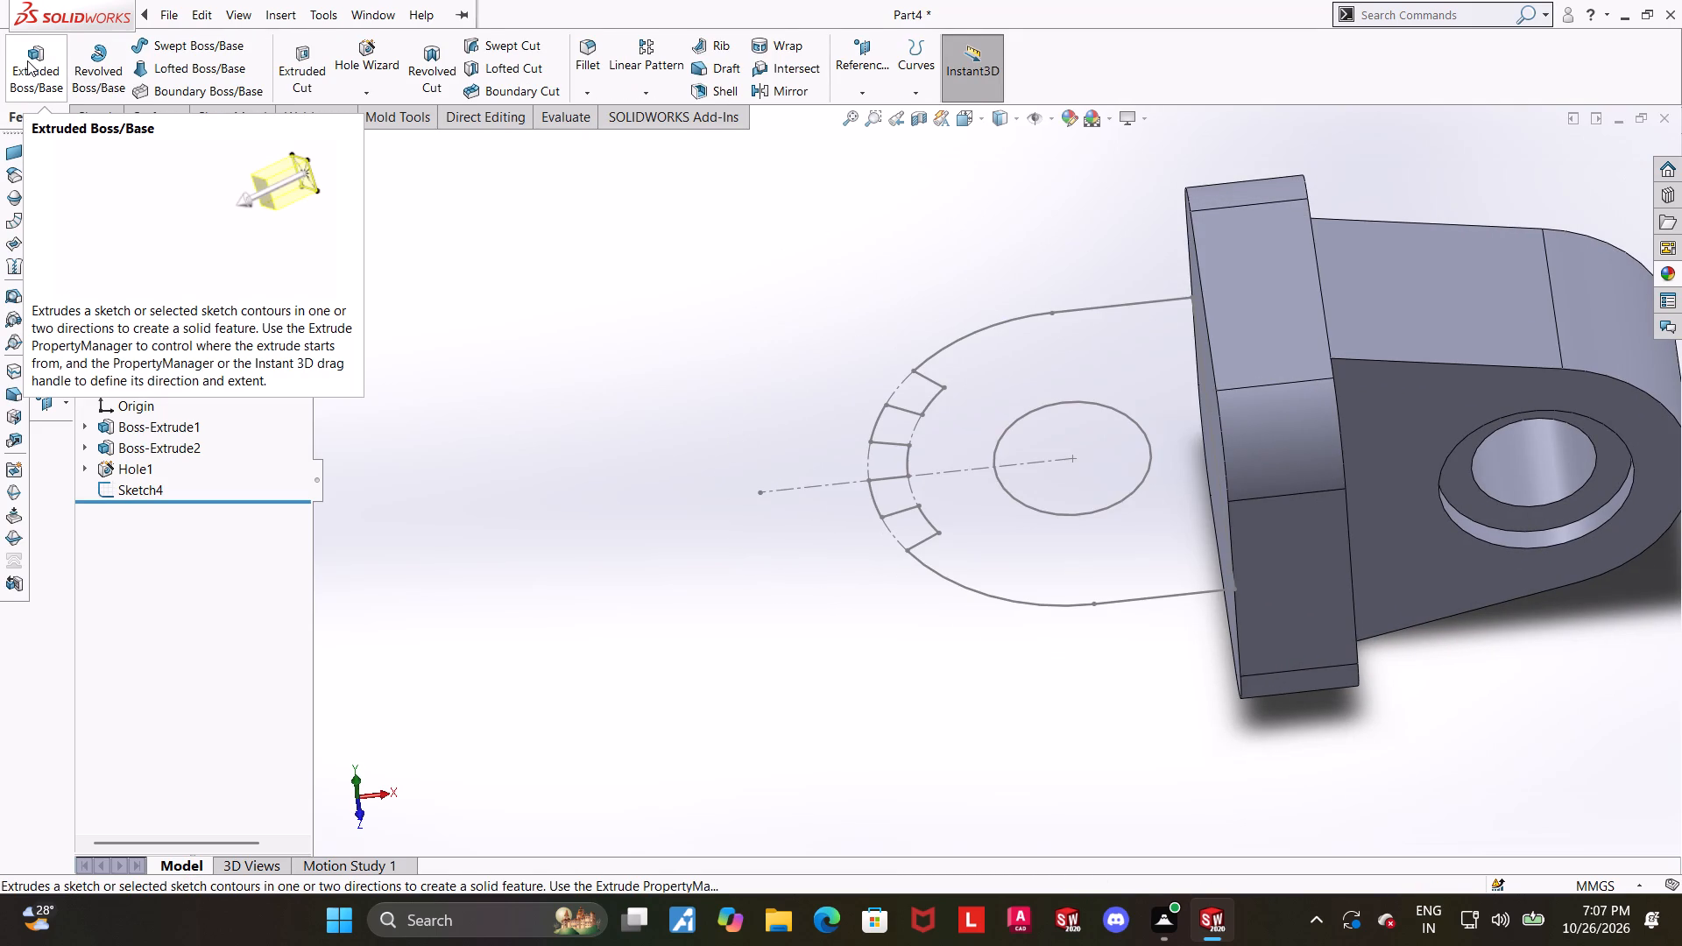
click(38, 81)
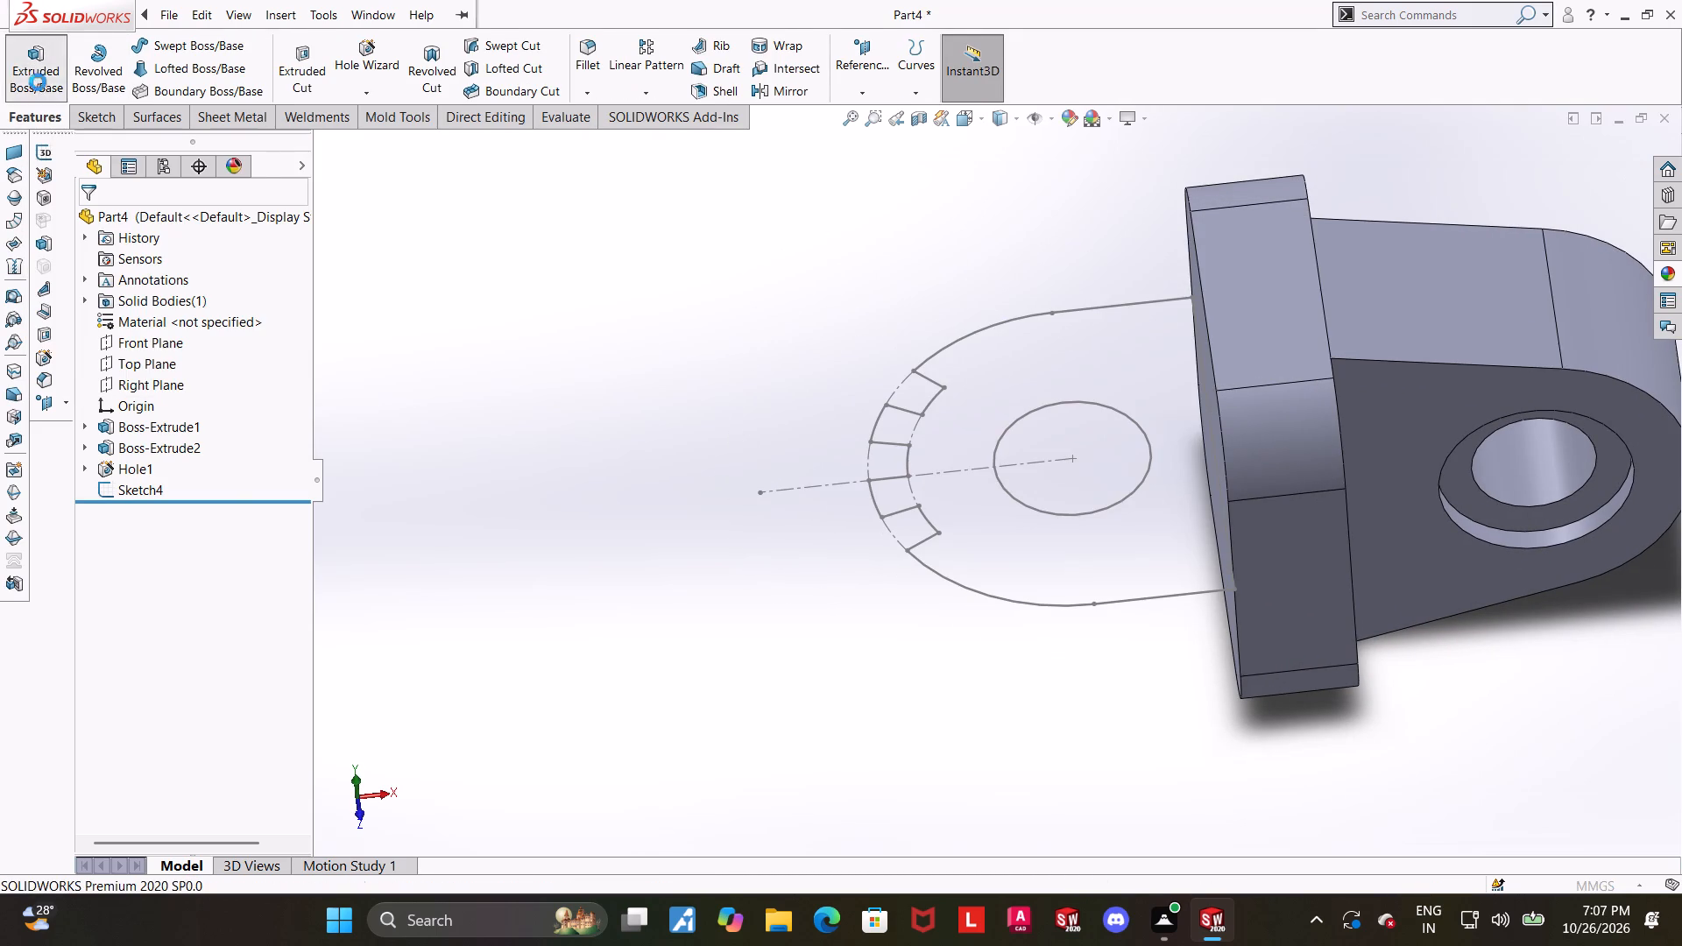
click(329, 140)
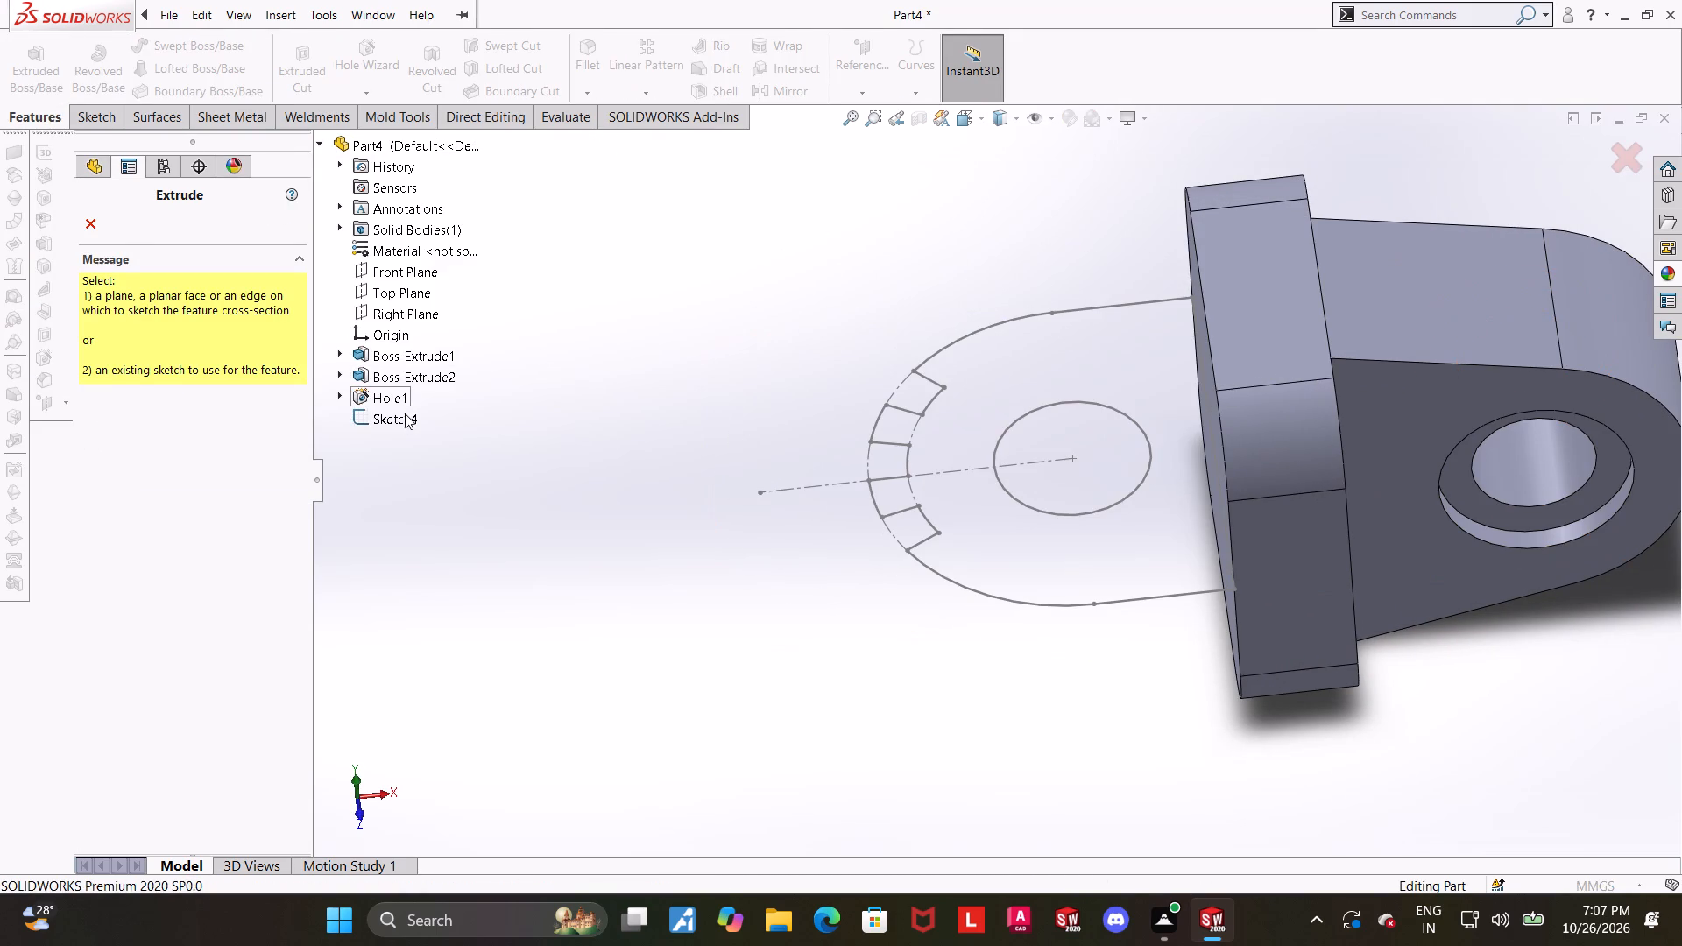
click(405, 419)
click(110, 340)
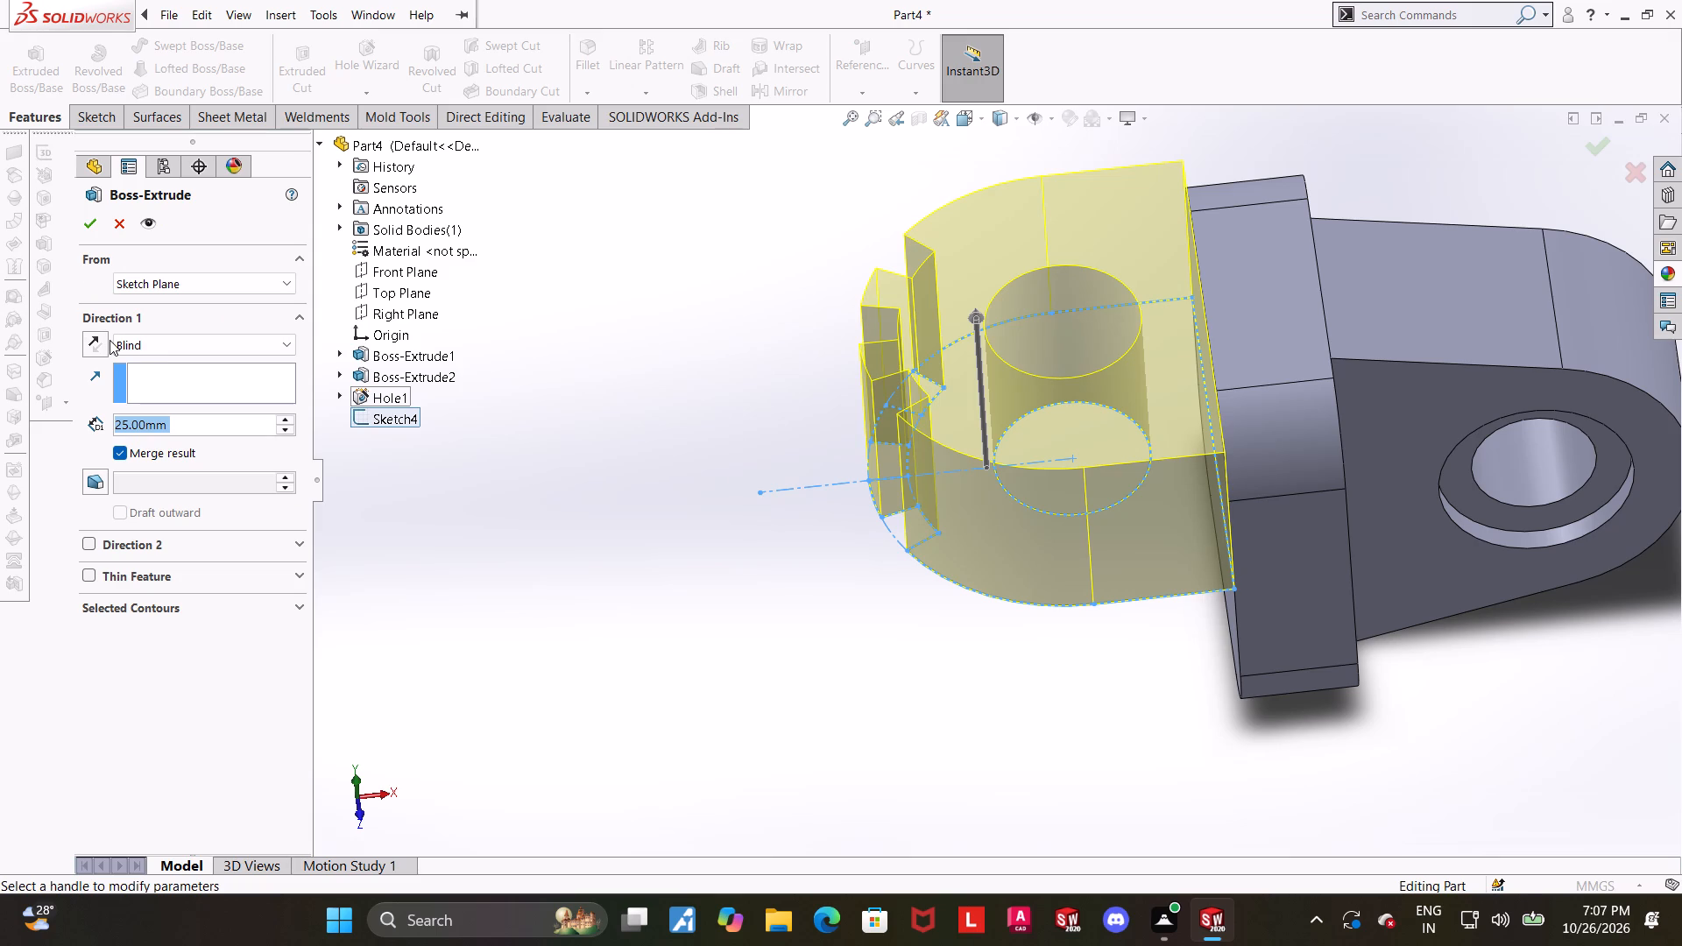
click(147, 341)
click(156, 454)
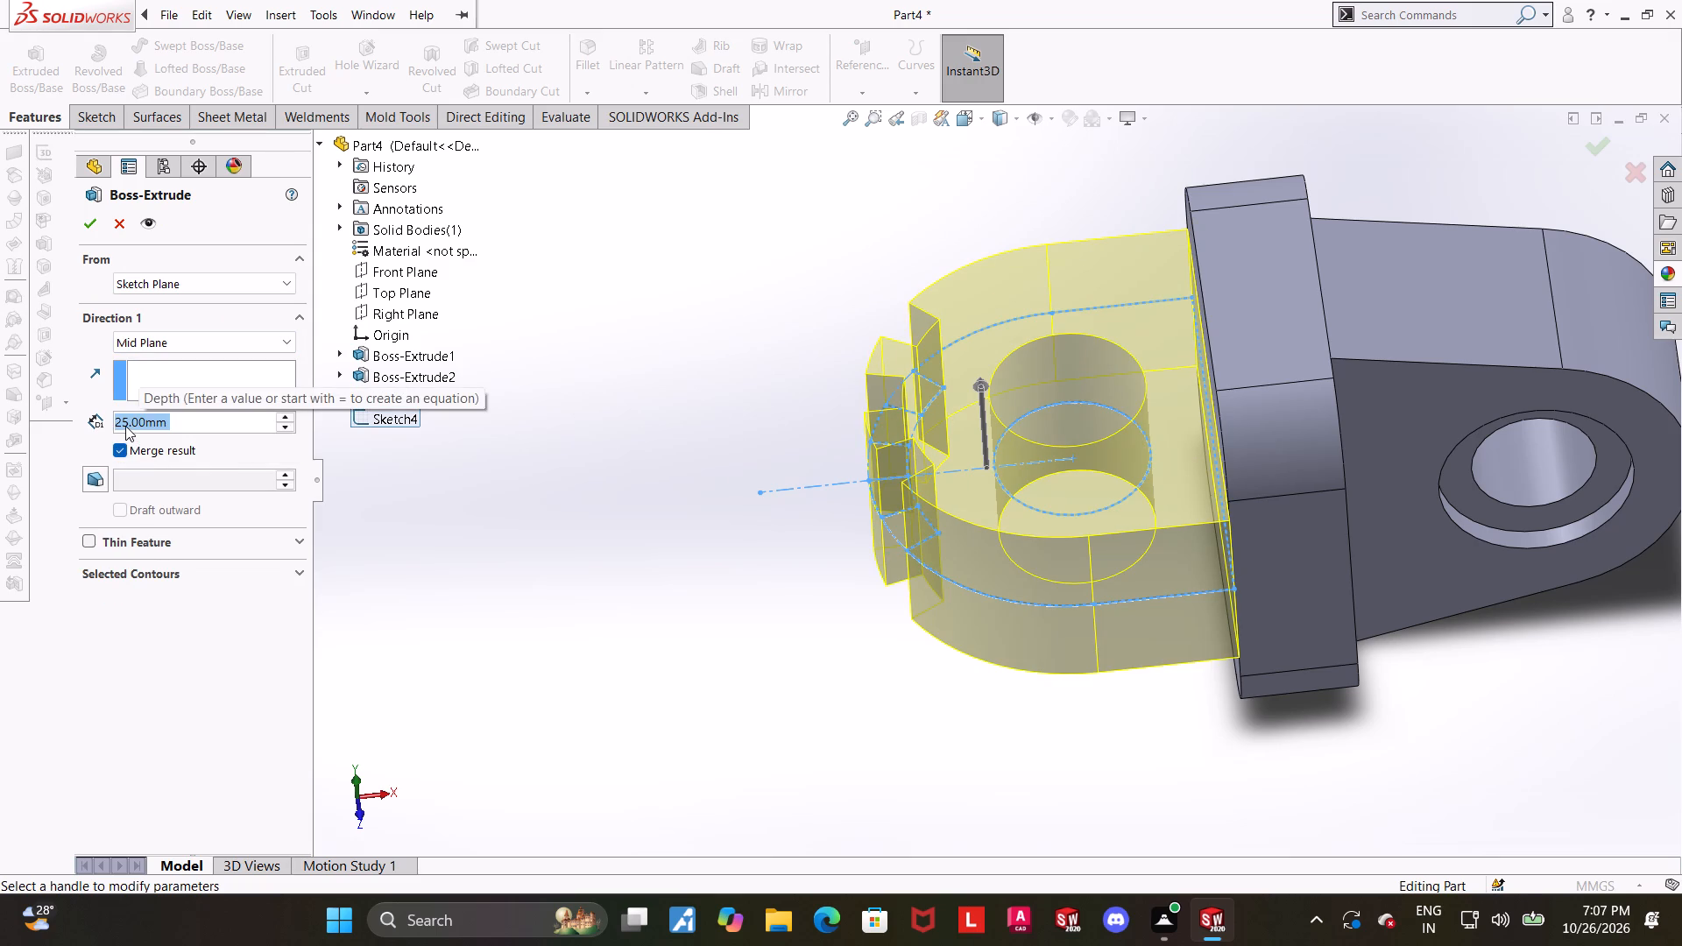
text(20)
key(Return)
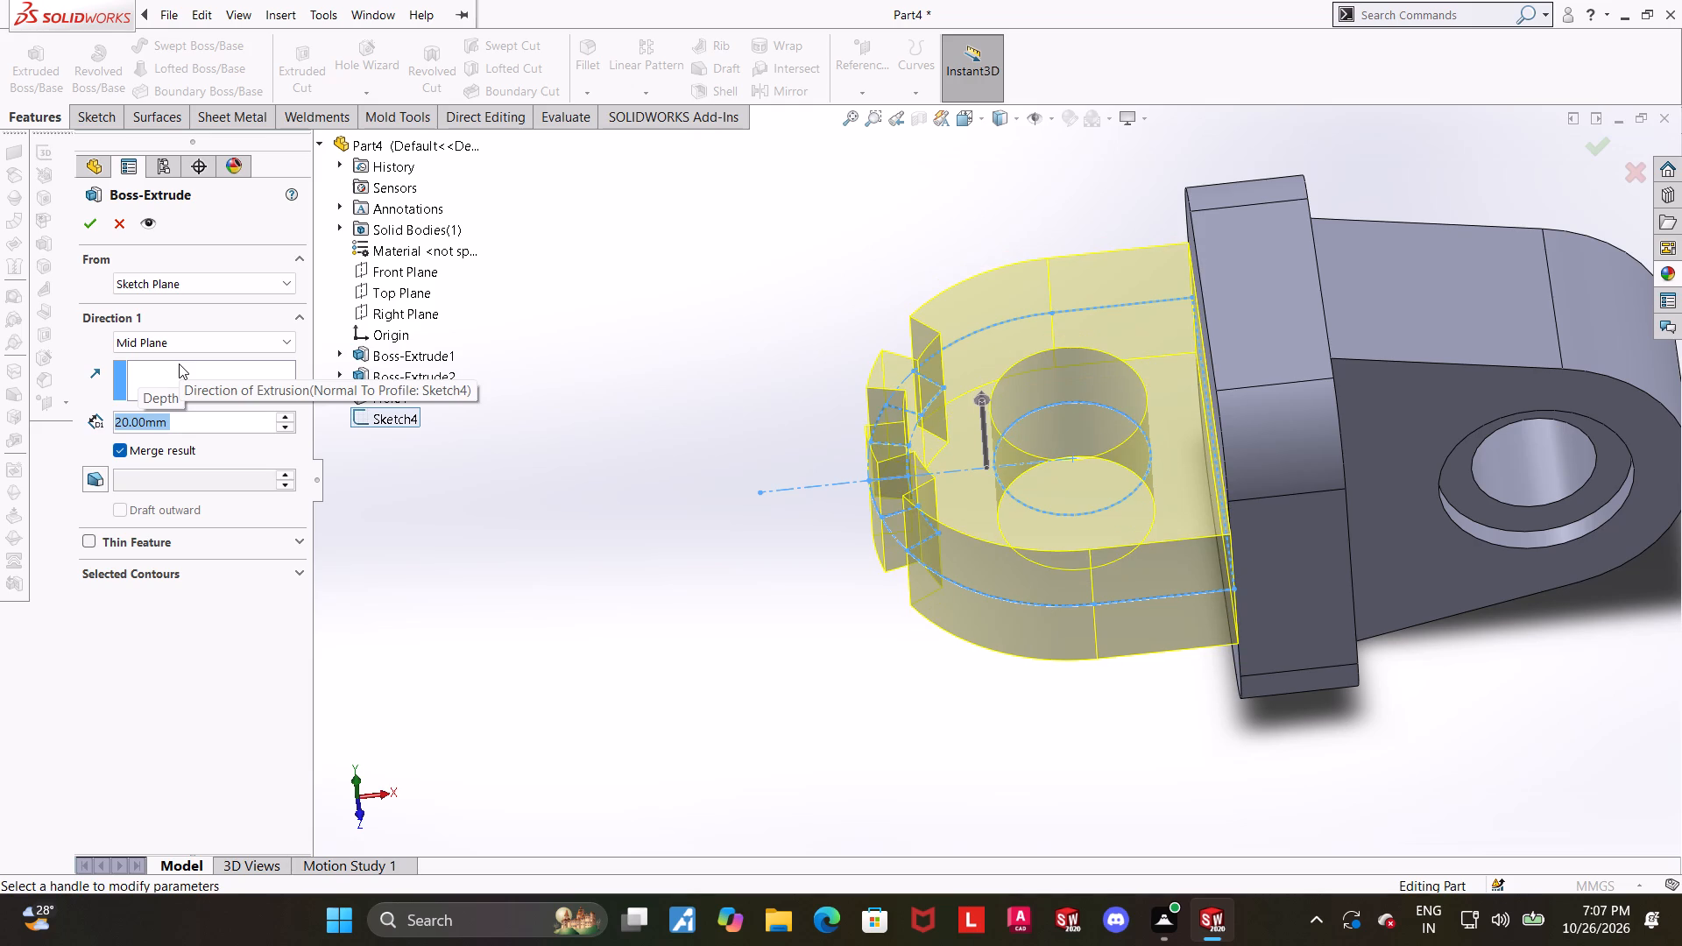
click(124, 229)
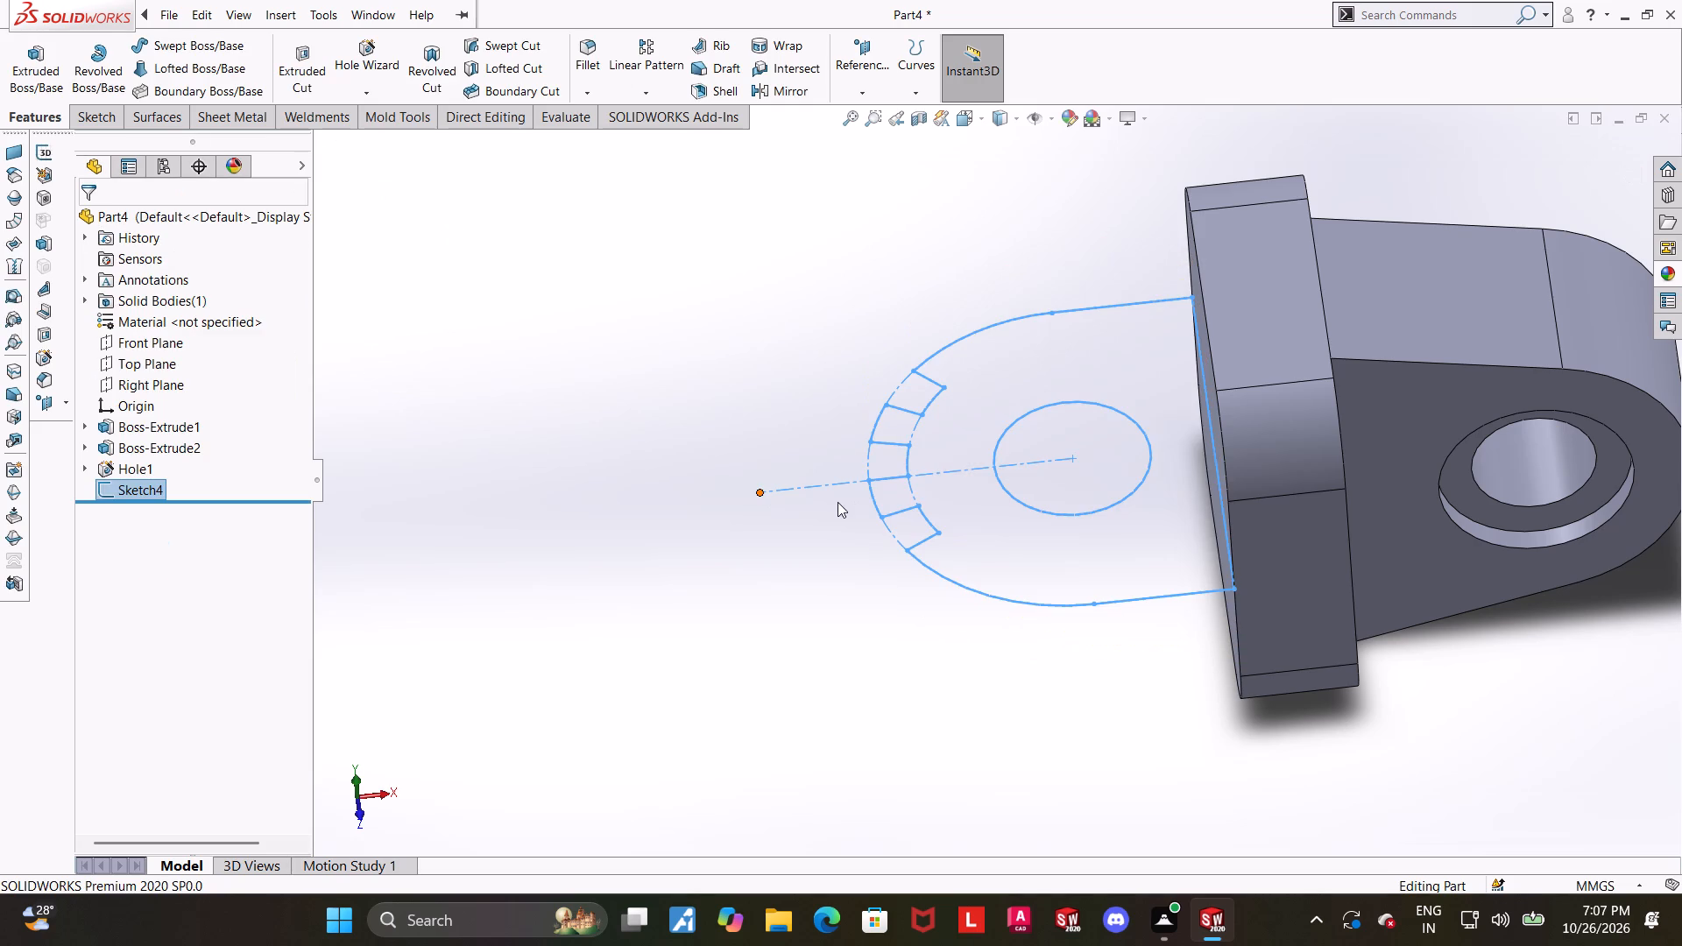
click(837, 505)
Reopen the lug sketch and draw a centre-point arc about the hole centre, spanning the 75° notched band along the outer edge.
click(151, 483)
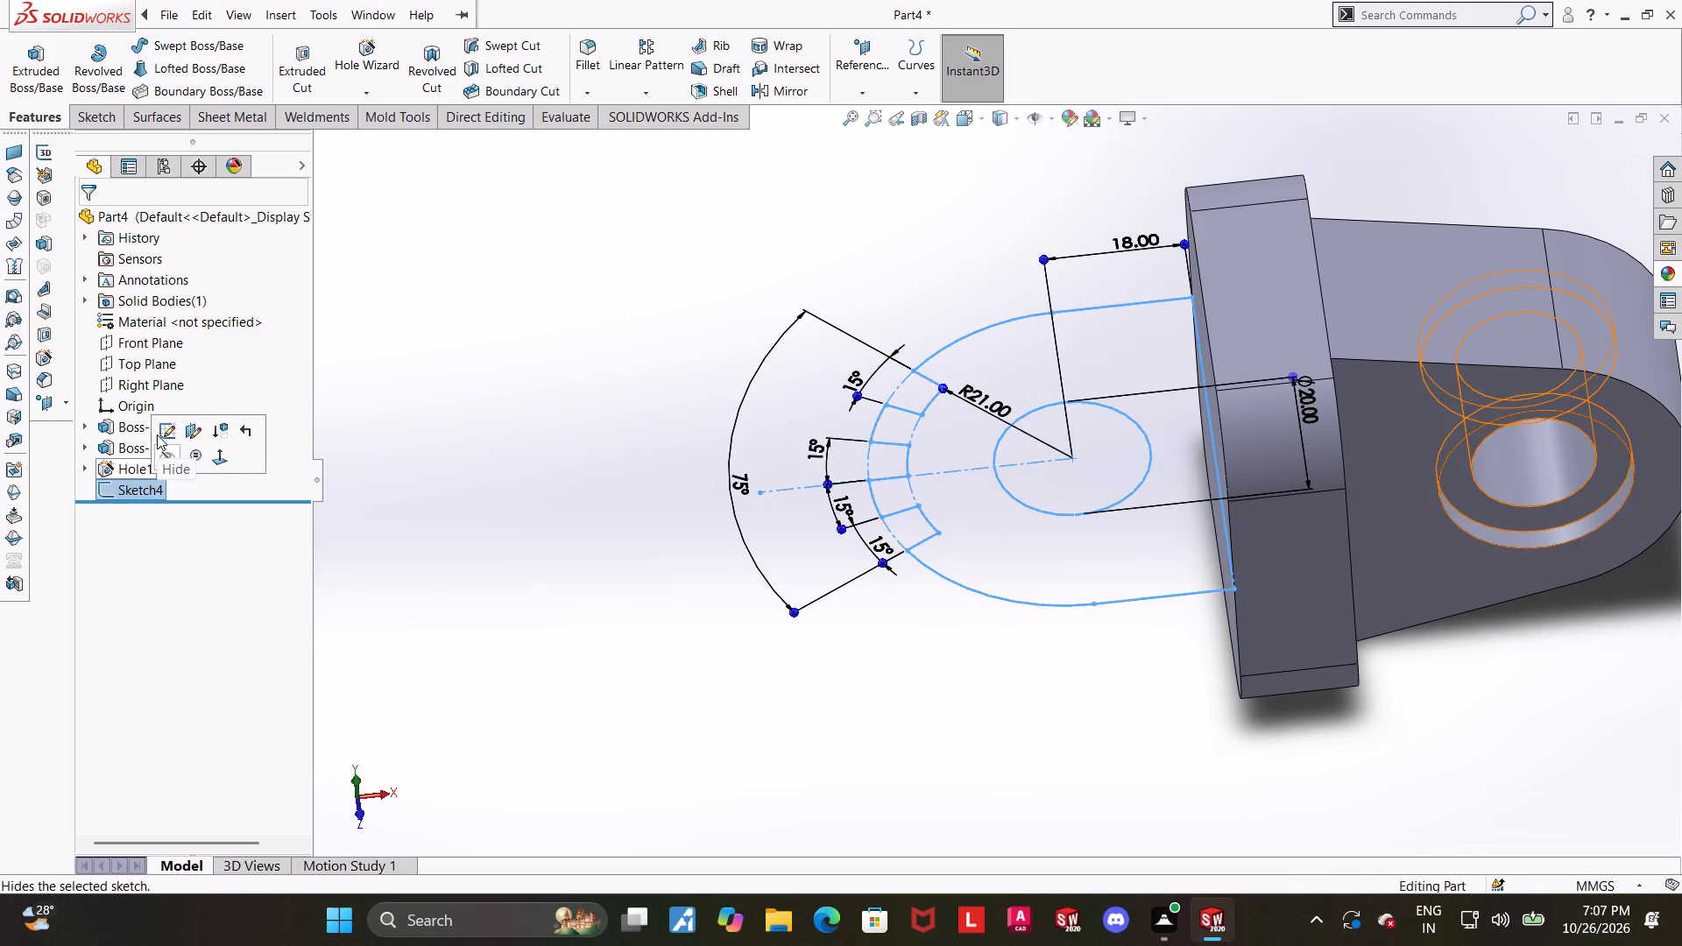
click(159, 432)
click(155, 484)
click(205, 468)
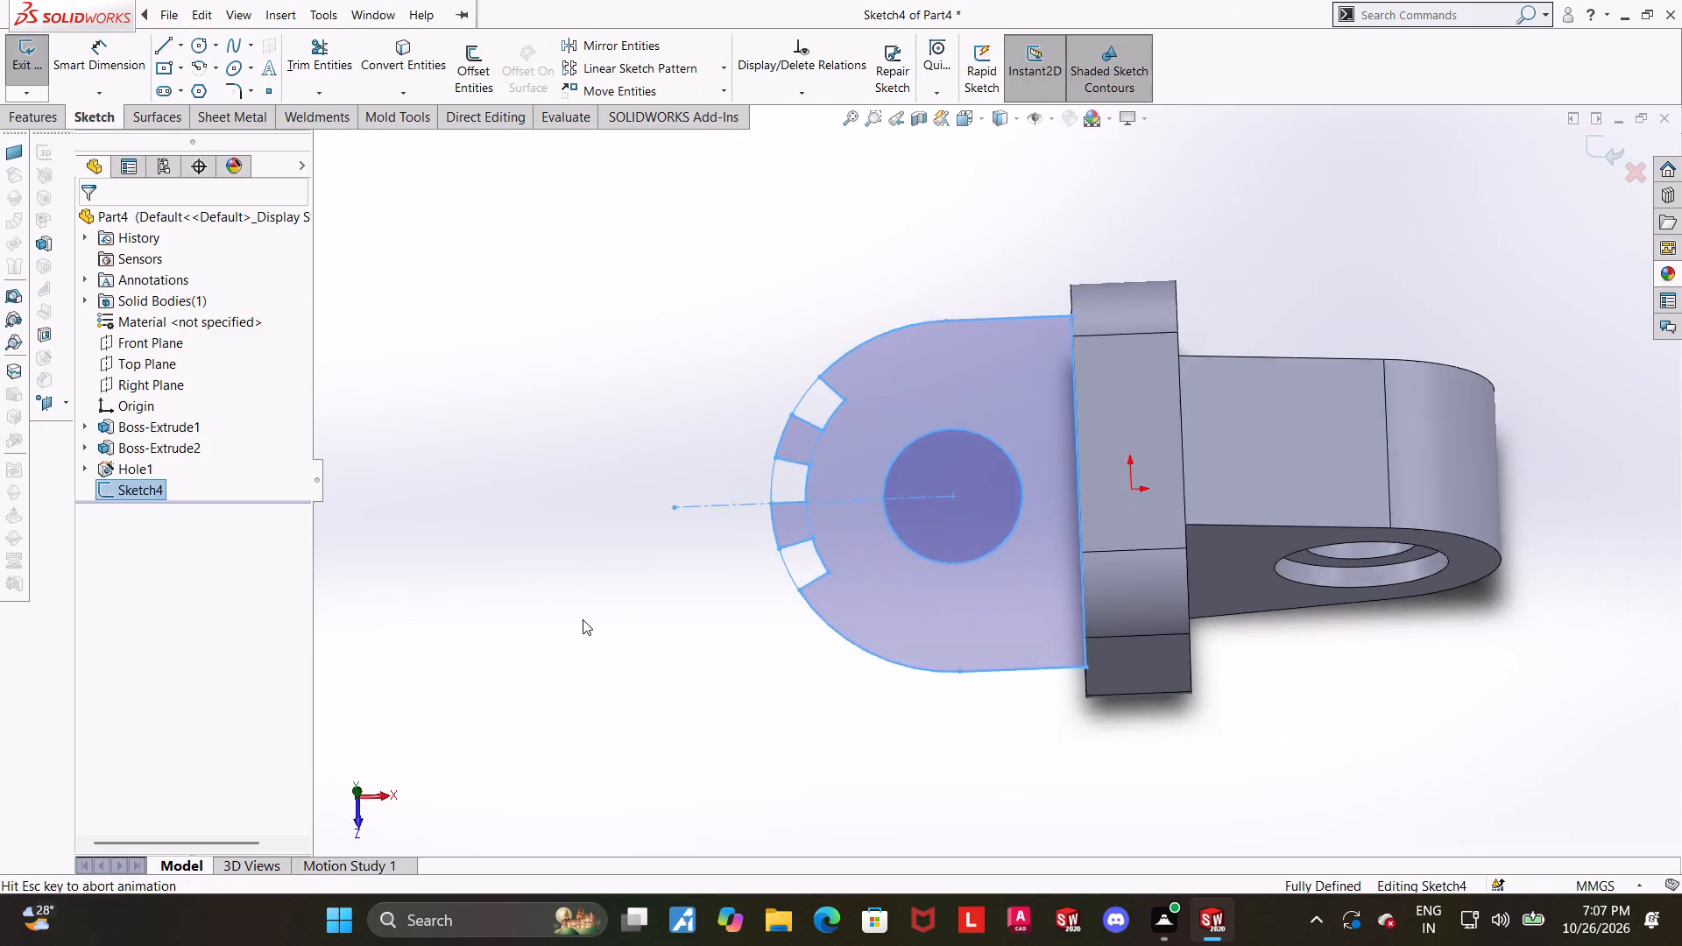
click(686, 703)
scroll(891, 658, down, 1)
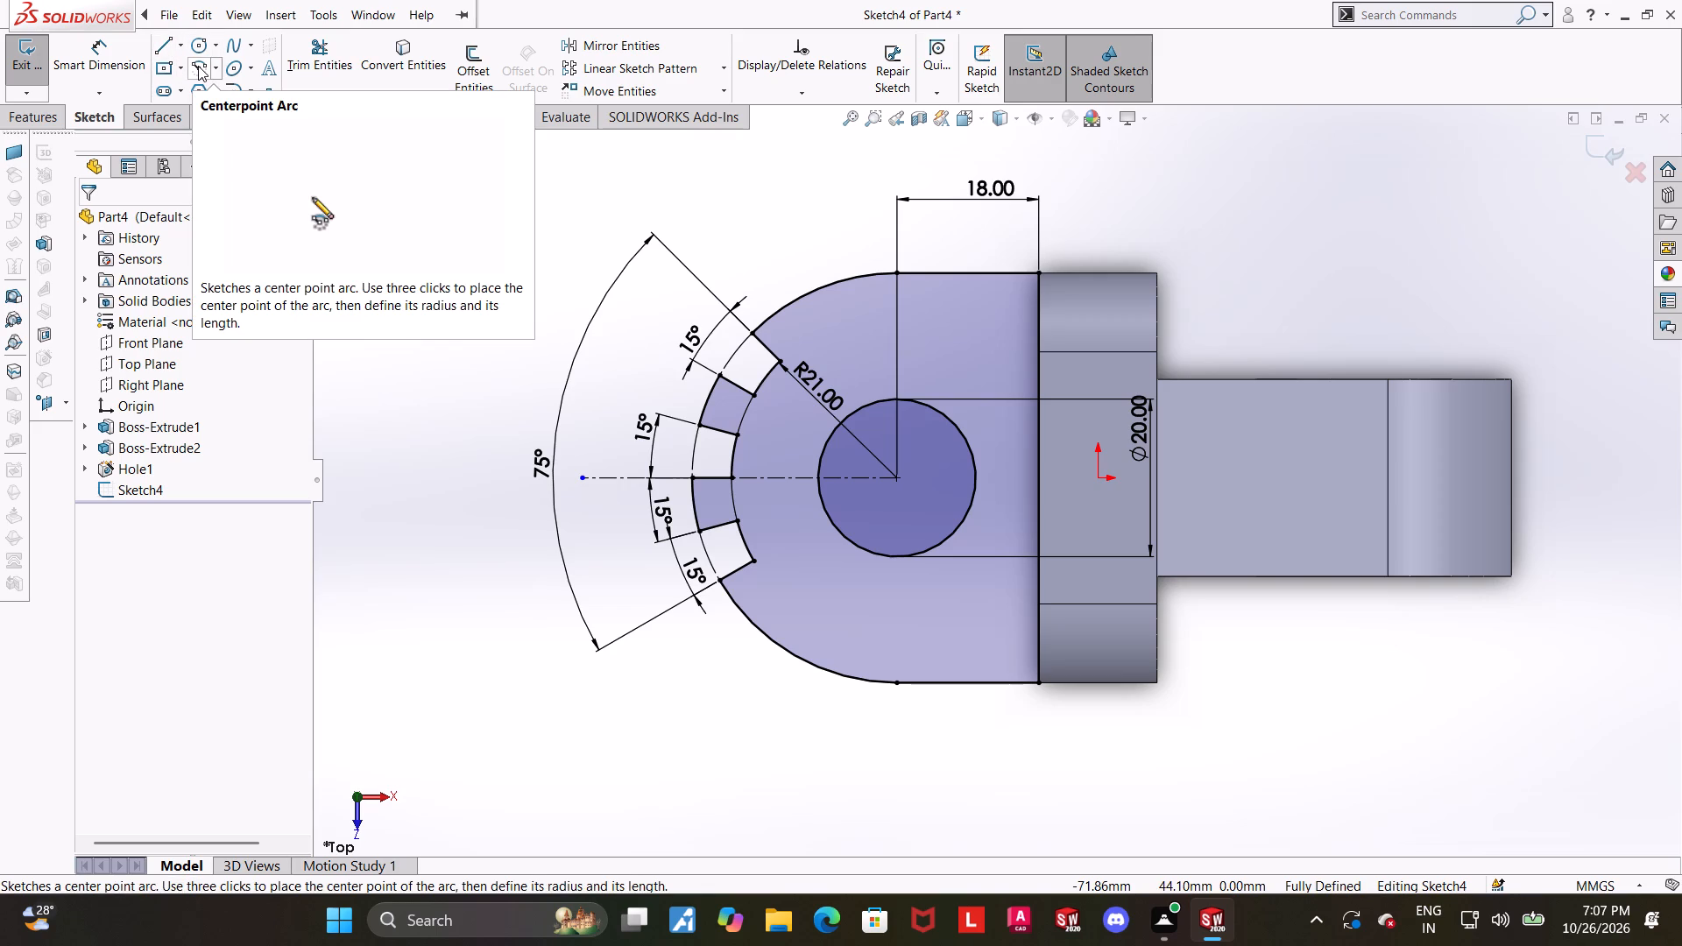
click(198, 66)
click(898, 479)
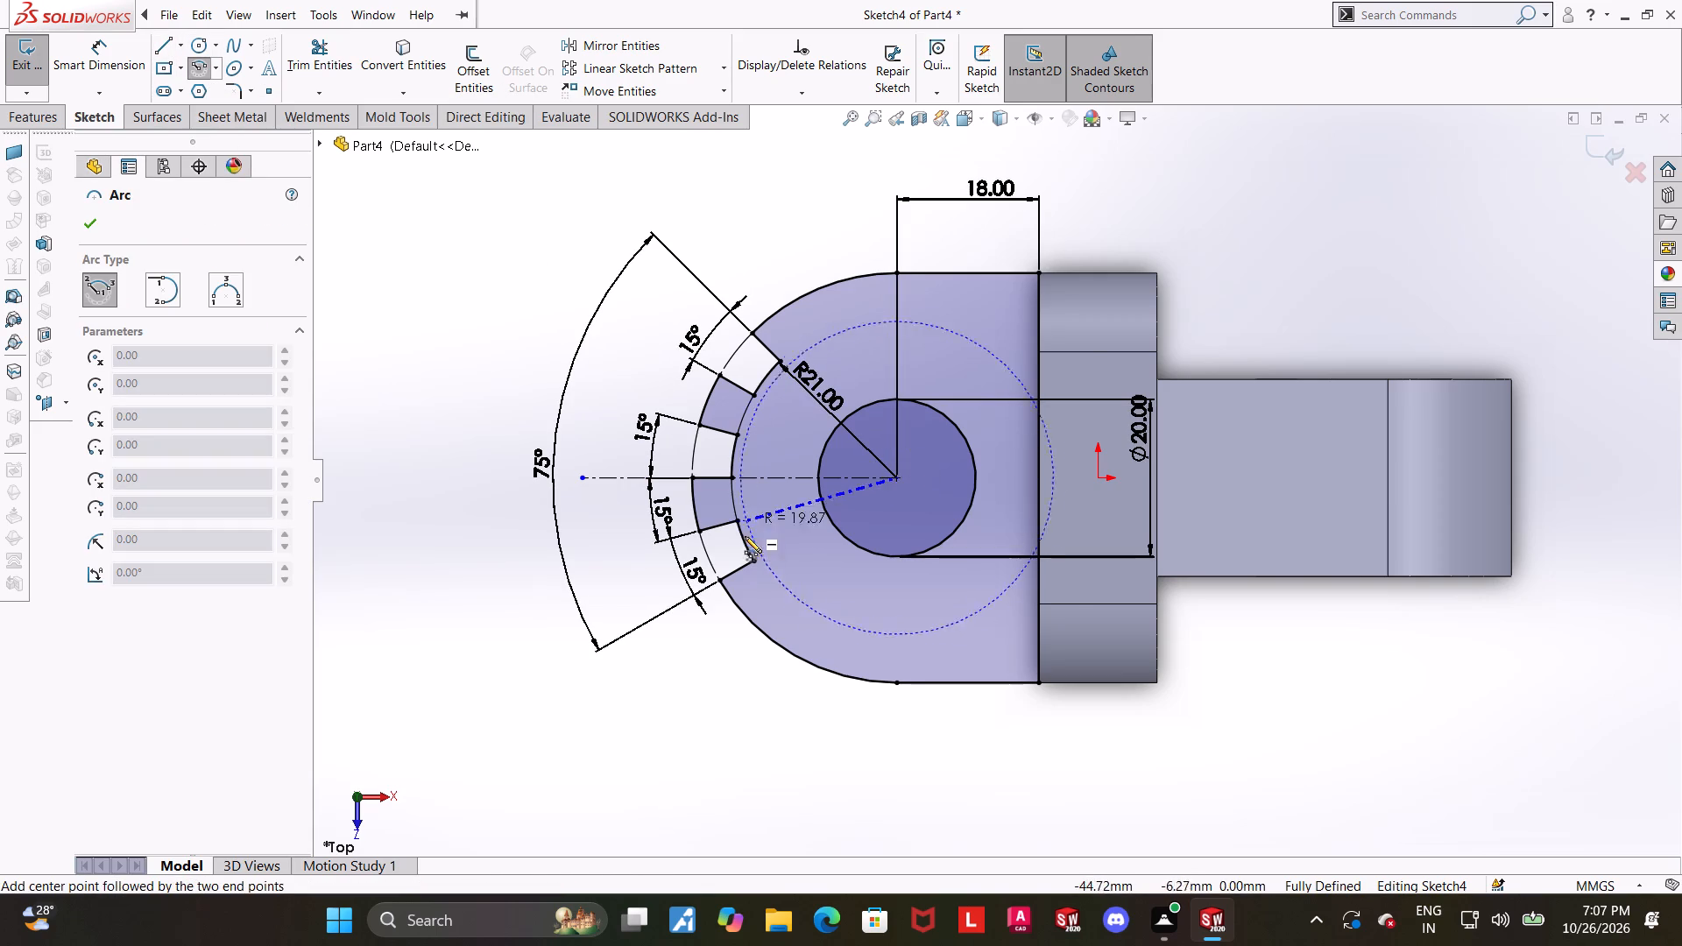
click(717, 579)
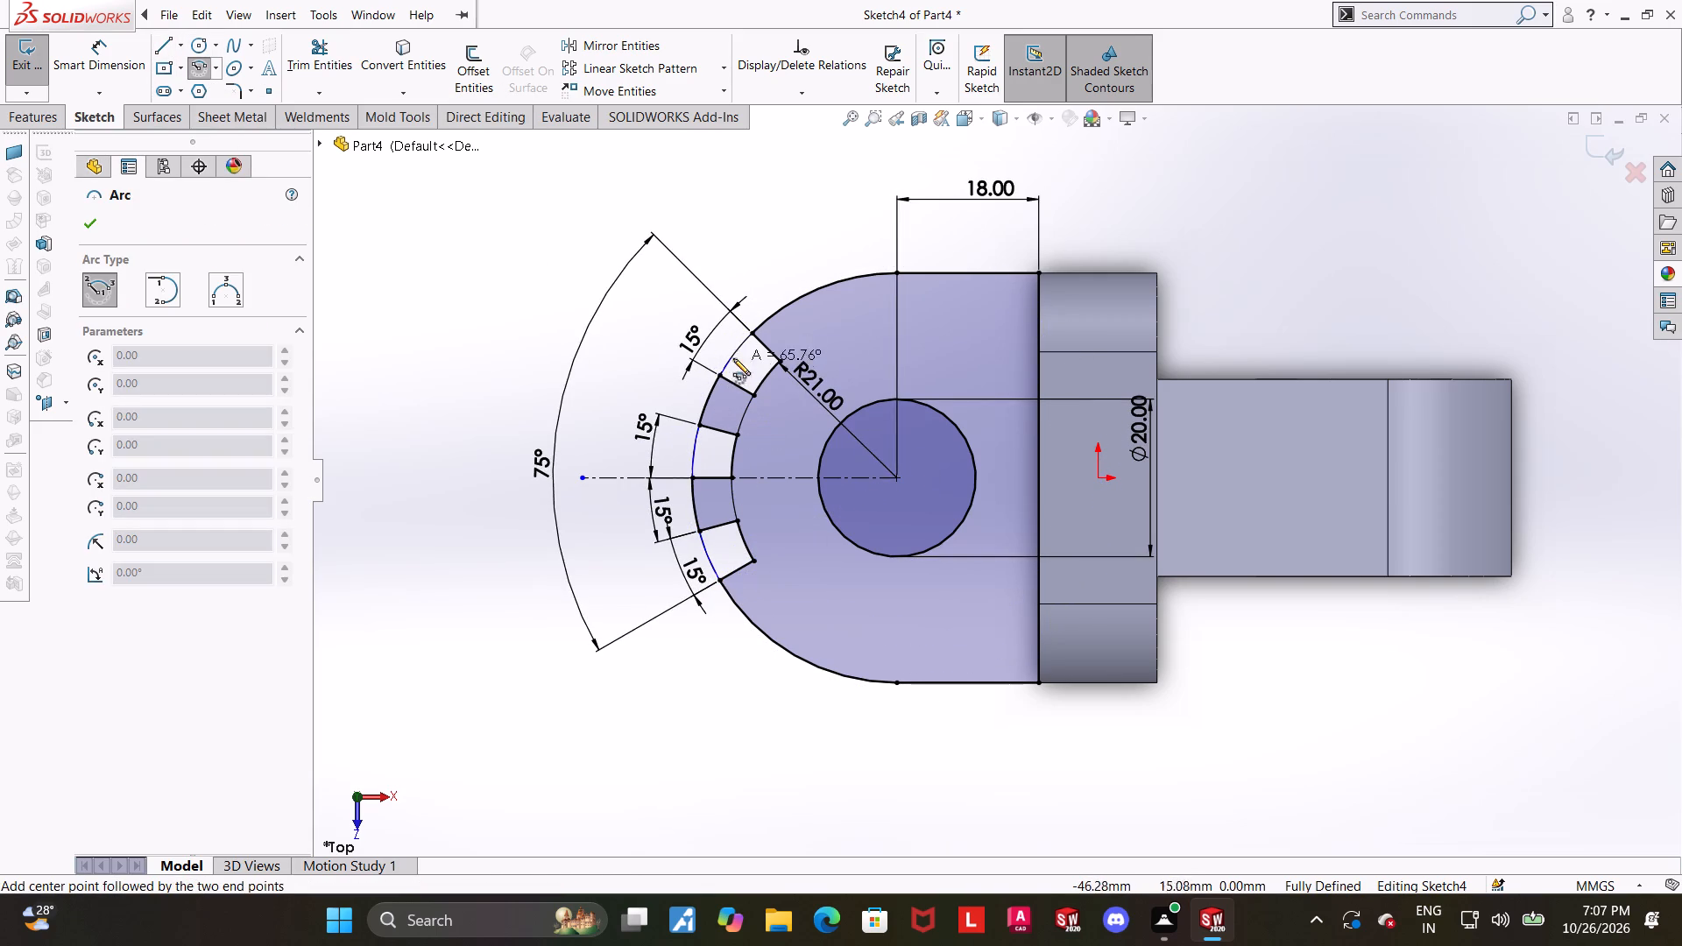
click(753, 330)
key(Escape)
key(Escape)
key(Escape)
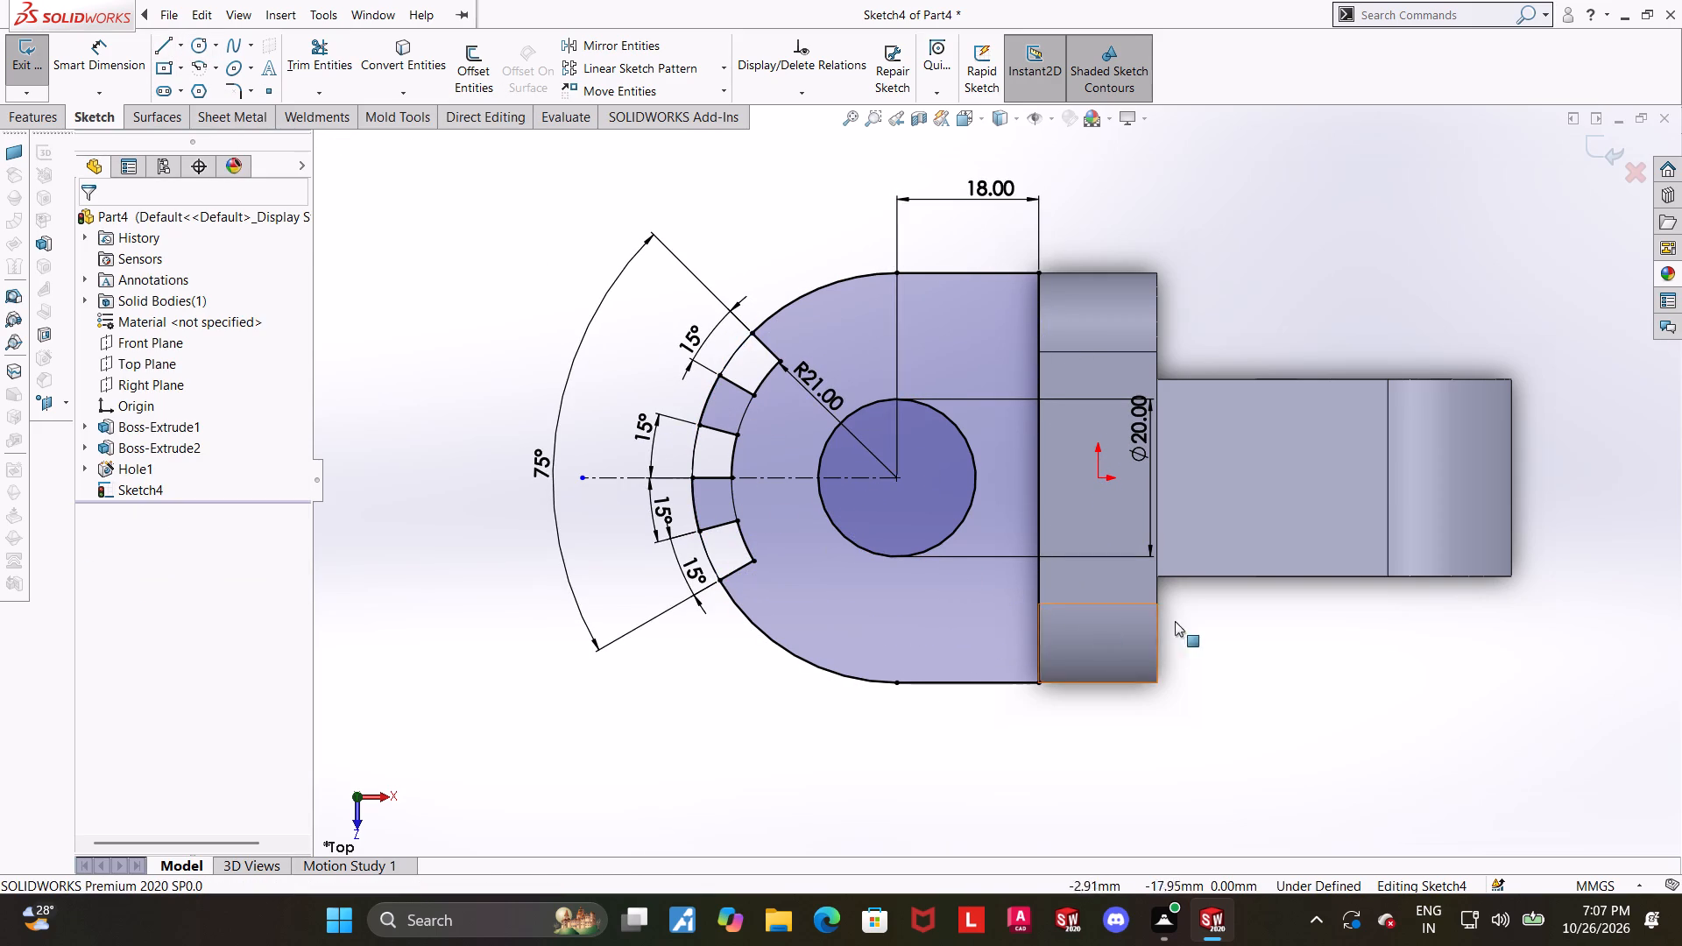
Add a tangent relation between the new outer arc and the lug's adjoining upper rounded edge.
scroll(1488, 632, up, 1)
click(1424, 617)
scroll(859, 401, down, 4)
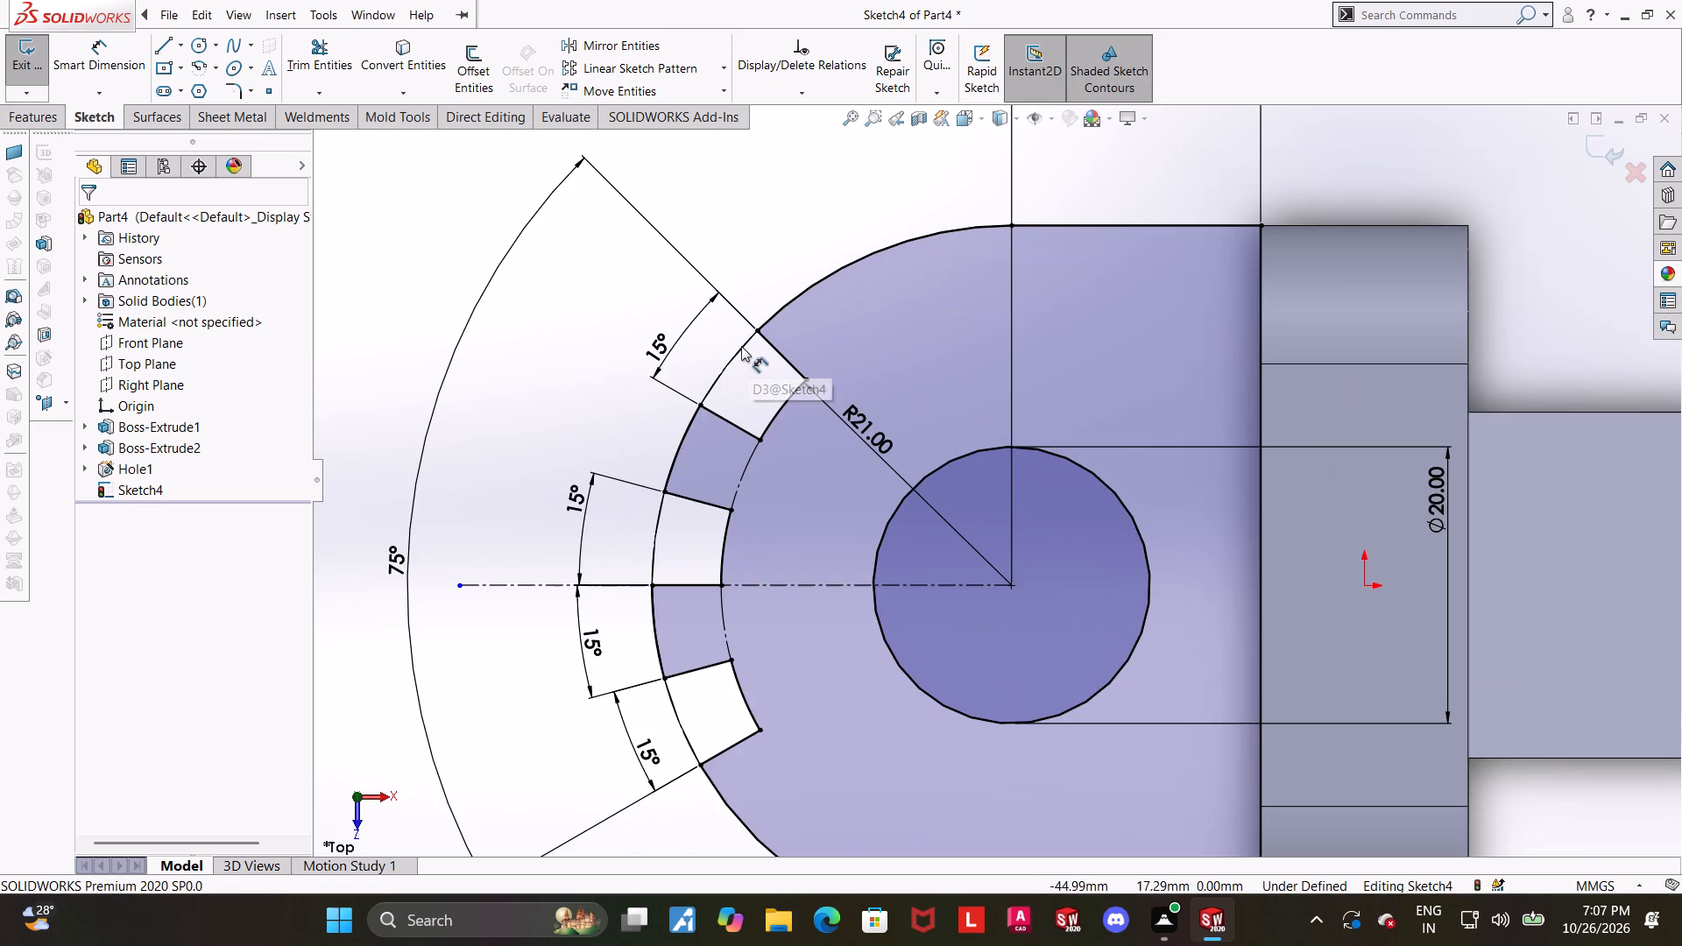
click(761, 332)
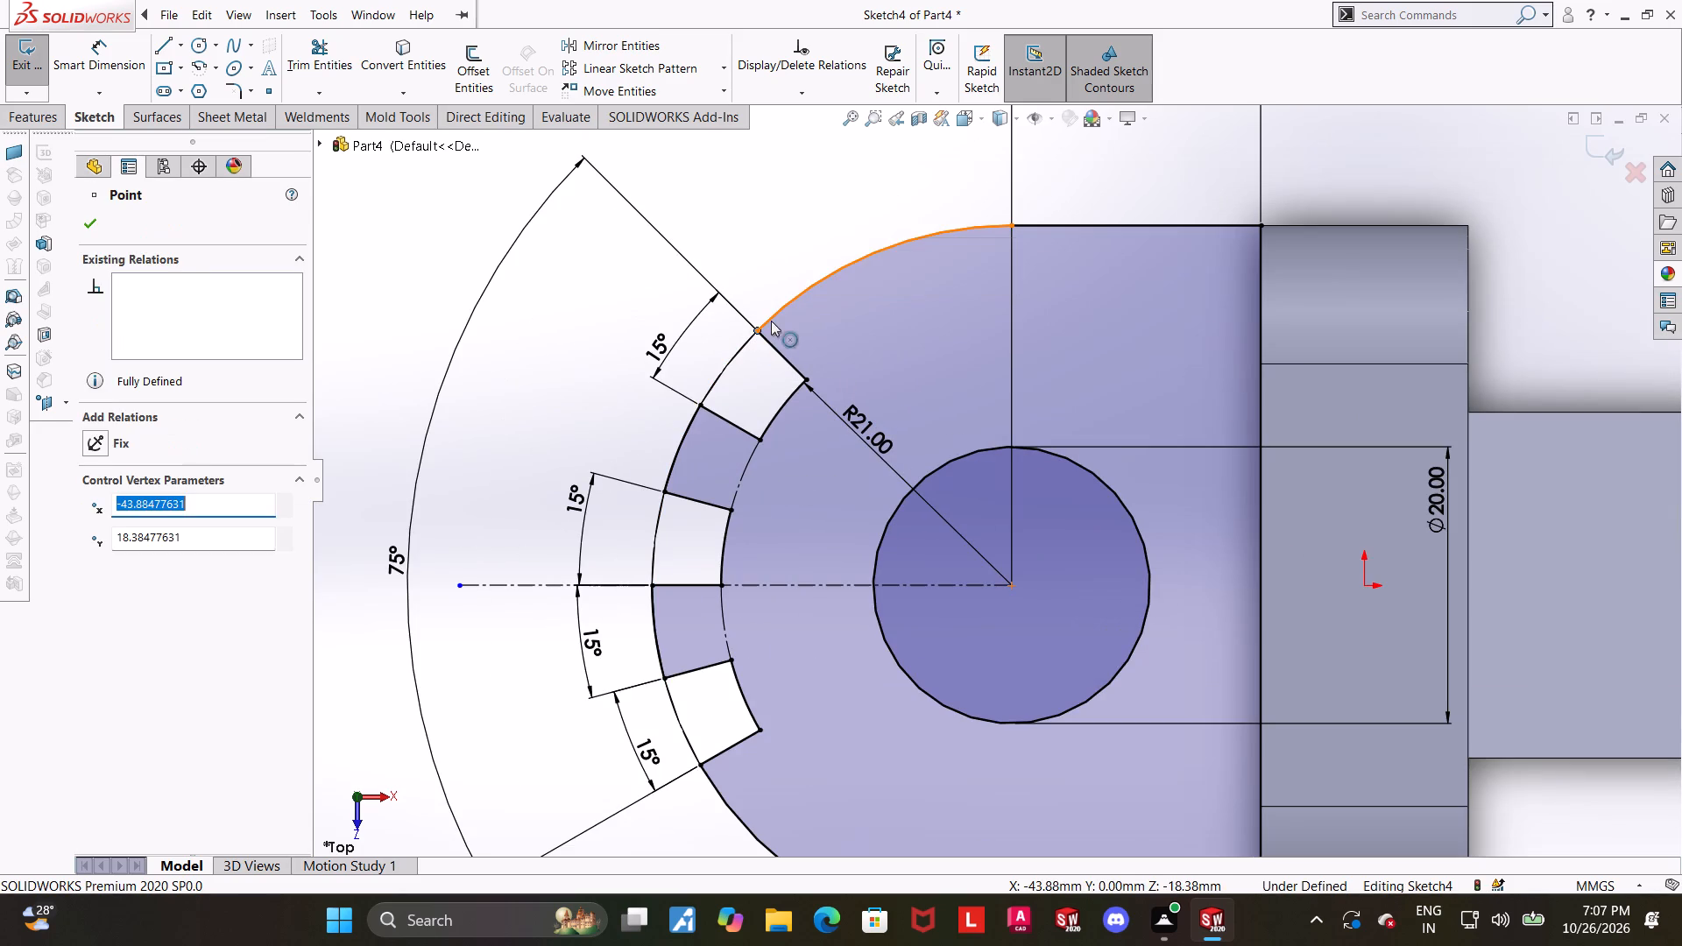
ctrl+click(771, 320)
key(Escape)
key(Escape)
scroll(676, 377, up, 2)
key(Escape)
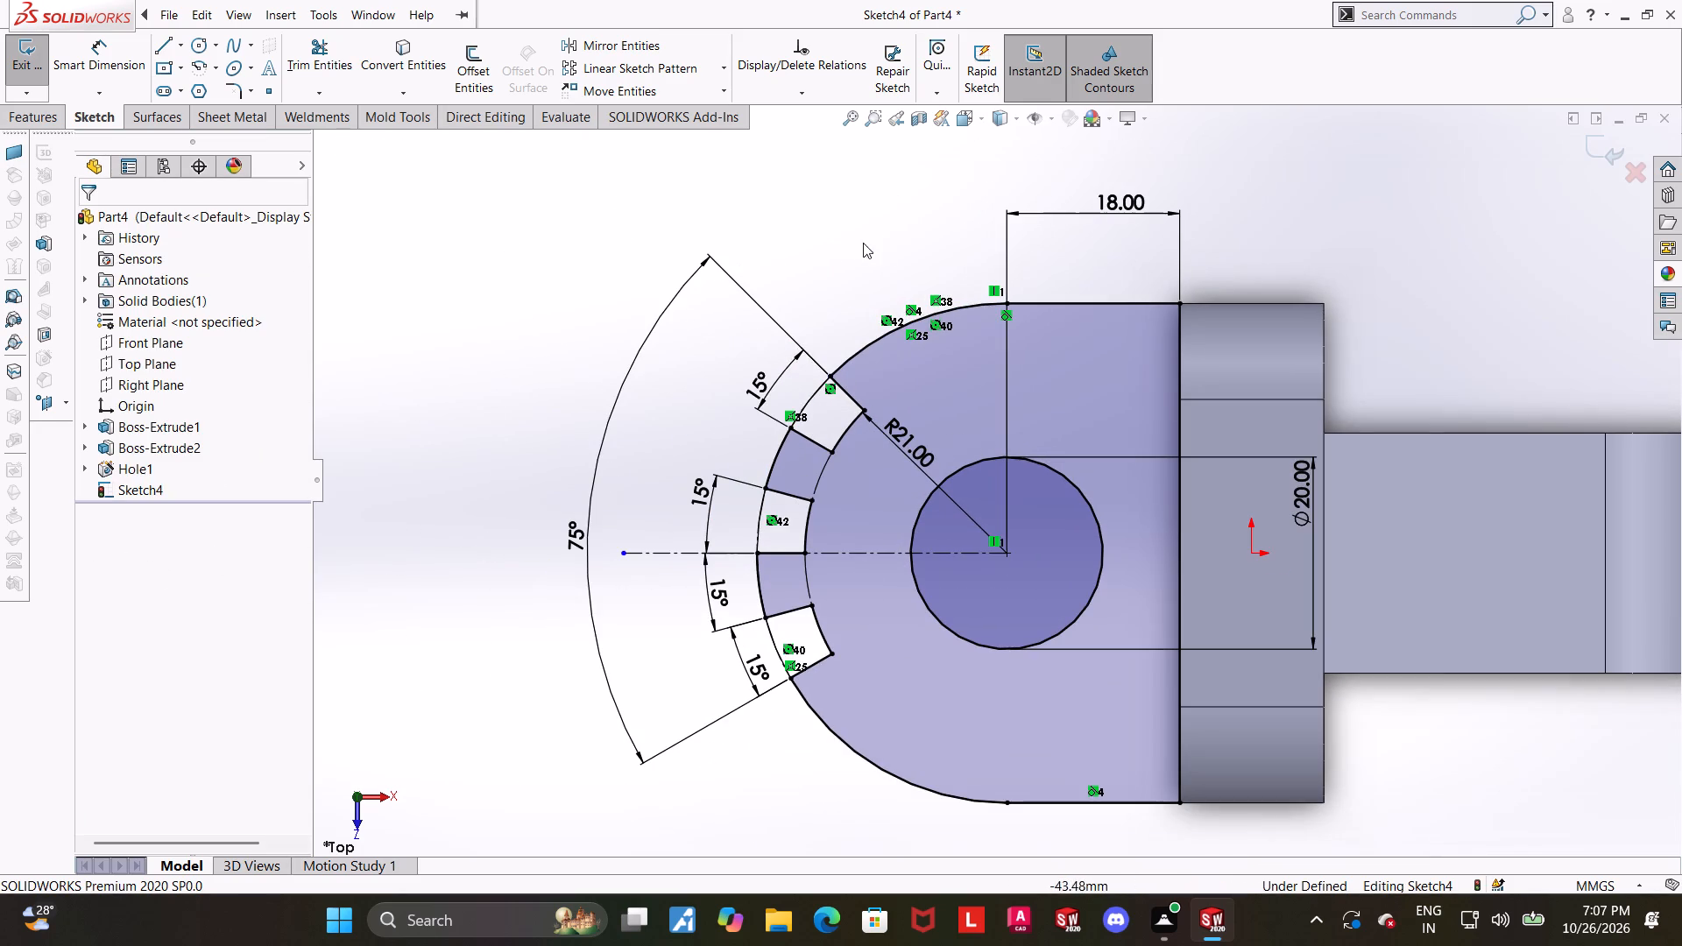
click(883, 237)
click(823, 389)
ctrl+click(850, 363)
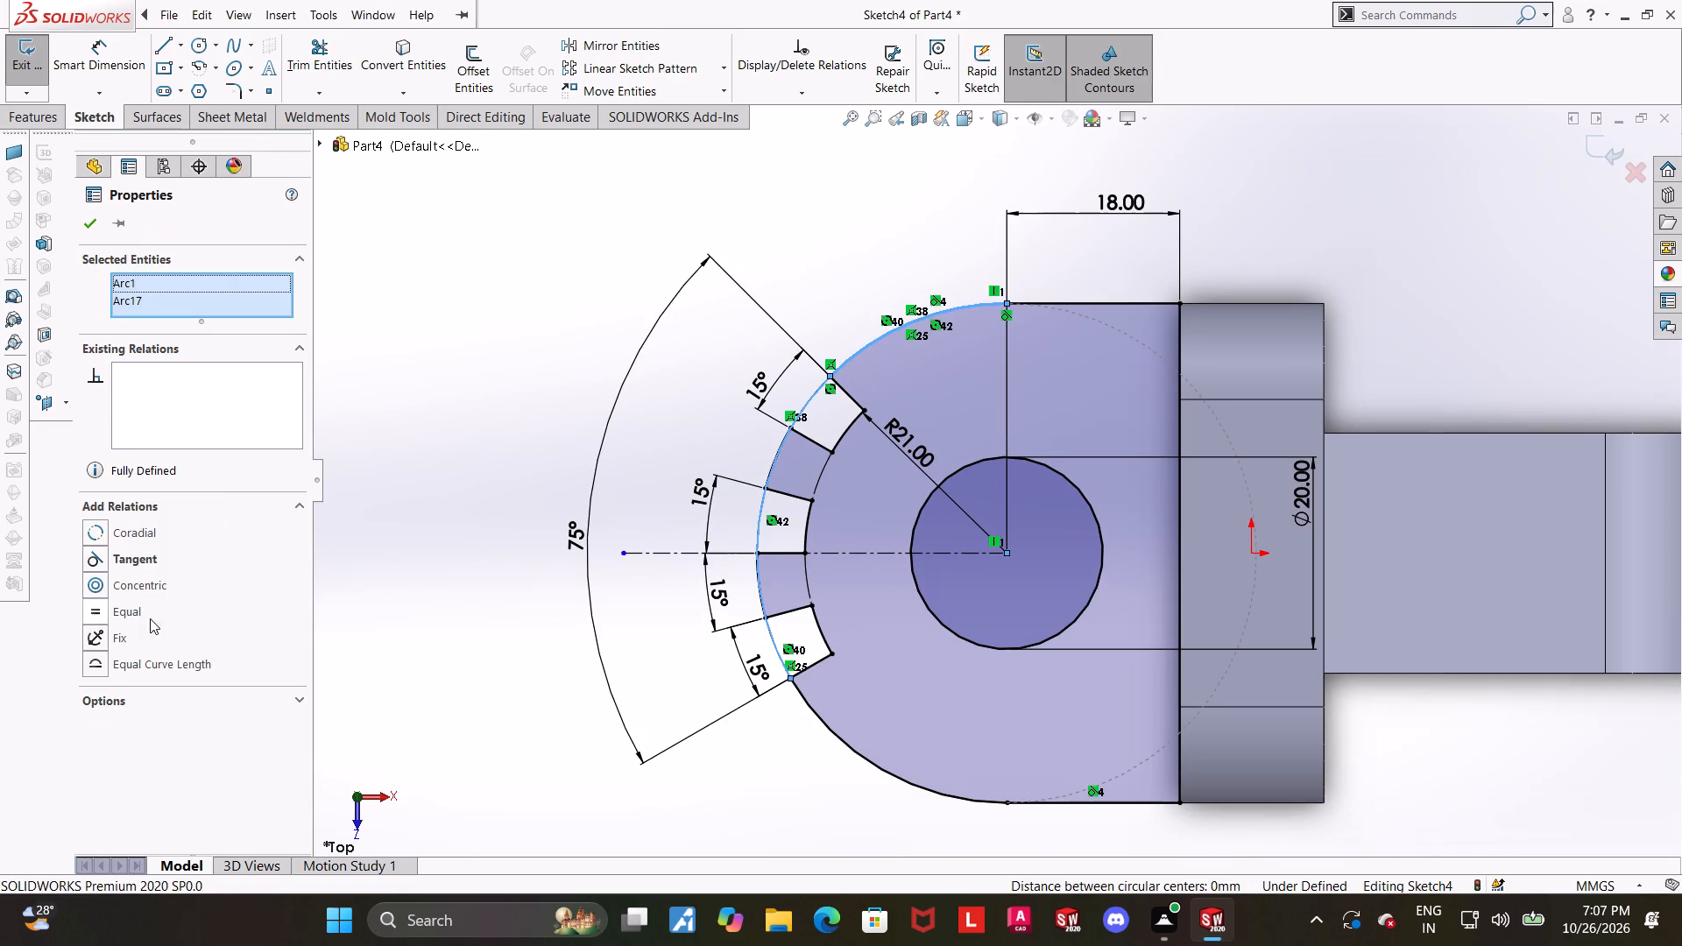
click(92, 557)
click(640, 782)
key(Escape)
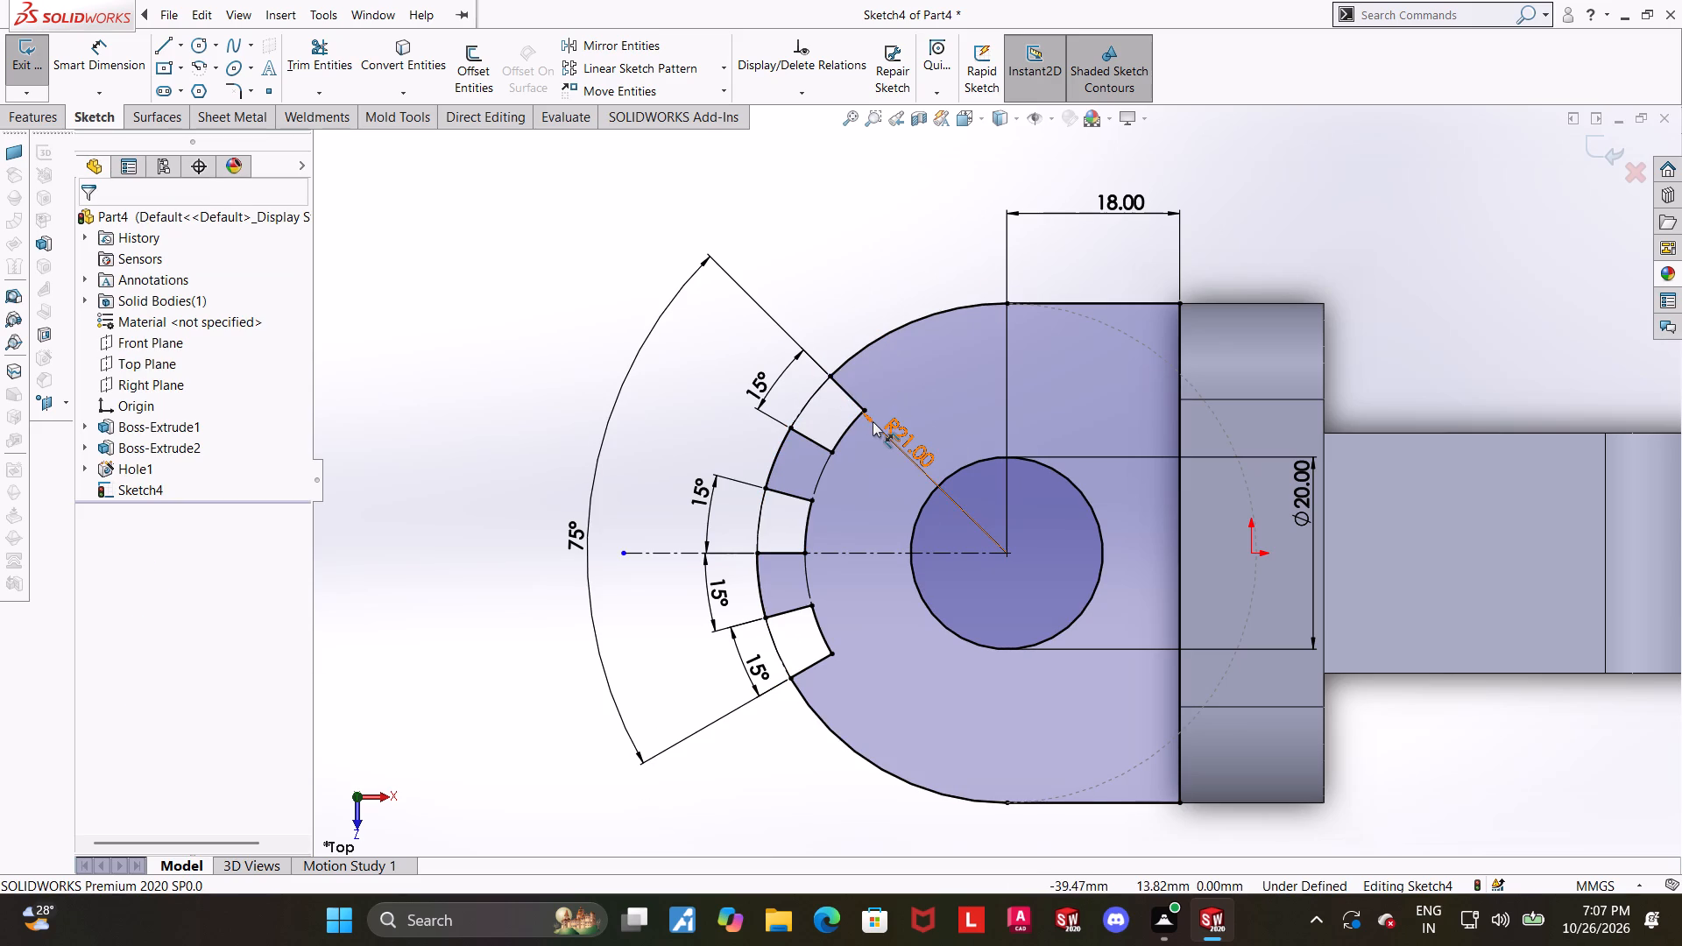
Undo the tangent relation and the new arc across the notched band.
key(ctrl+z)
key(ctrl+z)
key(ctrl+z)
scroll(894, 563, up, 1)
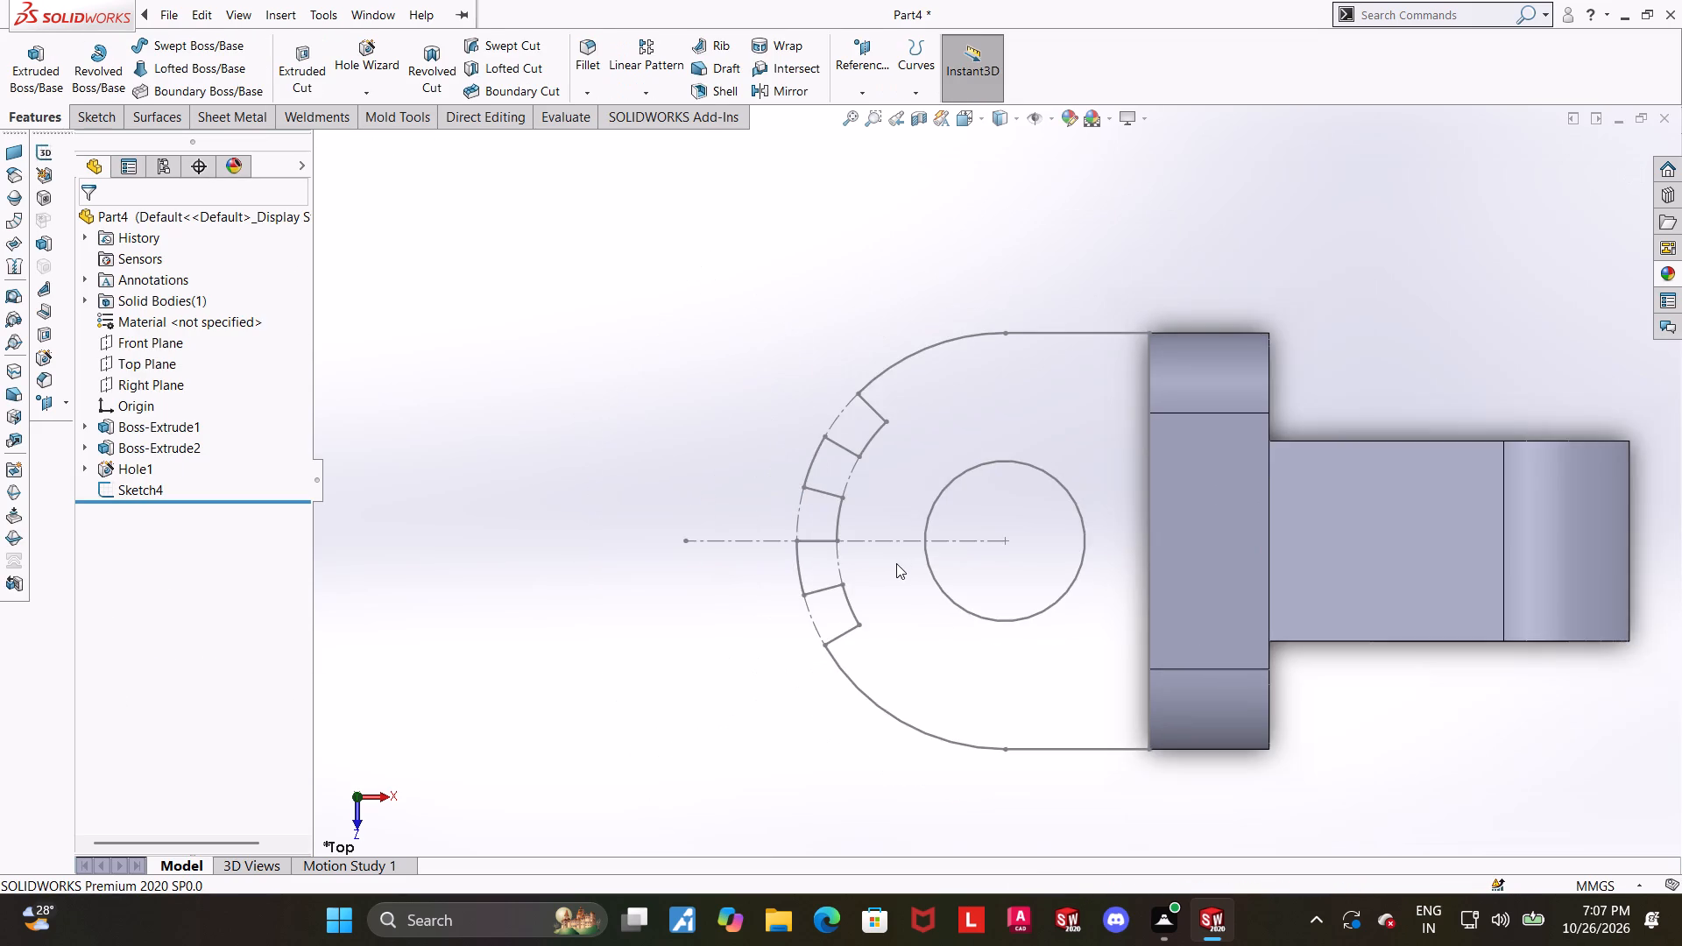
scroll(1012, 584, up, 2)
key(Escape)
Reopen the lug sketch and delete the 75° overall angle dimension of the notched band.
click(115, 491)
click(136, 436)
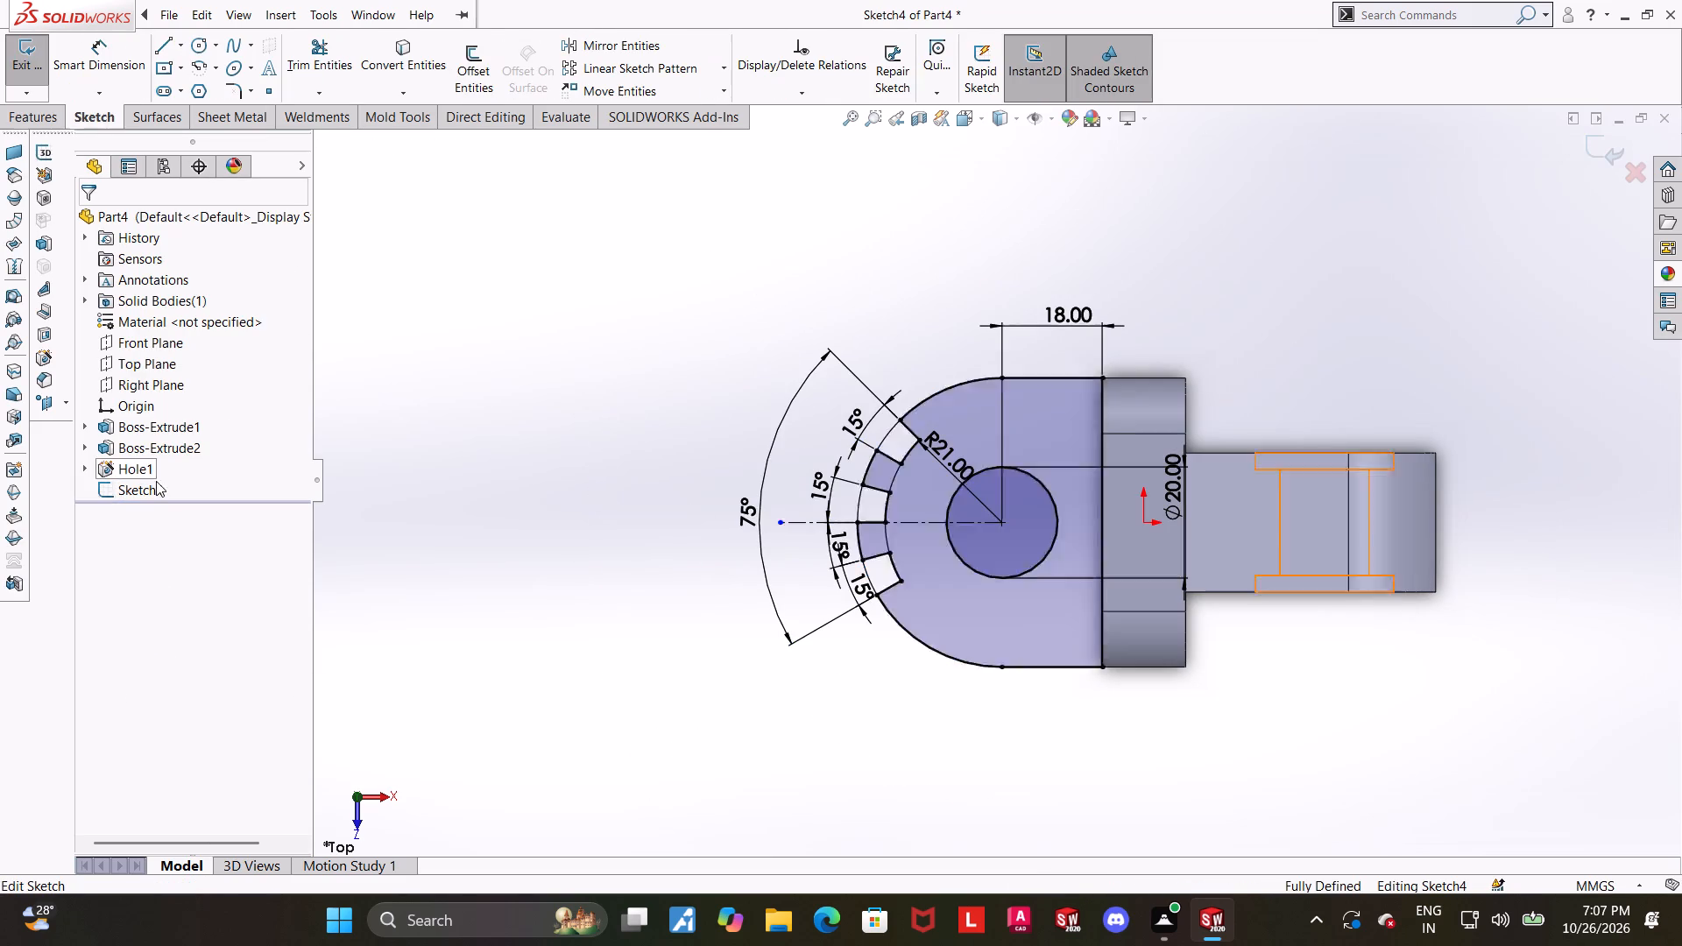
click(161, 490)
click(208, 469)
scroll(863, 590, down, 1)
click(799, 738)
scroll(773, 538, down, 3)
scroll(734, 519, up, 5)
scroll(862, 419, down, 3)
key(Escape)
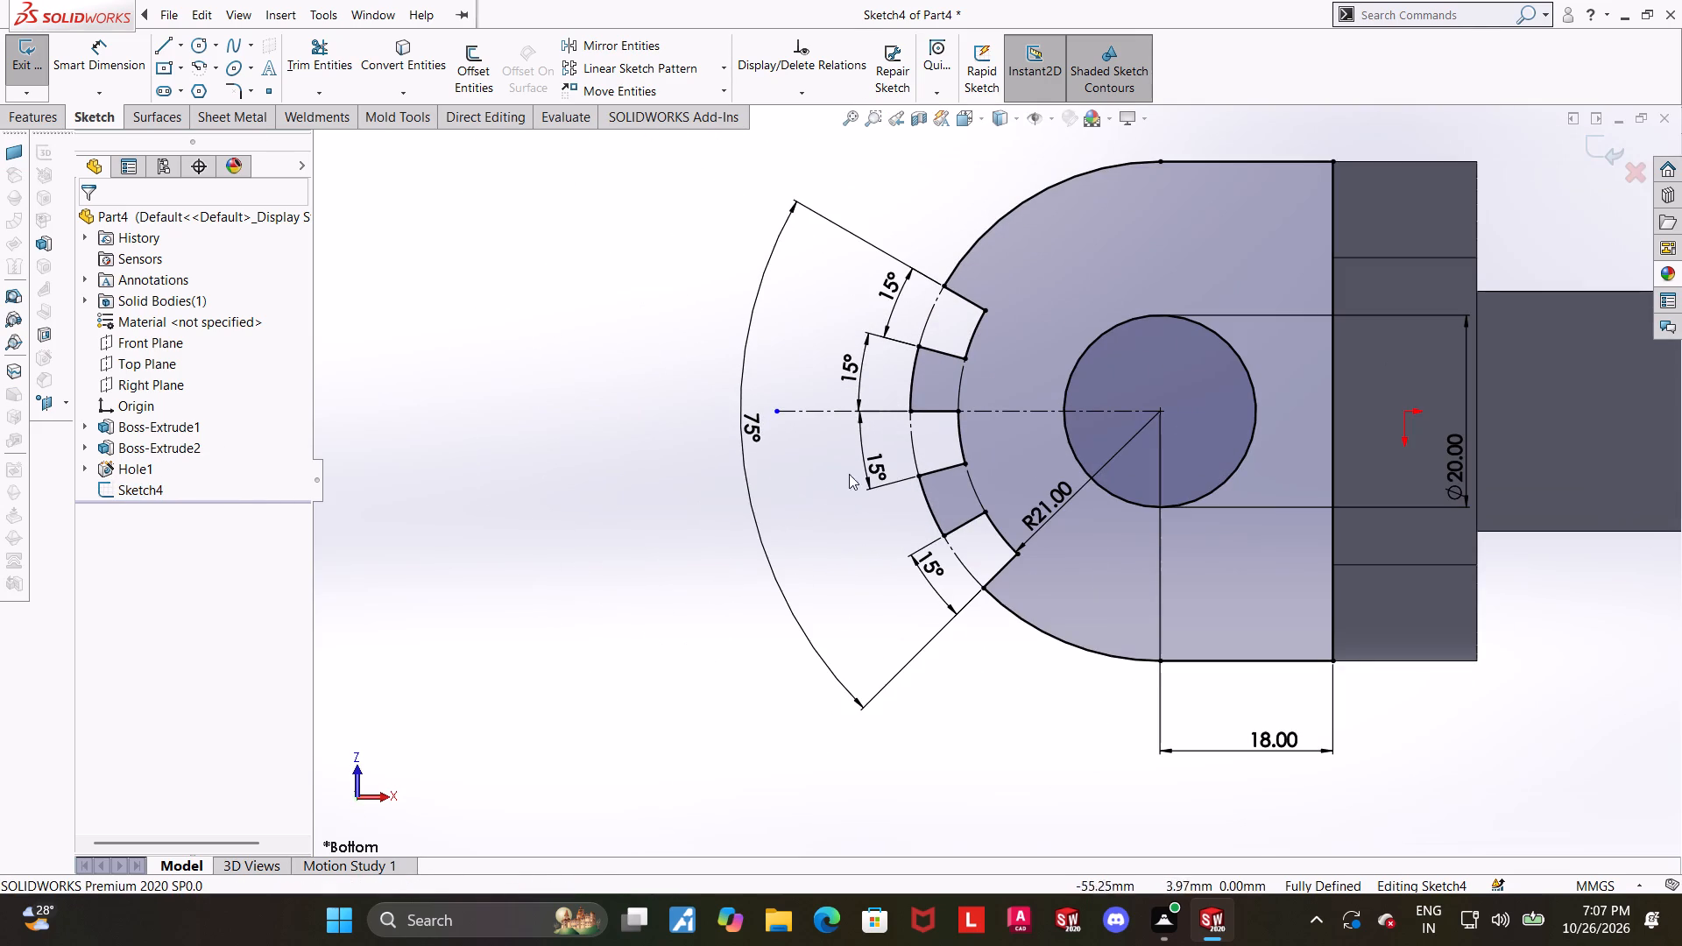
right_click(749, 443)
click(799, 687)
key(Escape)
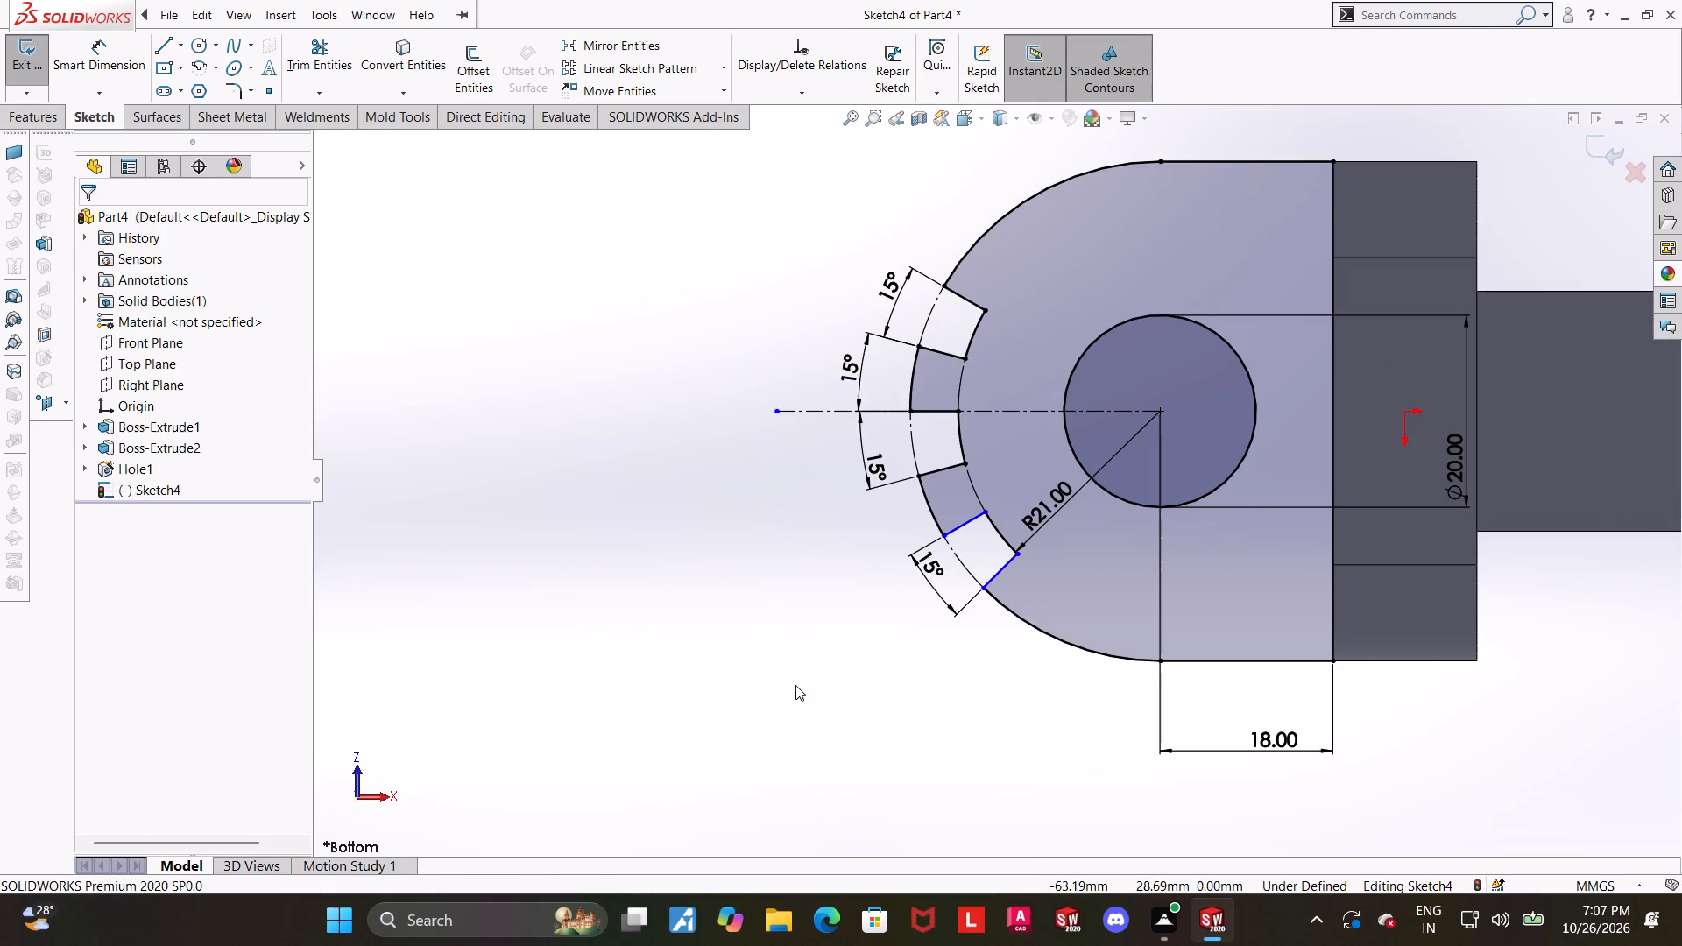
Trim away the notch lines, R21 arc and rounded outer edge, without keeping trimmed pieces as construction geometry, leaving the hole circle and straight edges.
scroll(934, 666, up, 1)
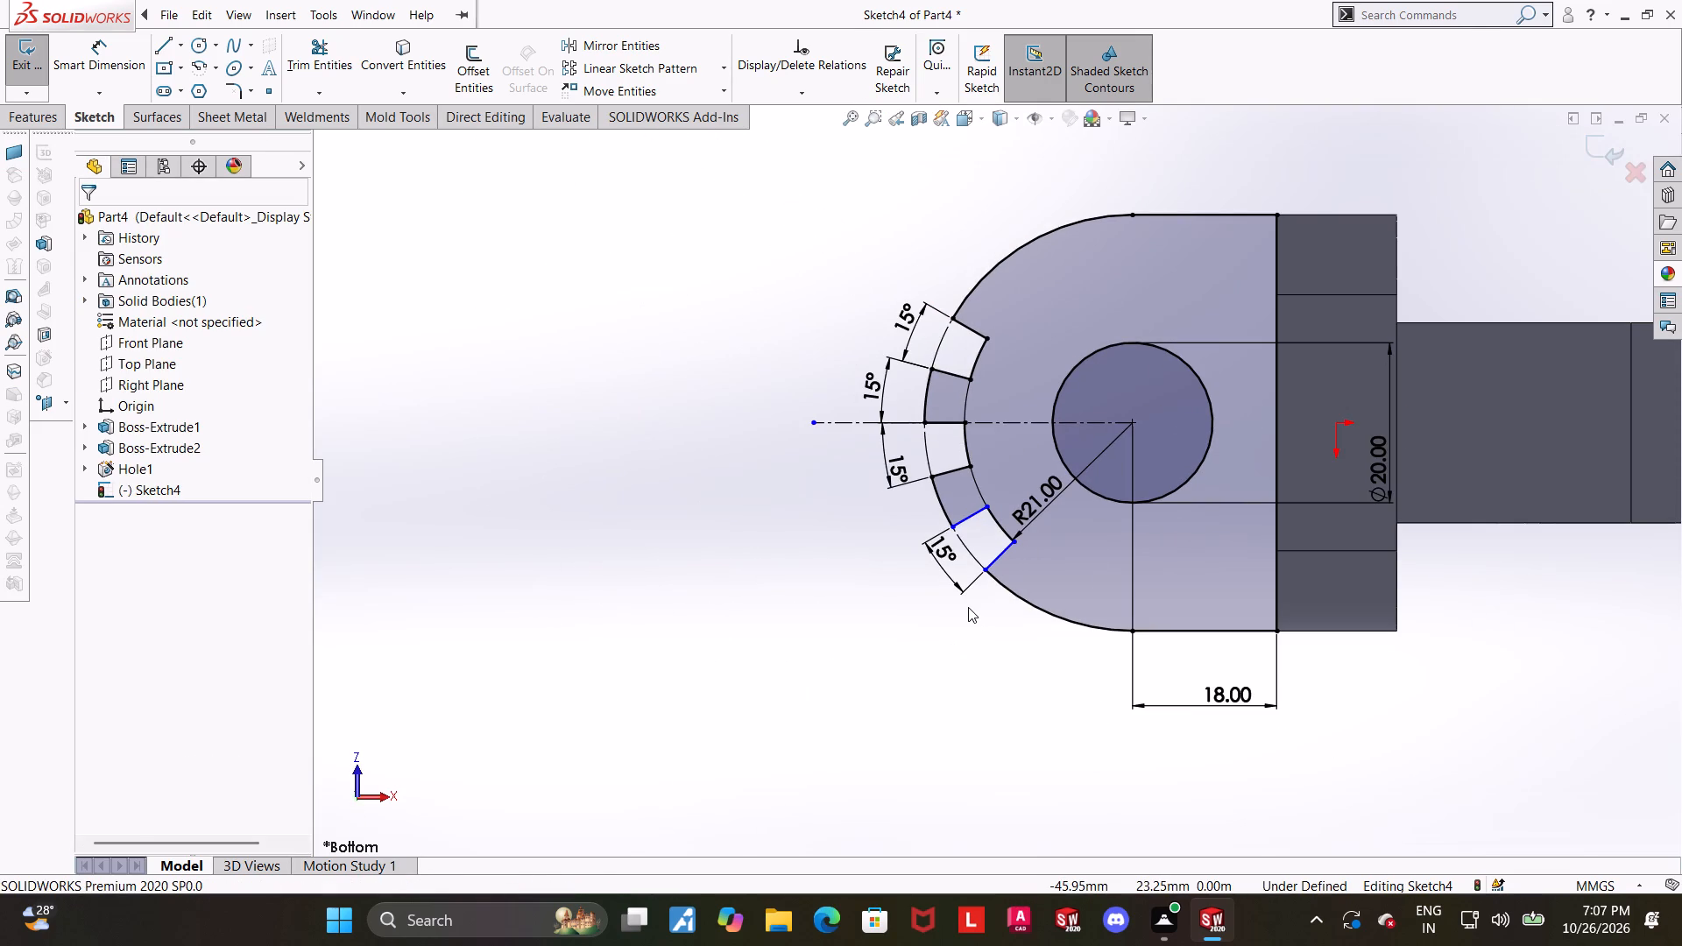
scroll(1110, 413, down, 2)
key(Escape)
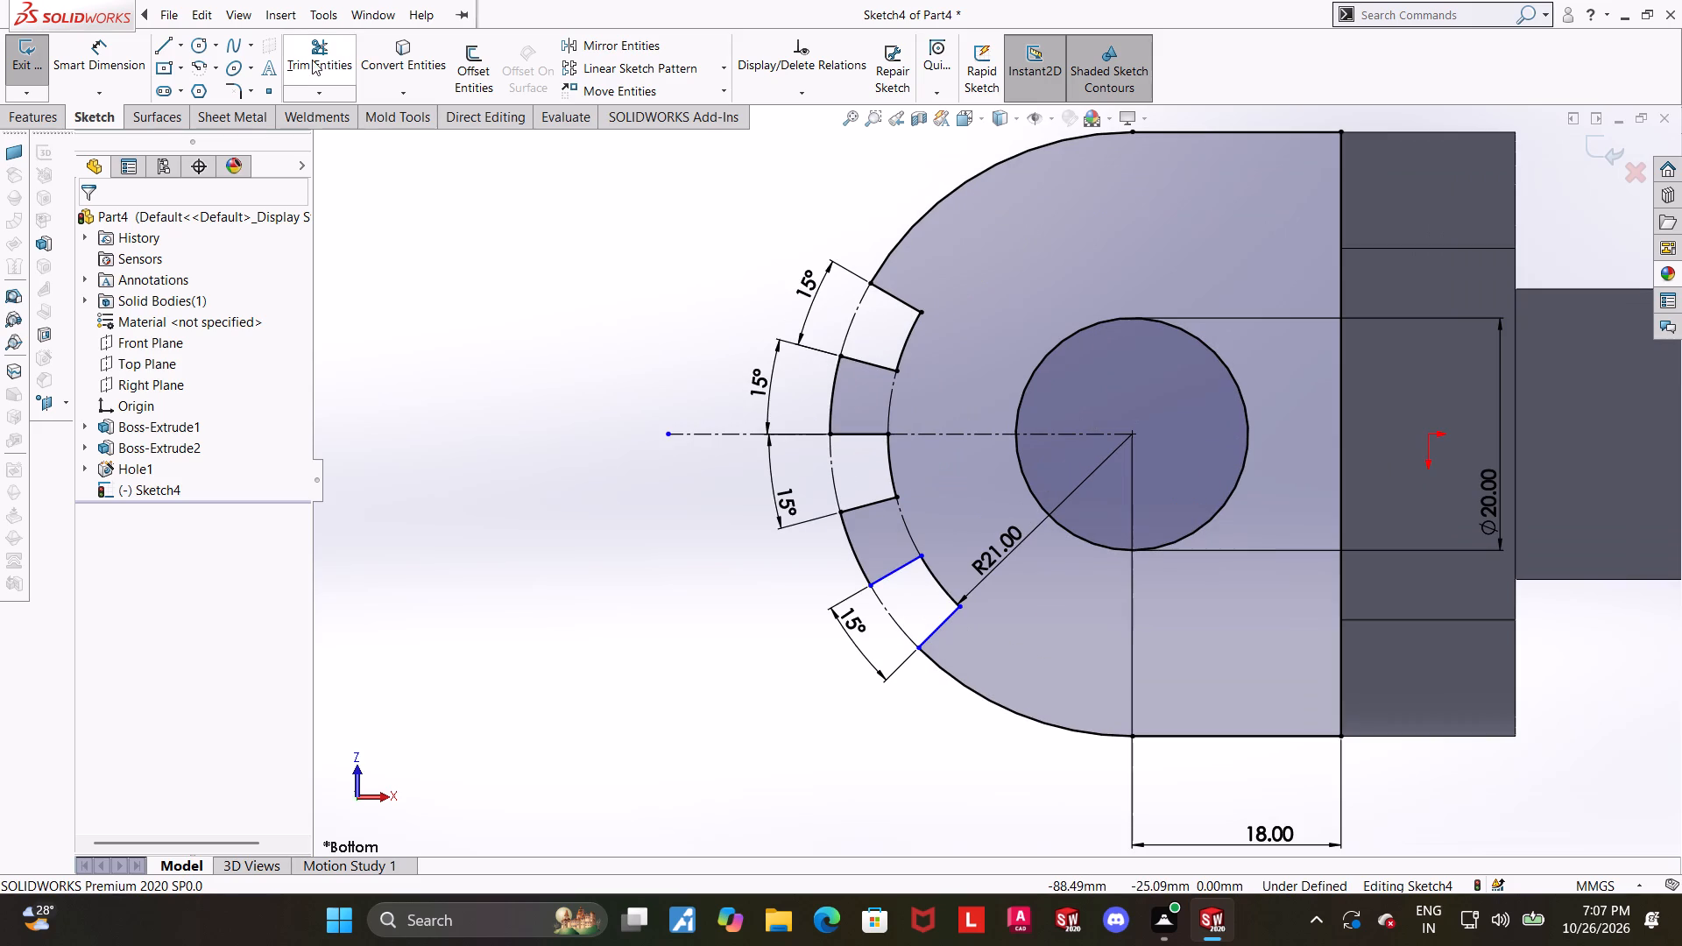
click(312, 60)
click(91, 590)
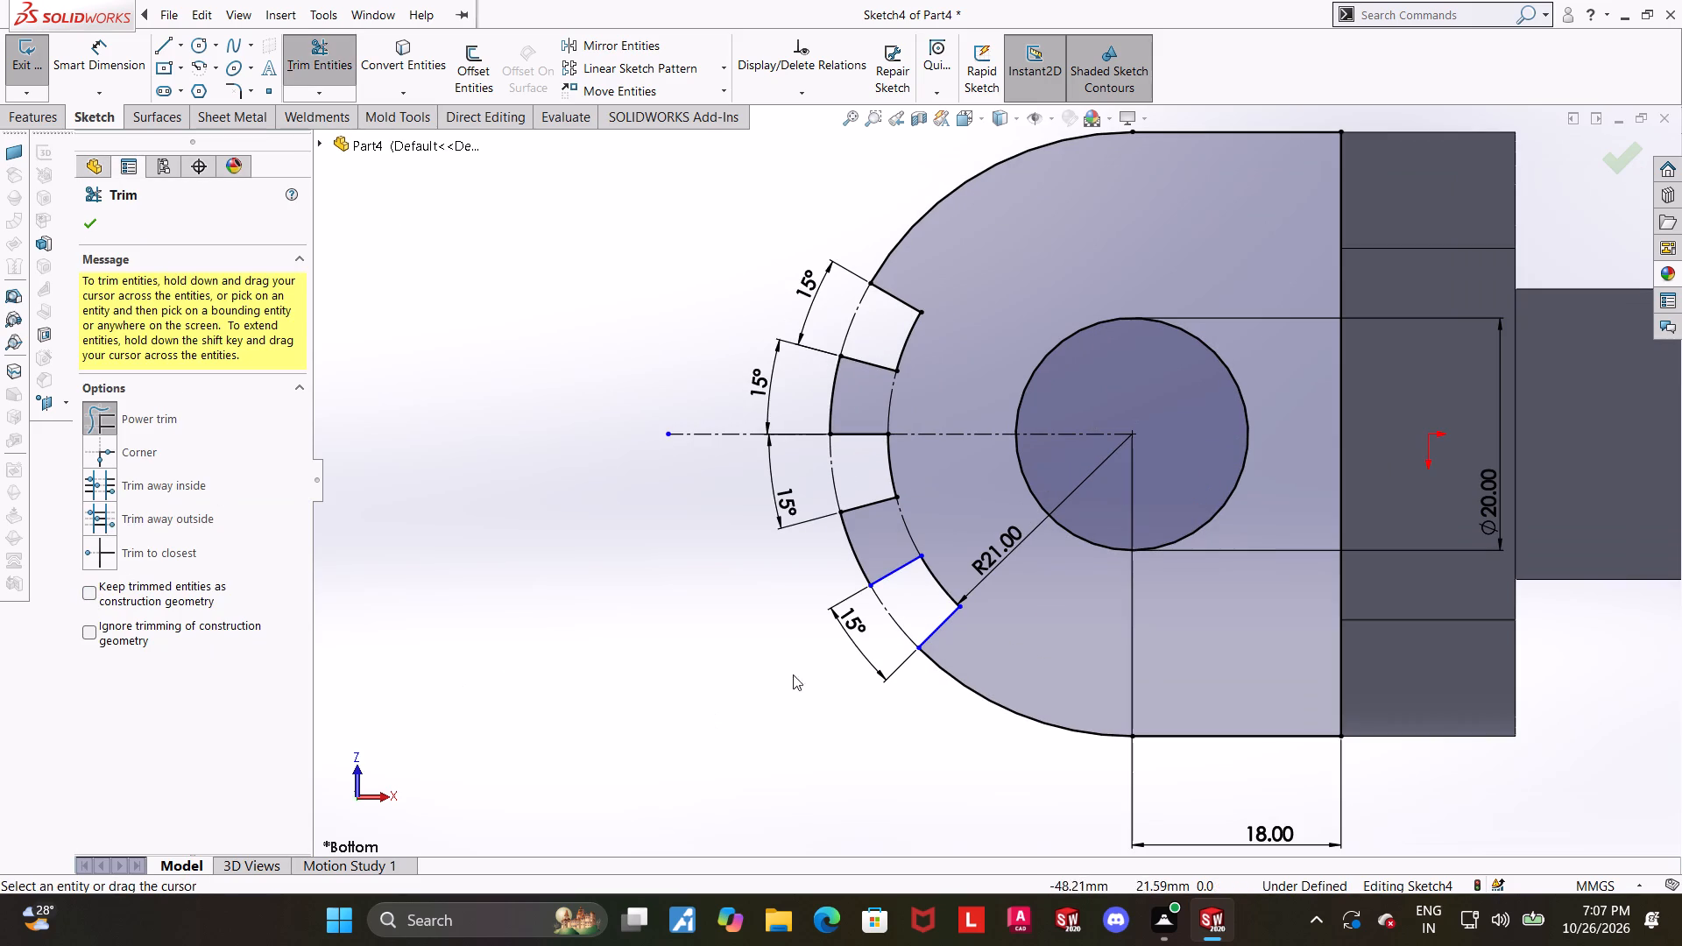
drag(974, 668, 898, 323)
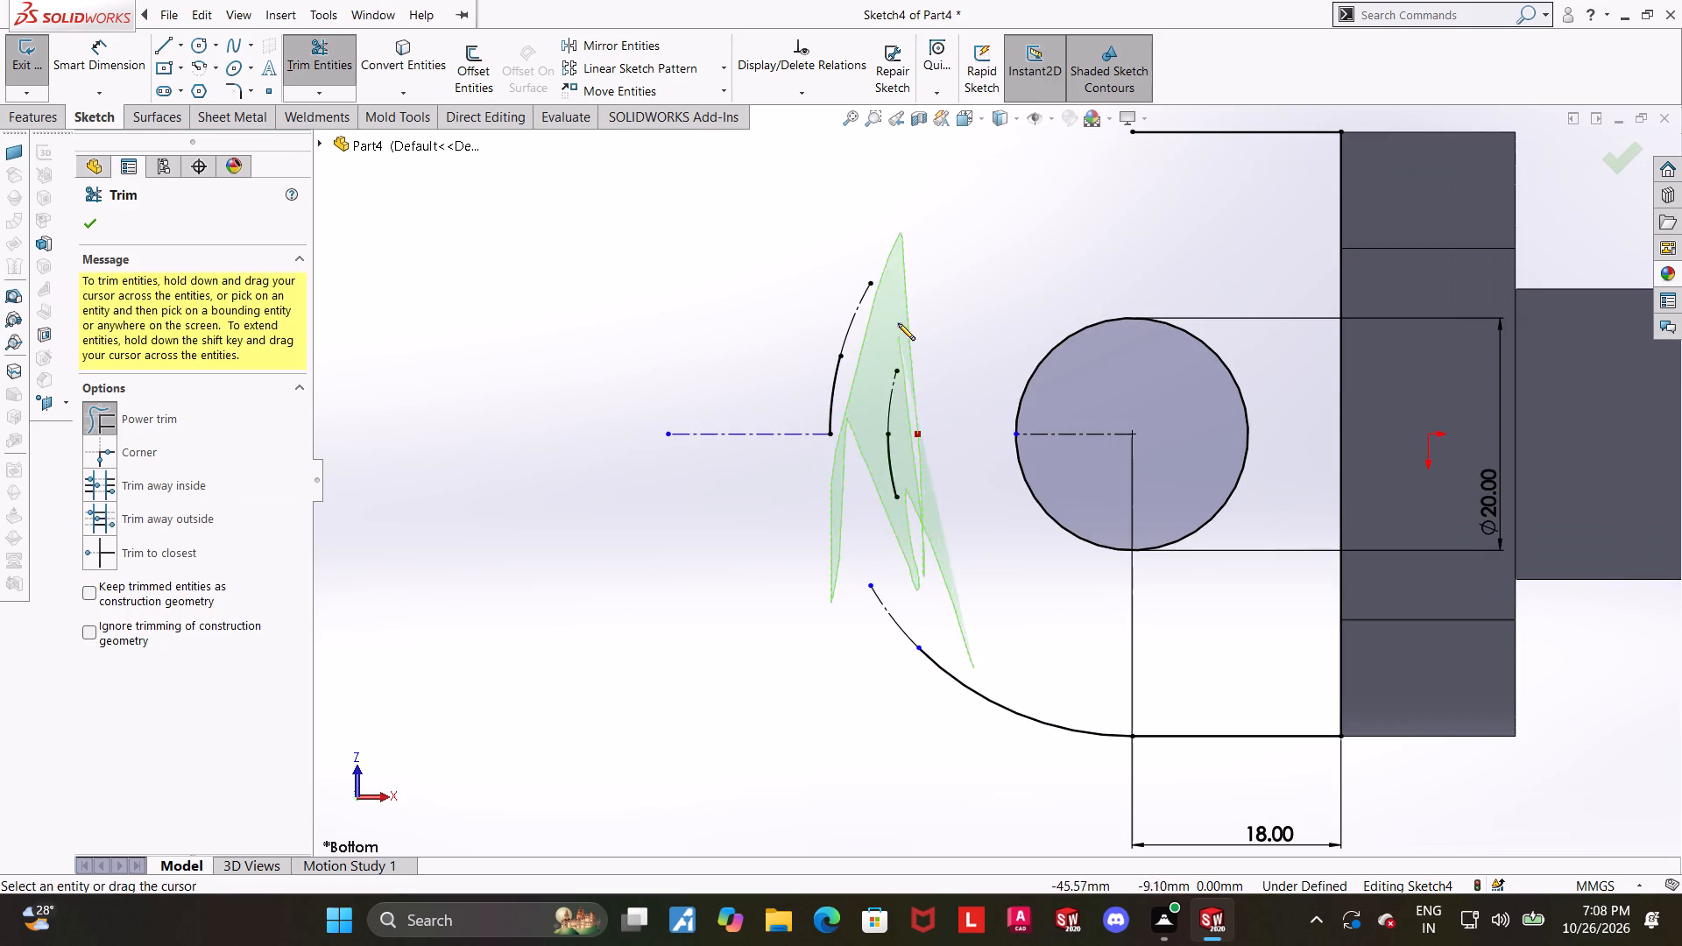
drag(898, 323, 915, 674)
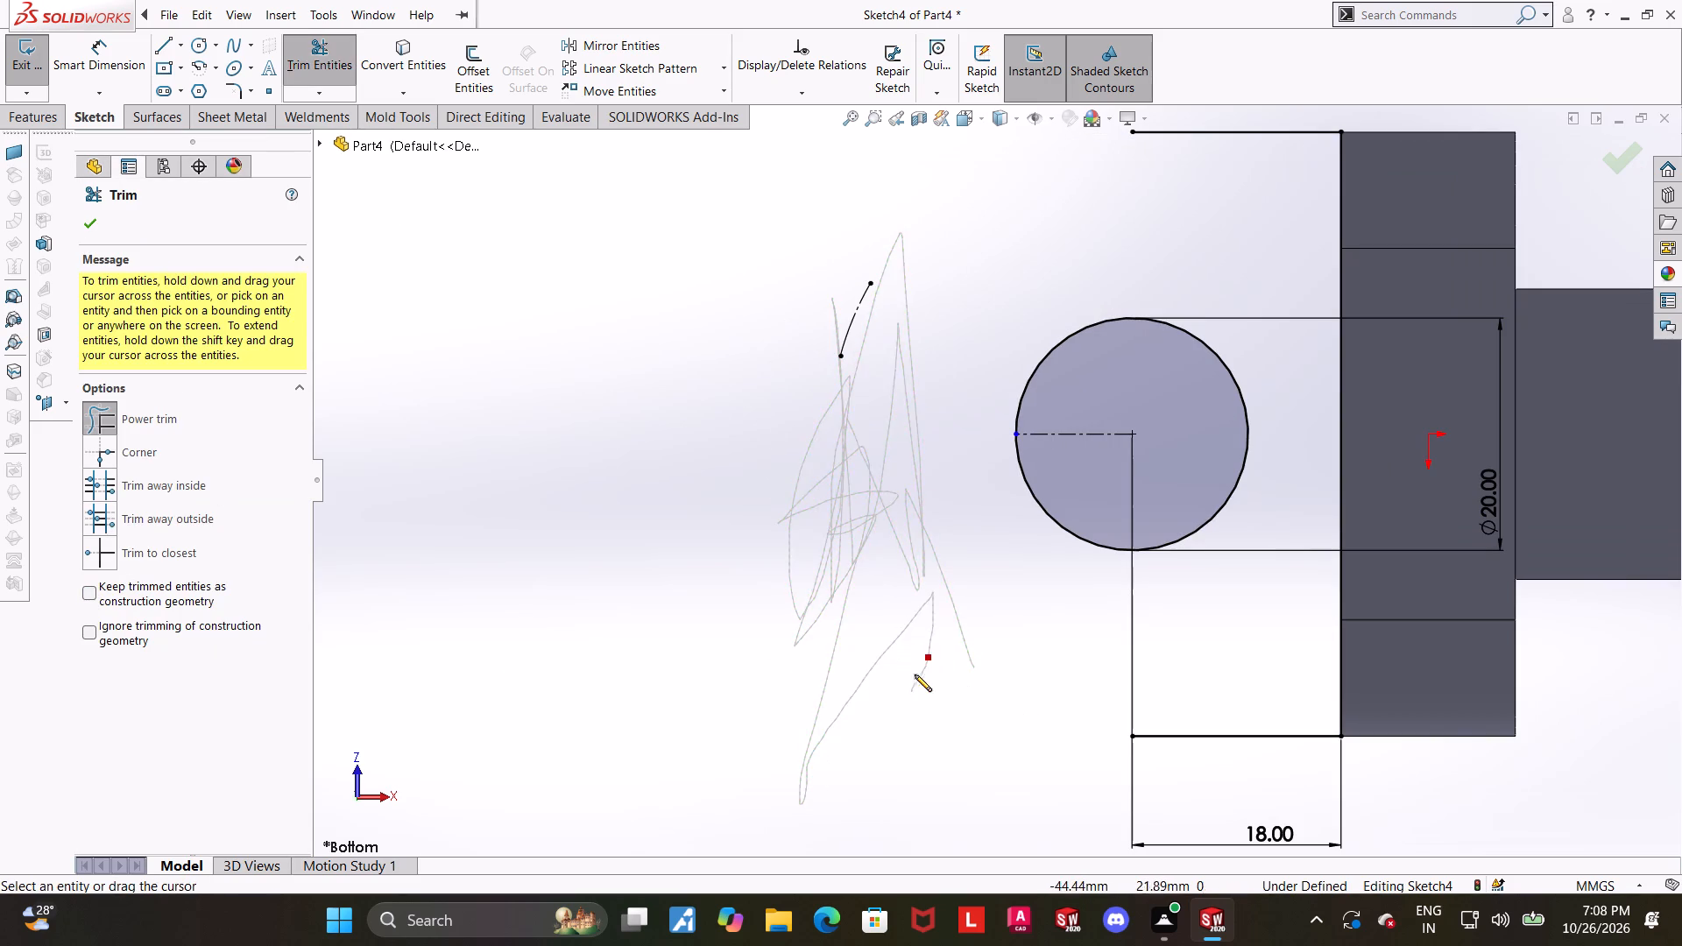
drag(915, 674, 915, 667)
scroll(930, 675, up, 5)
key(Escape)
key(Escape)
click(339, 59)
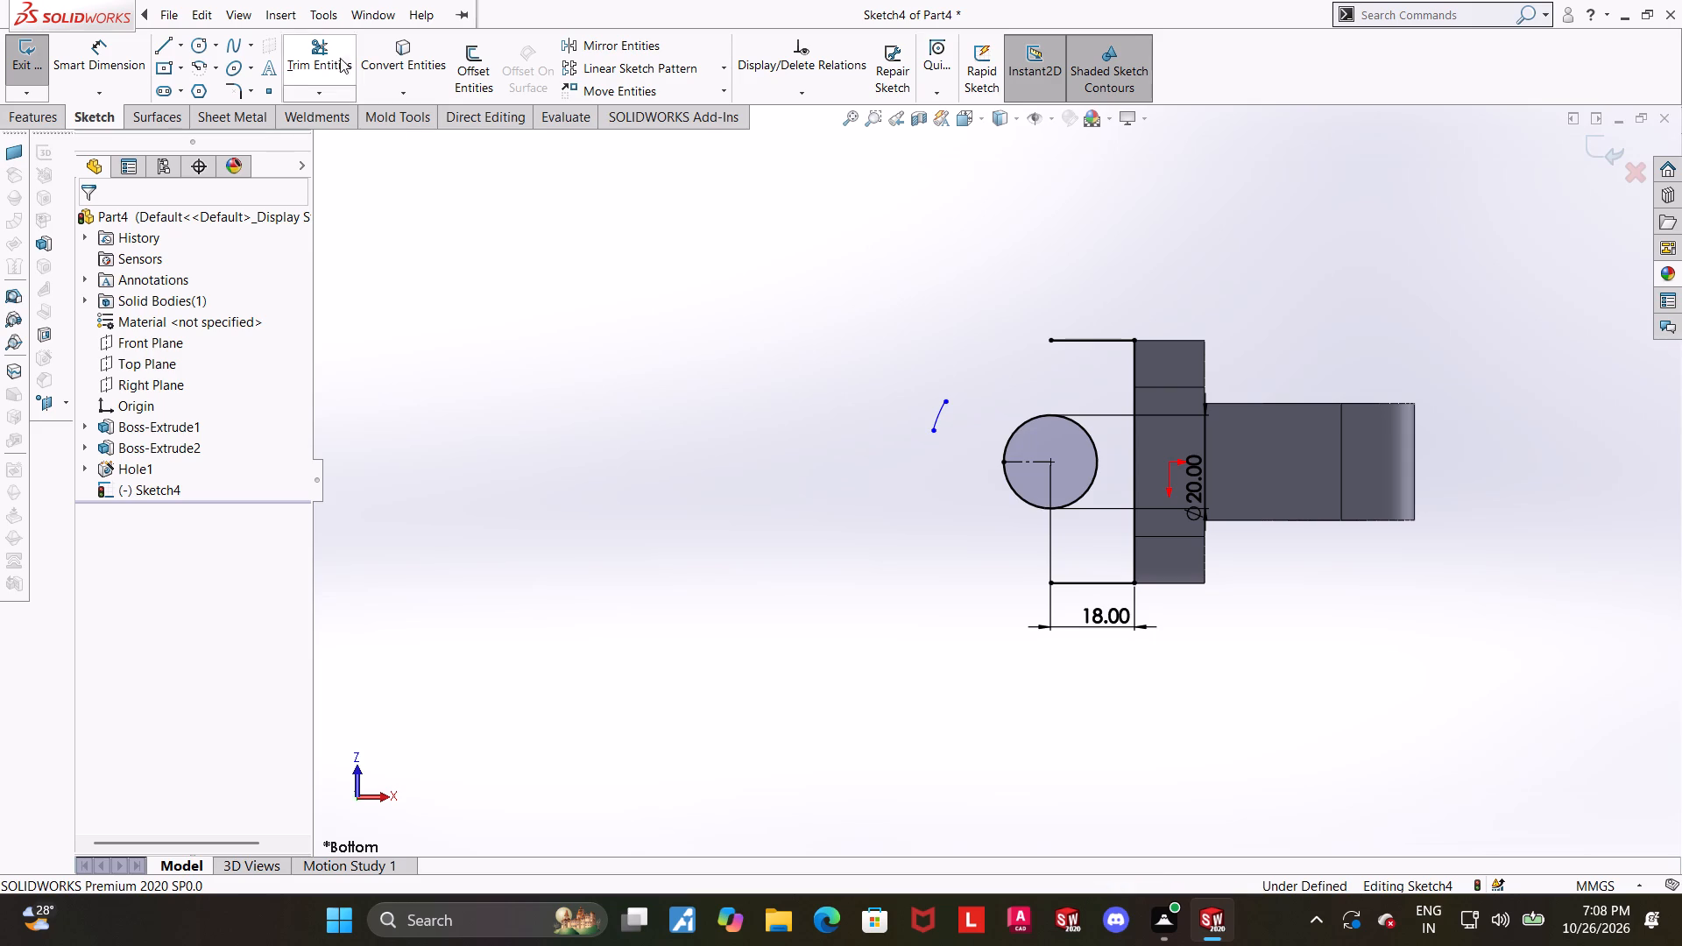
click(304, 67)
drag(947, 413, 918, 408)
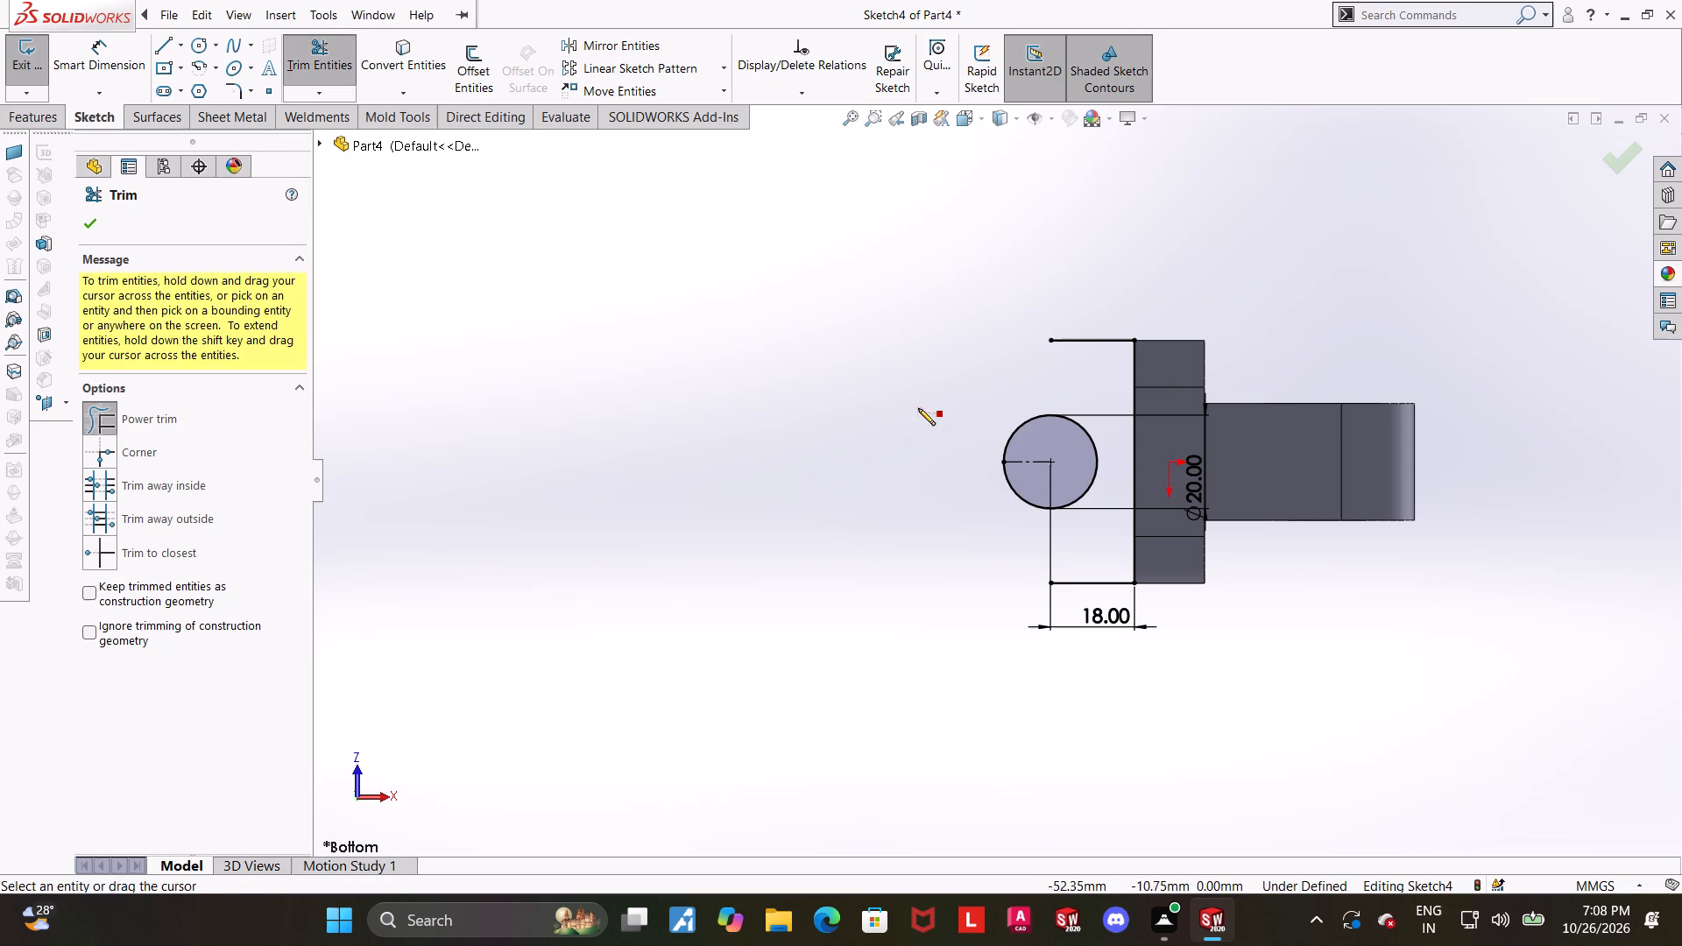
drag(918, 408, 898, 382)
key(Escape)
Draw a semicircular centre-point arc about the hole centre, joining the free ends of the lug's two straight horizontal edges.
click(199, 48)
click(203, 62)
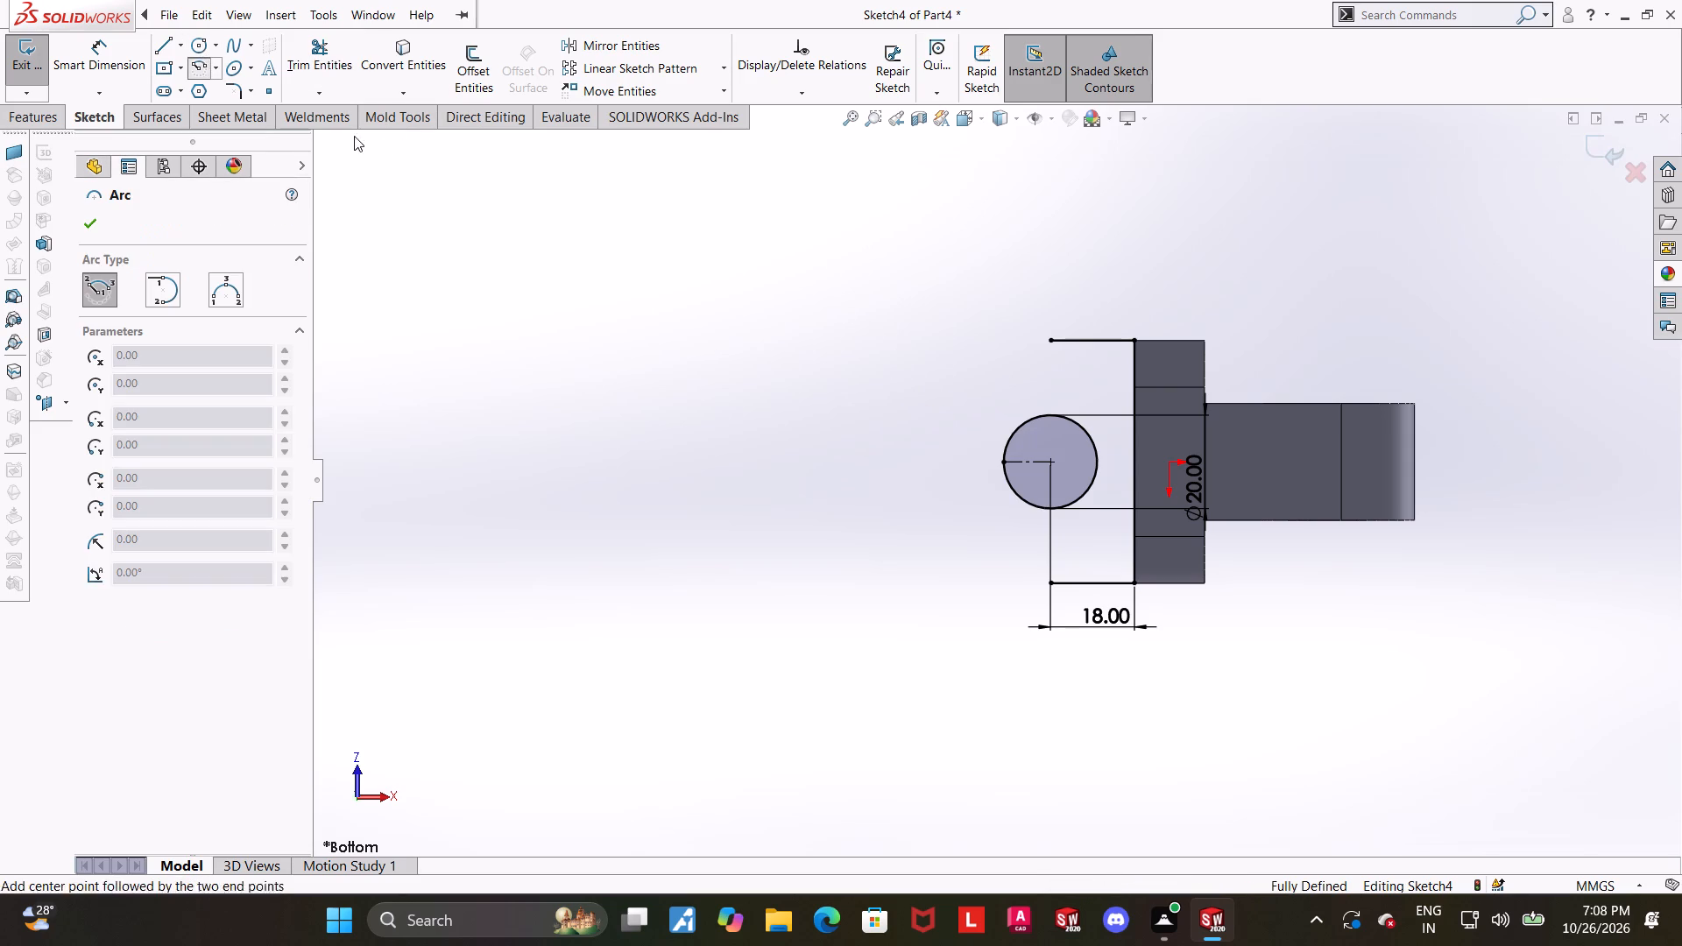
click(1051, 464)
click(1056, 340)
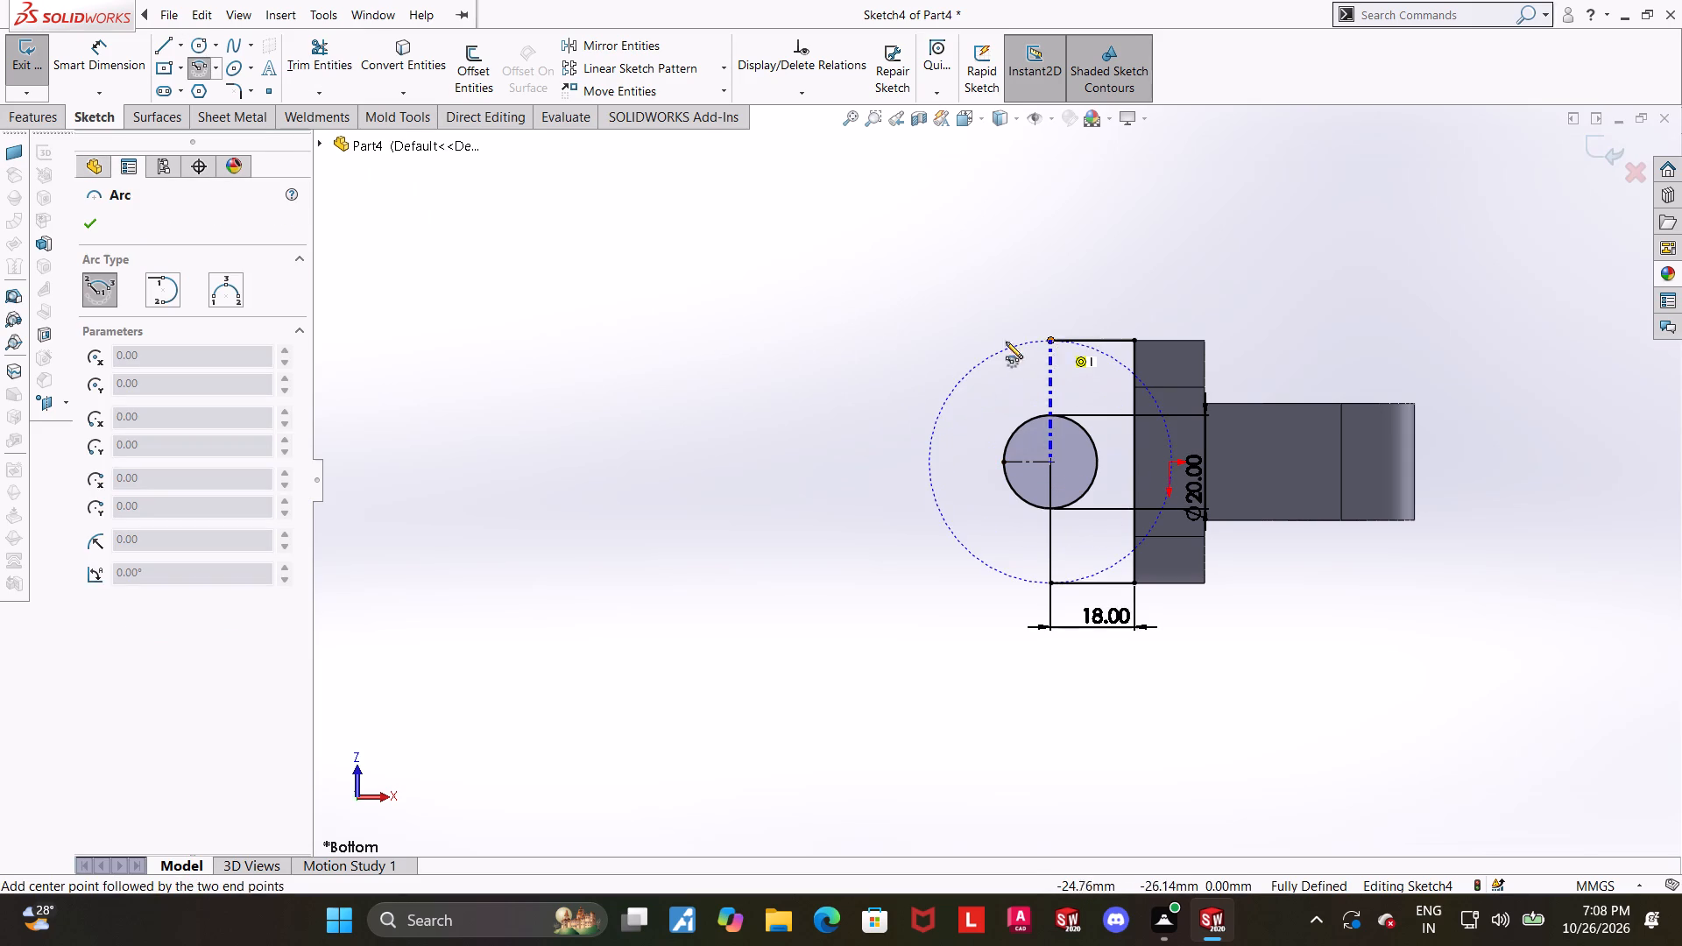
click(1049, 584)
key(Escape)
key(Escape)
scroll(1199, 515, down, 3)
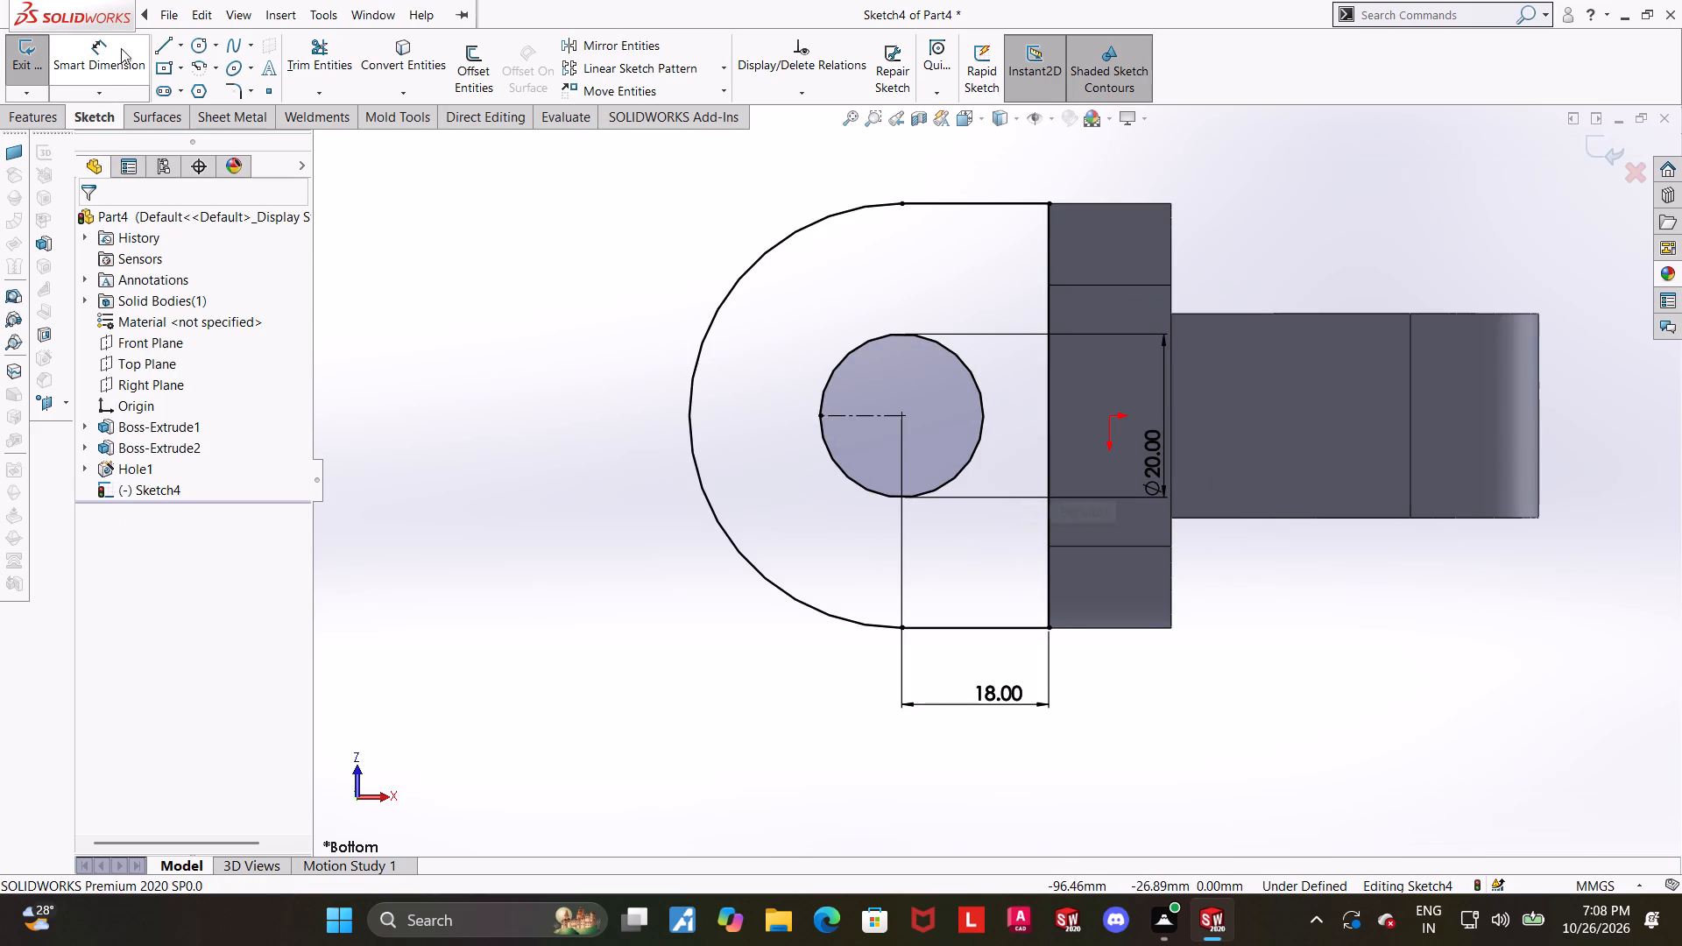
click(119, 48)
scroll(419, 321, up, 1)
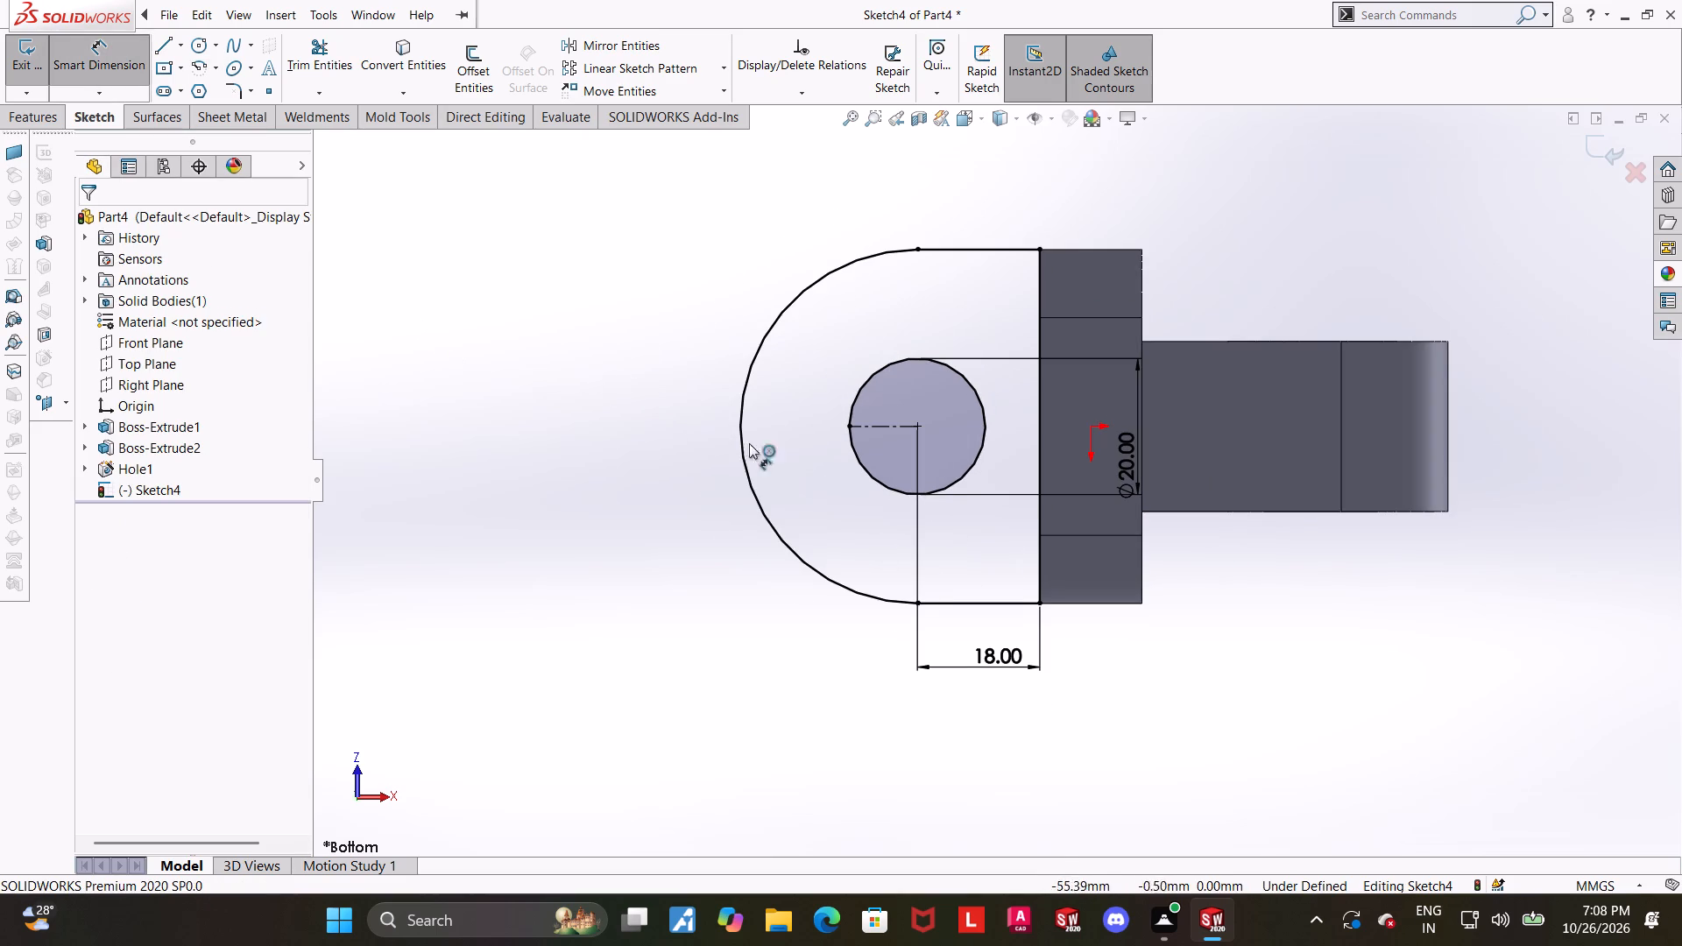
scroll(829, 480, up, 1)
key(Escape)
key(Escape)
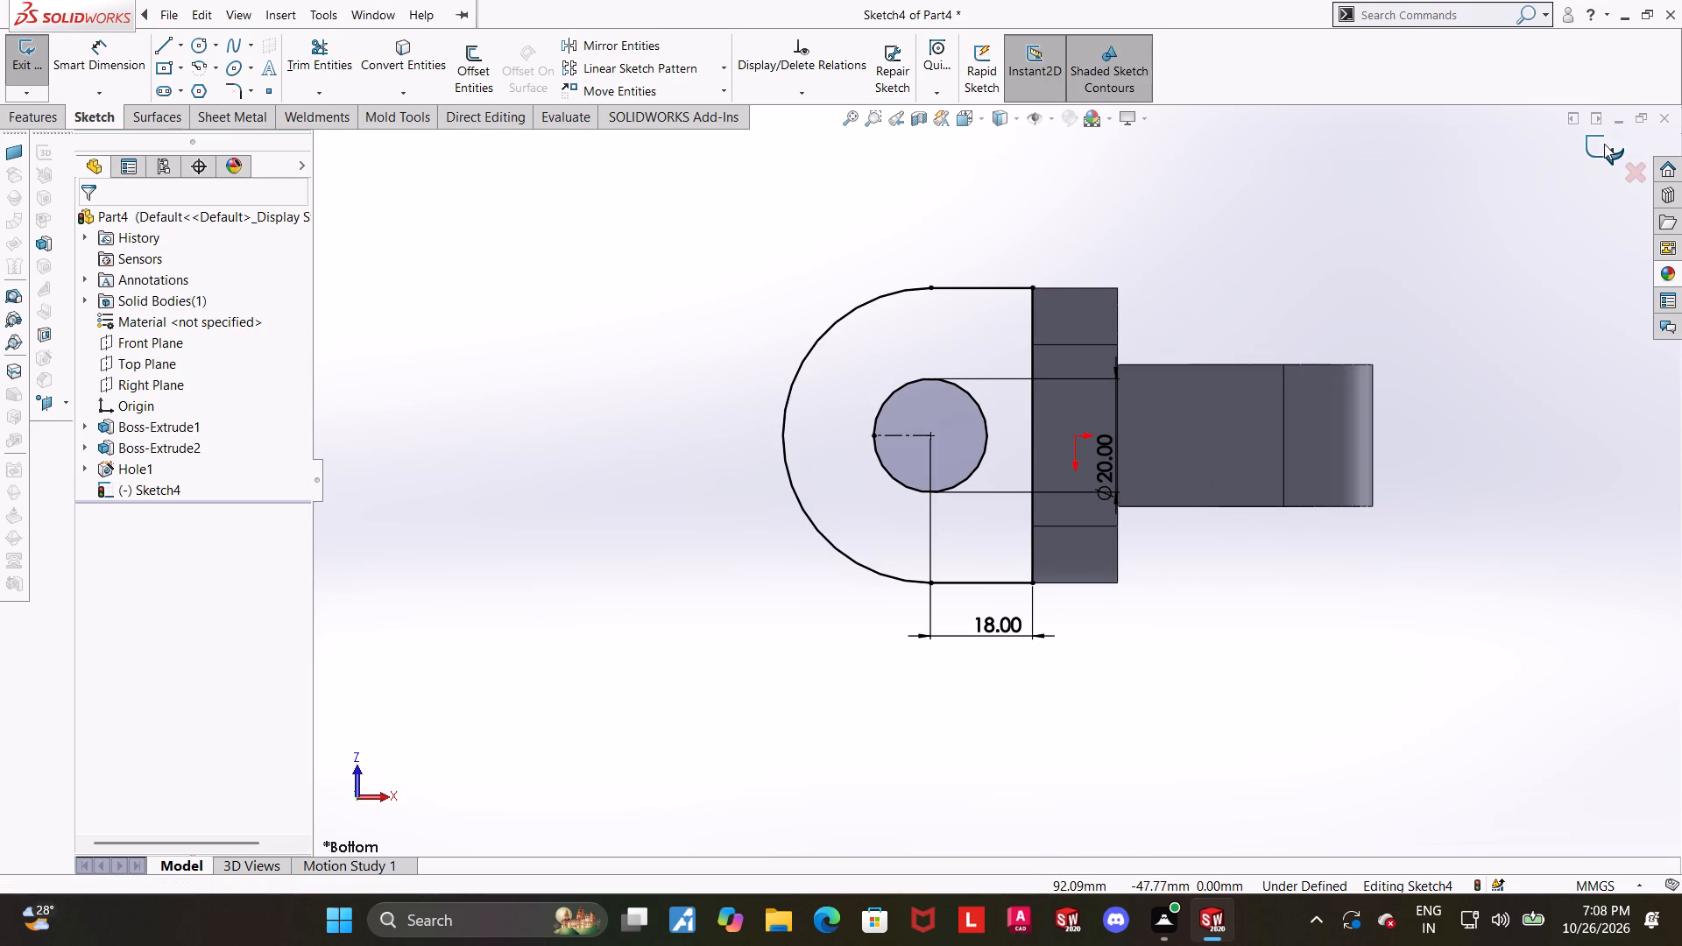
Close the lug sketch and extrude its outline region around the hole 20 mm, mid-plane, merged with the block.
click(1604, 144)
scroll(1240, 406, up, 2)
middle_drag(1184, 613, 1175, 401)
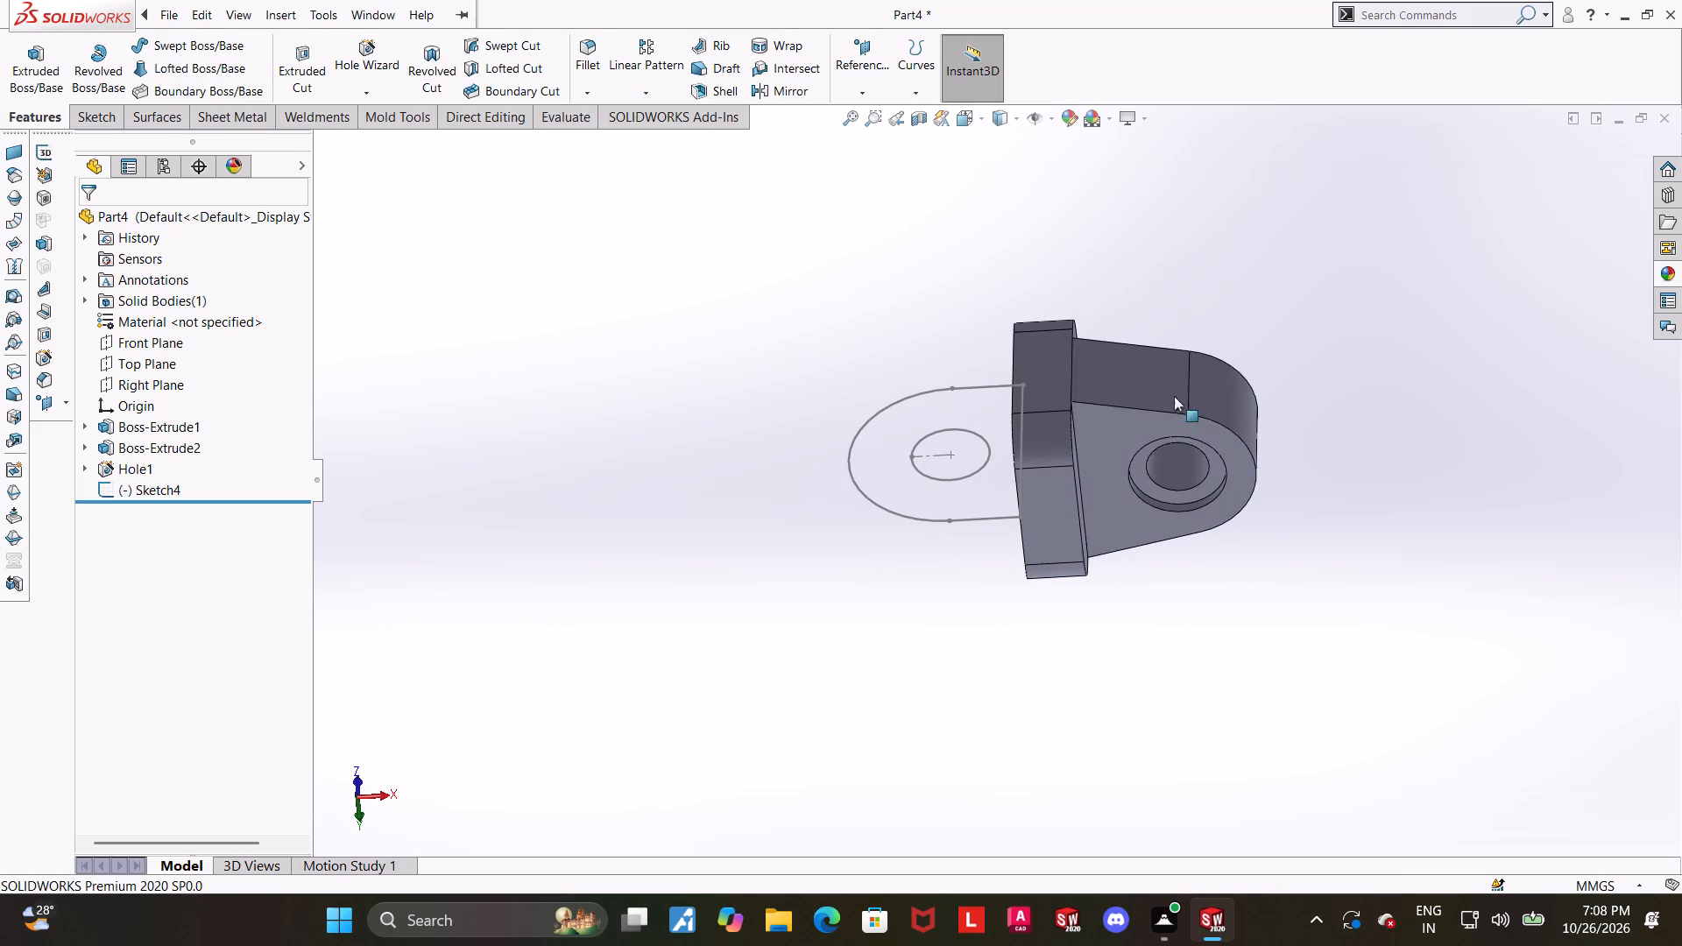
click(144, 486)
click(34, 76)
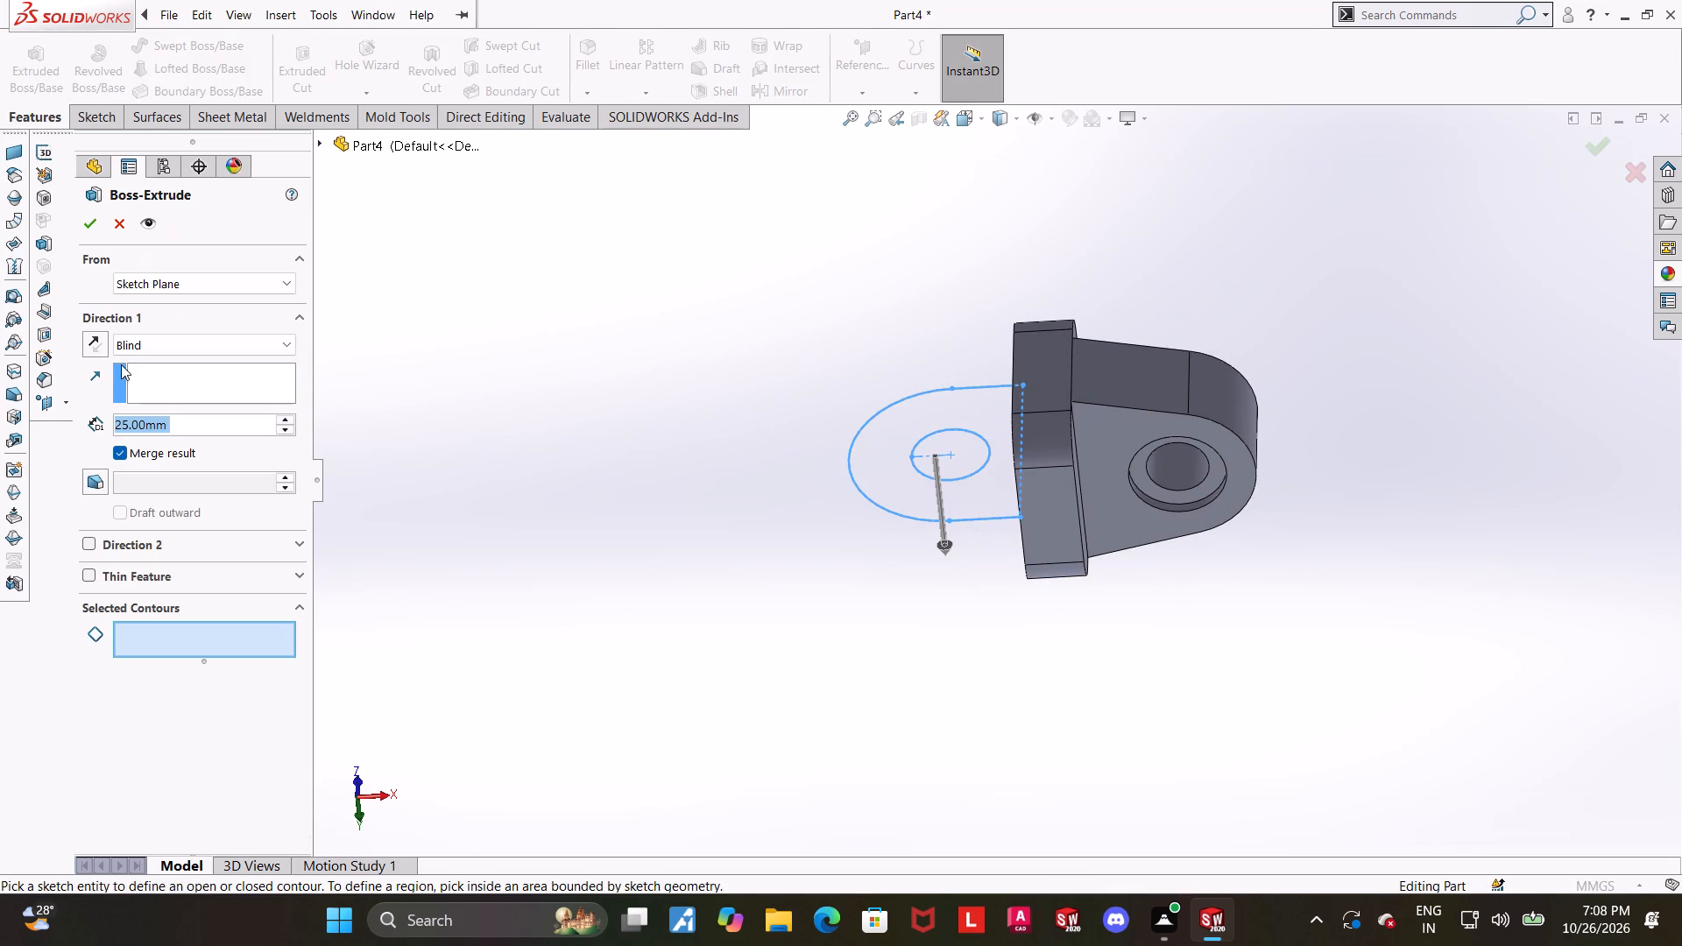
click(158, 346)
click(156, 452)
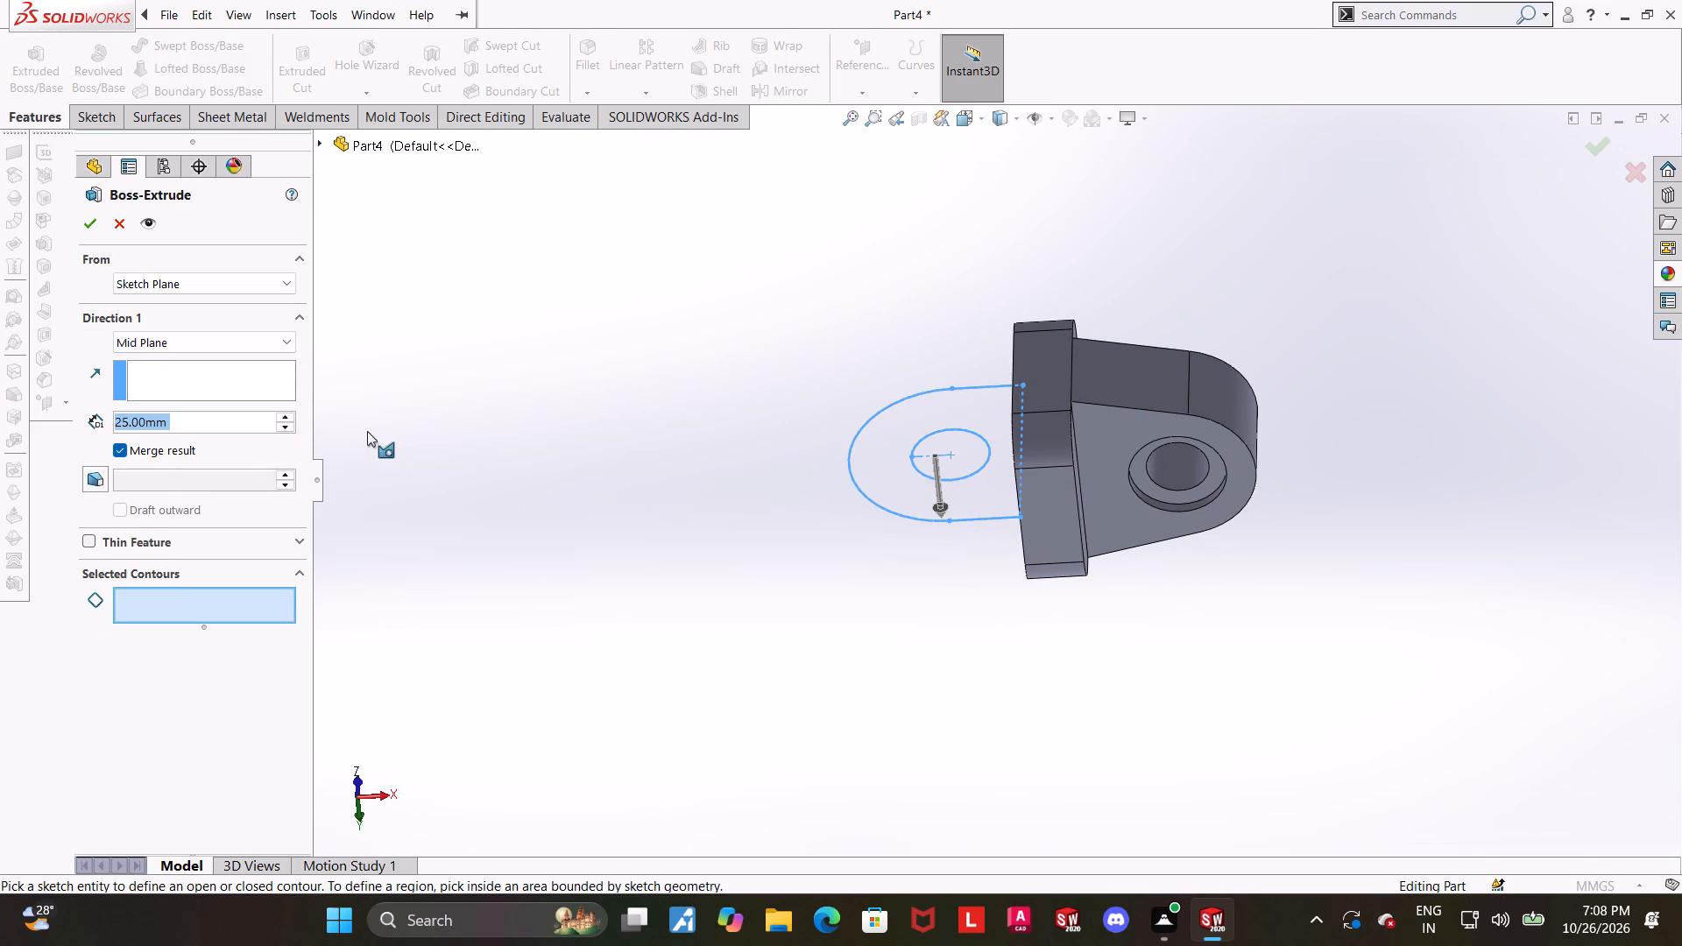
click(899, 474)
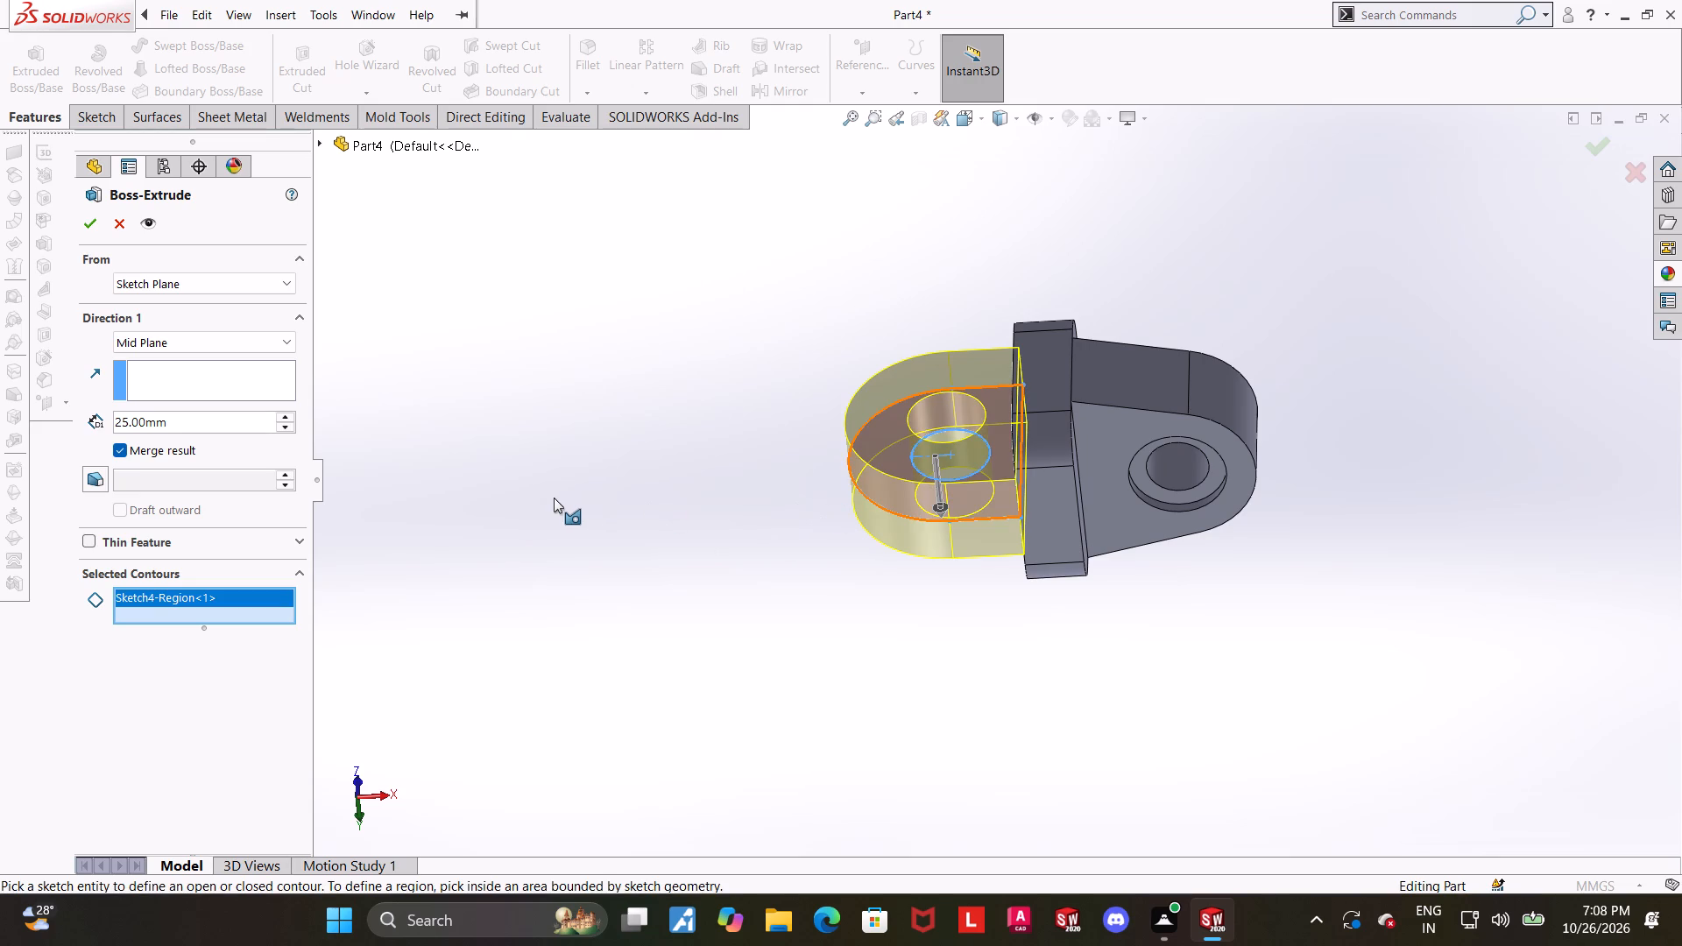
click(173, 422)
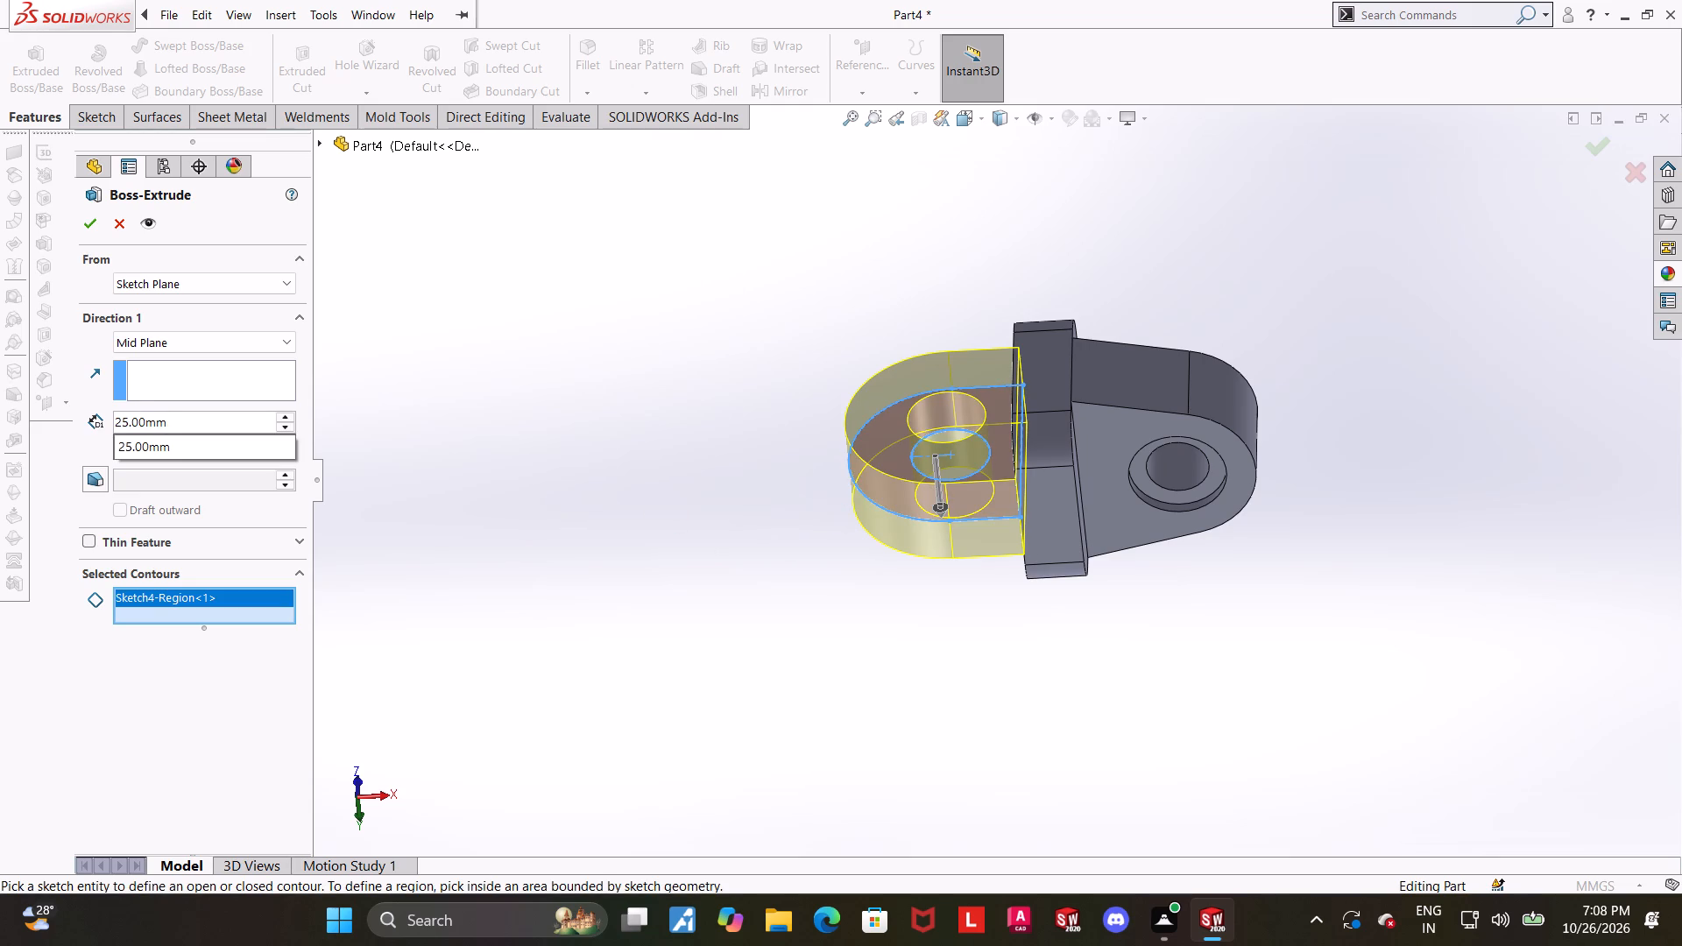
drag(193, 422, 0, 432)
text(20)
key(Return)
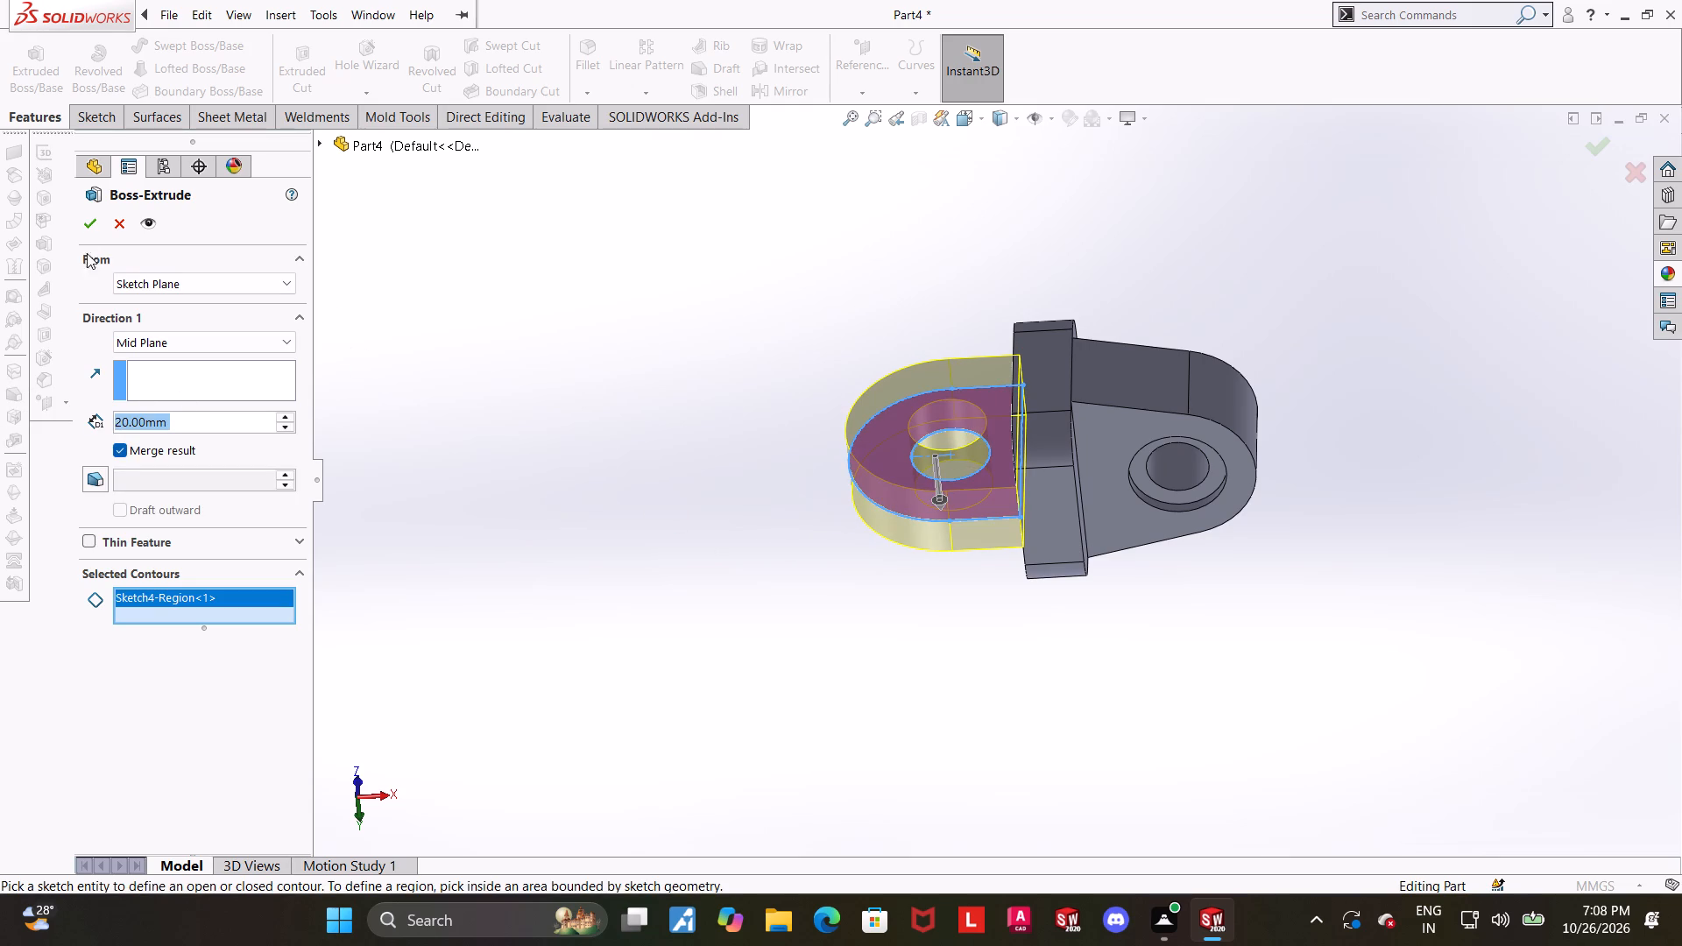
click(91, 215)
click(686, 594)
Start a new sketch on the flat face of the round-ended lug and view it face-on.
middle_drag(1173, 611, 1226, 493)
scroll(1252, 481, up, 1)
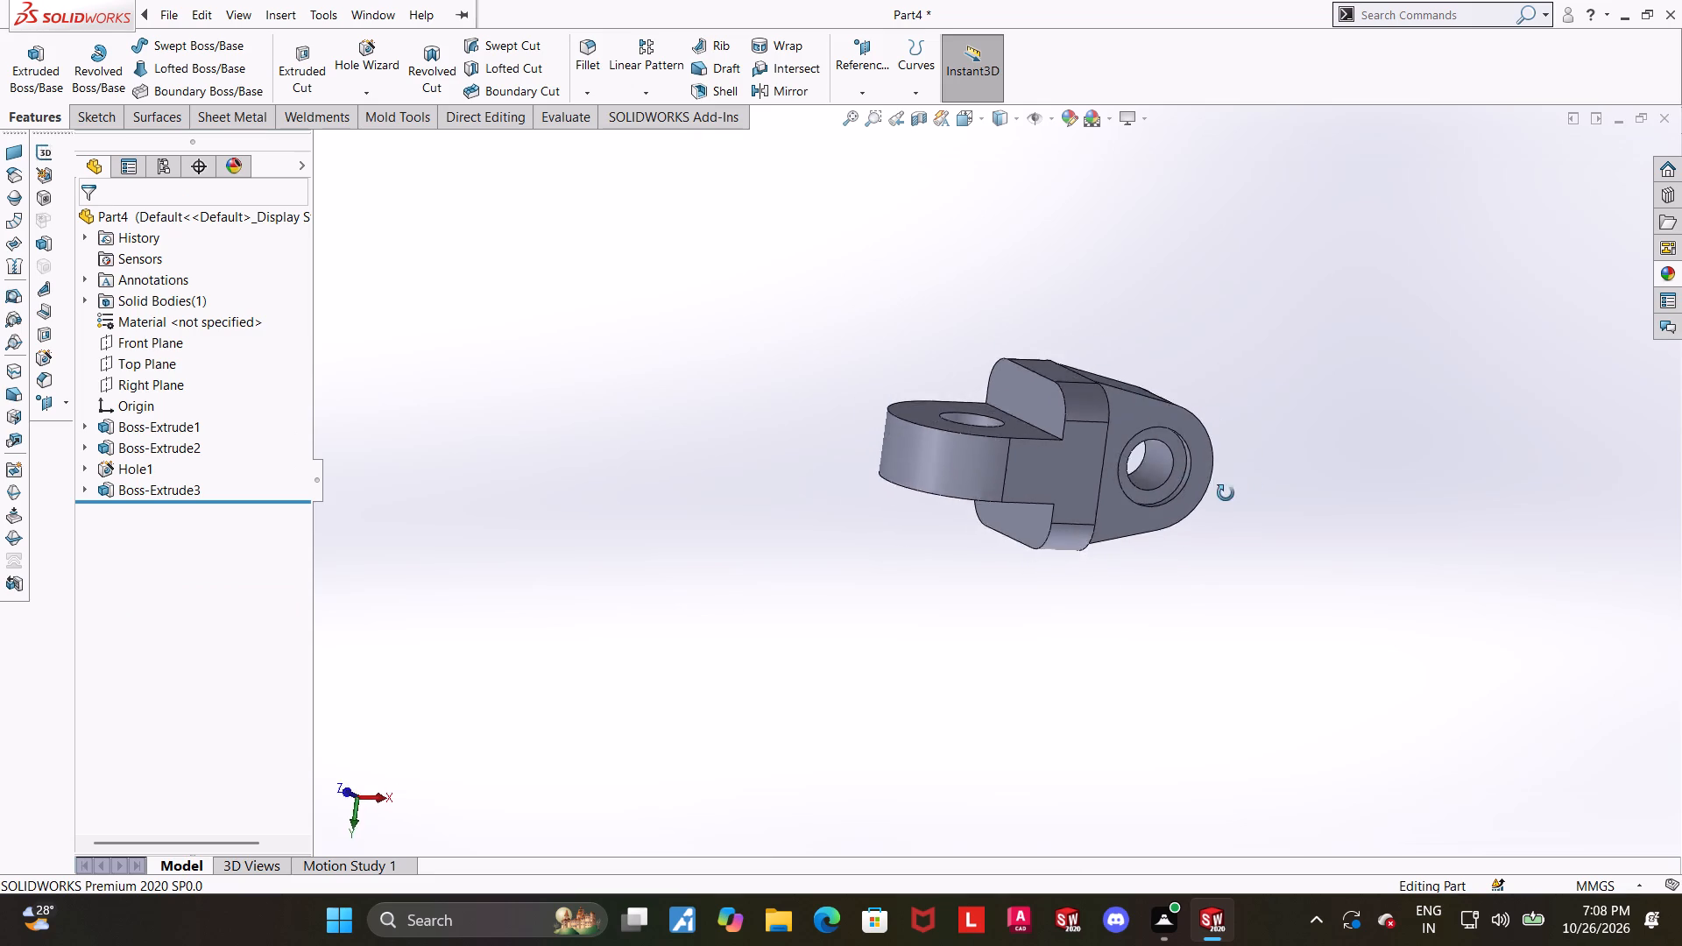
middle_drag(1226, 493, 1110, 562)
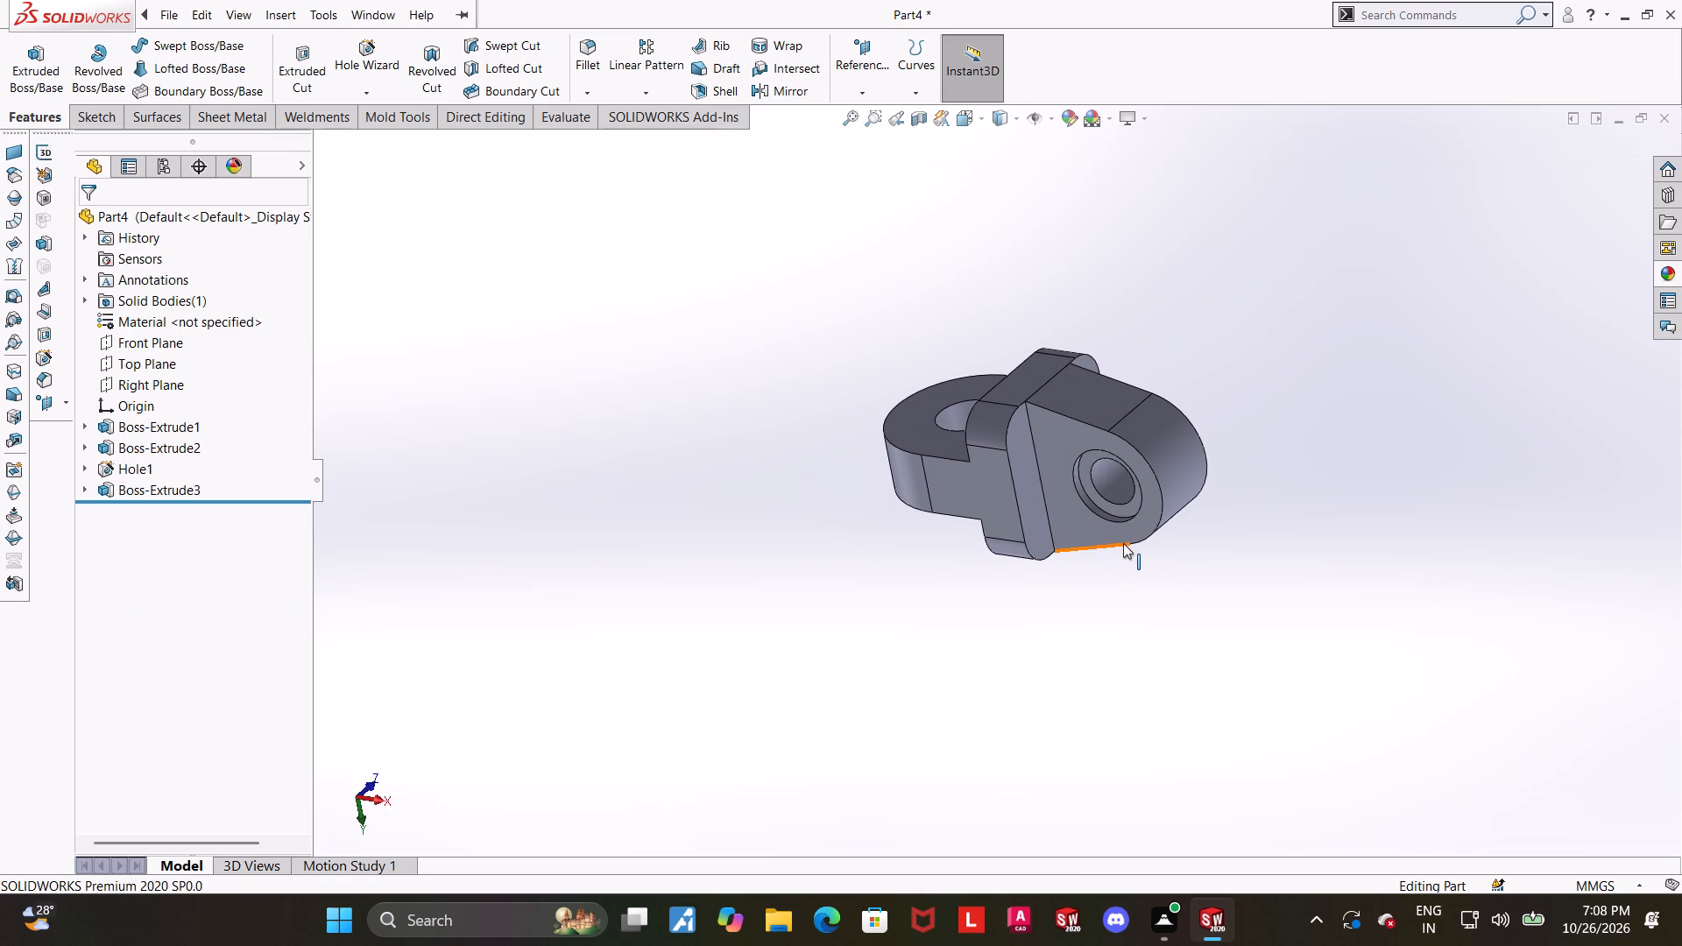
middle_drag(1126, 543, 1162, 585)
click(1052, 709)
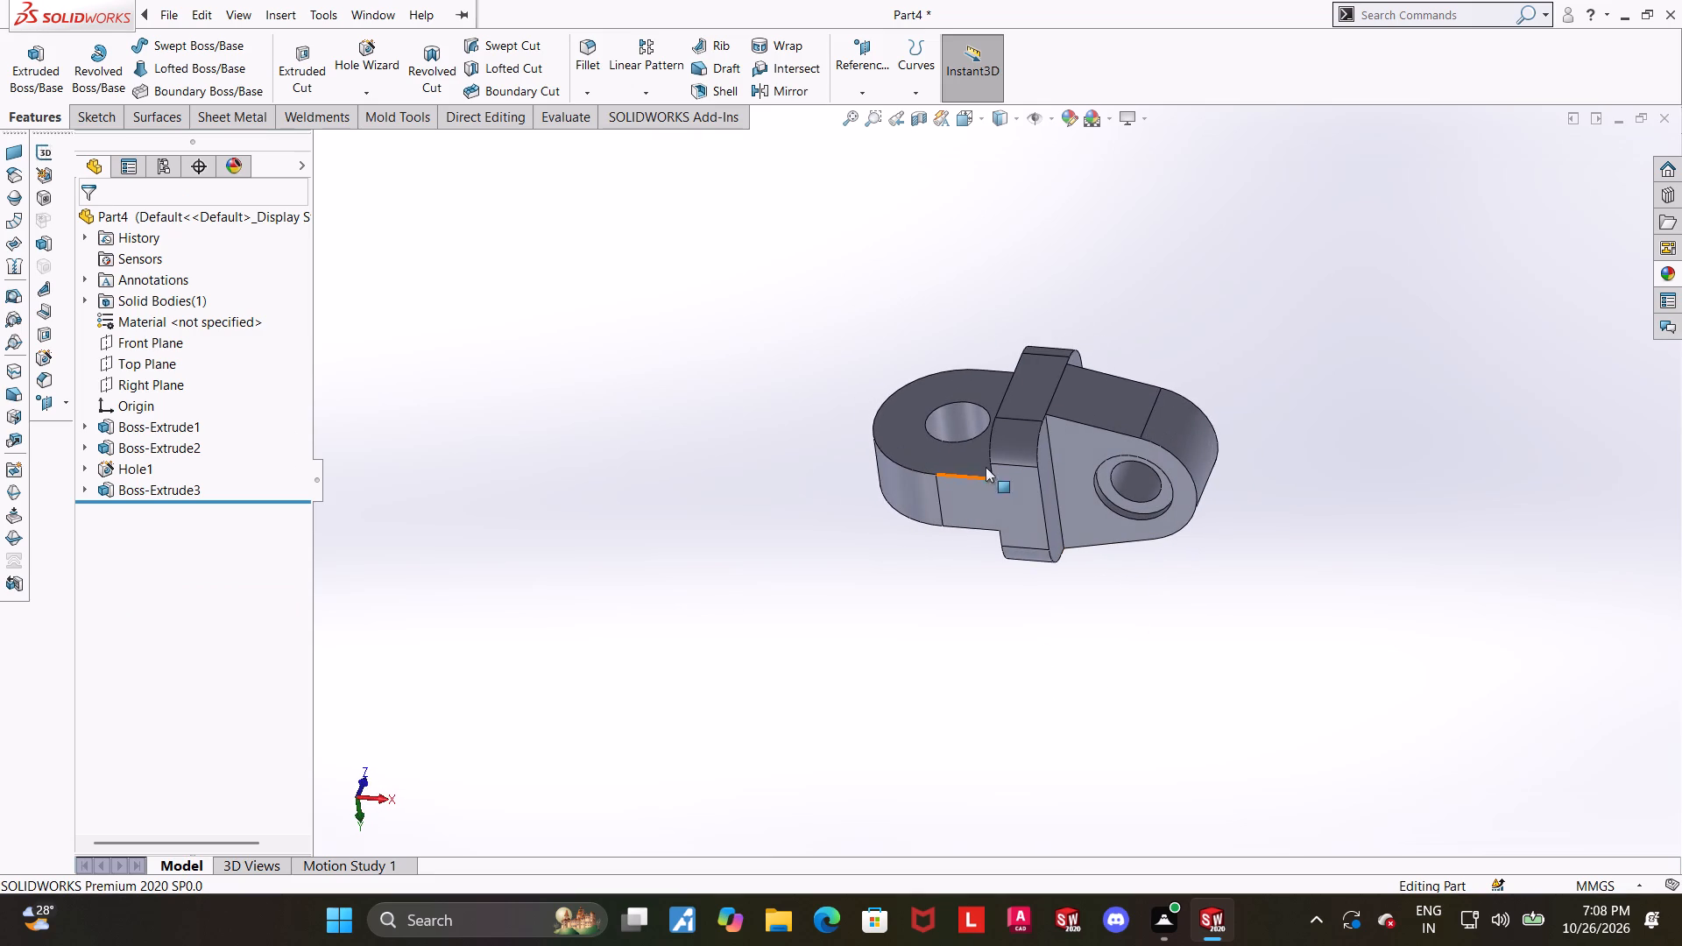
click(905, 434)
click(979, 389)
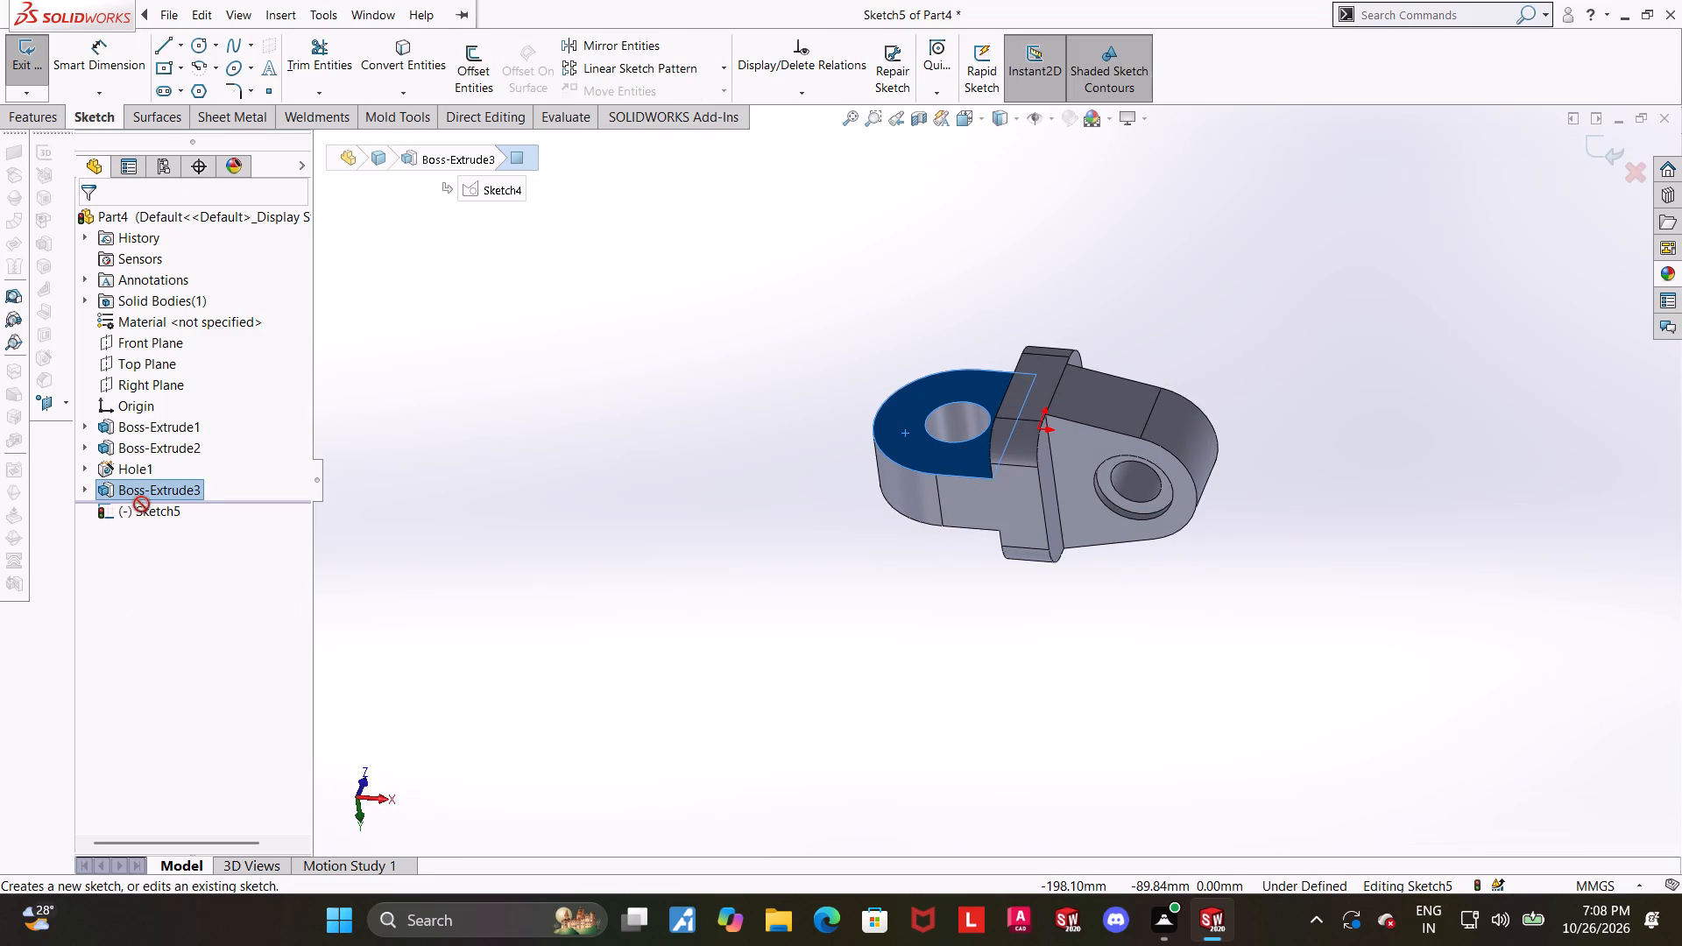
click(147, 505)
click(181, 480)
click(1418, 335)
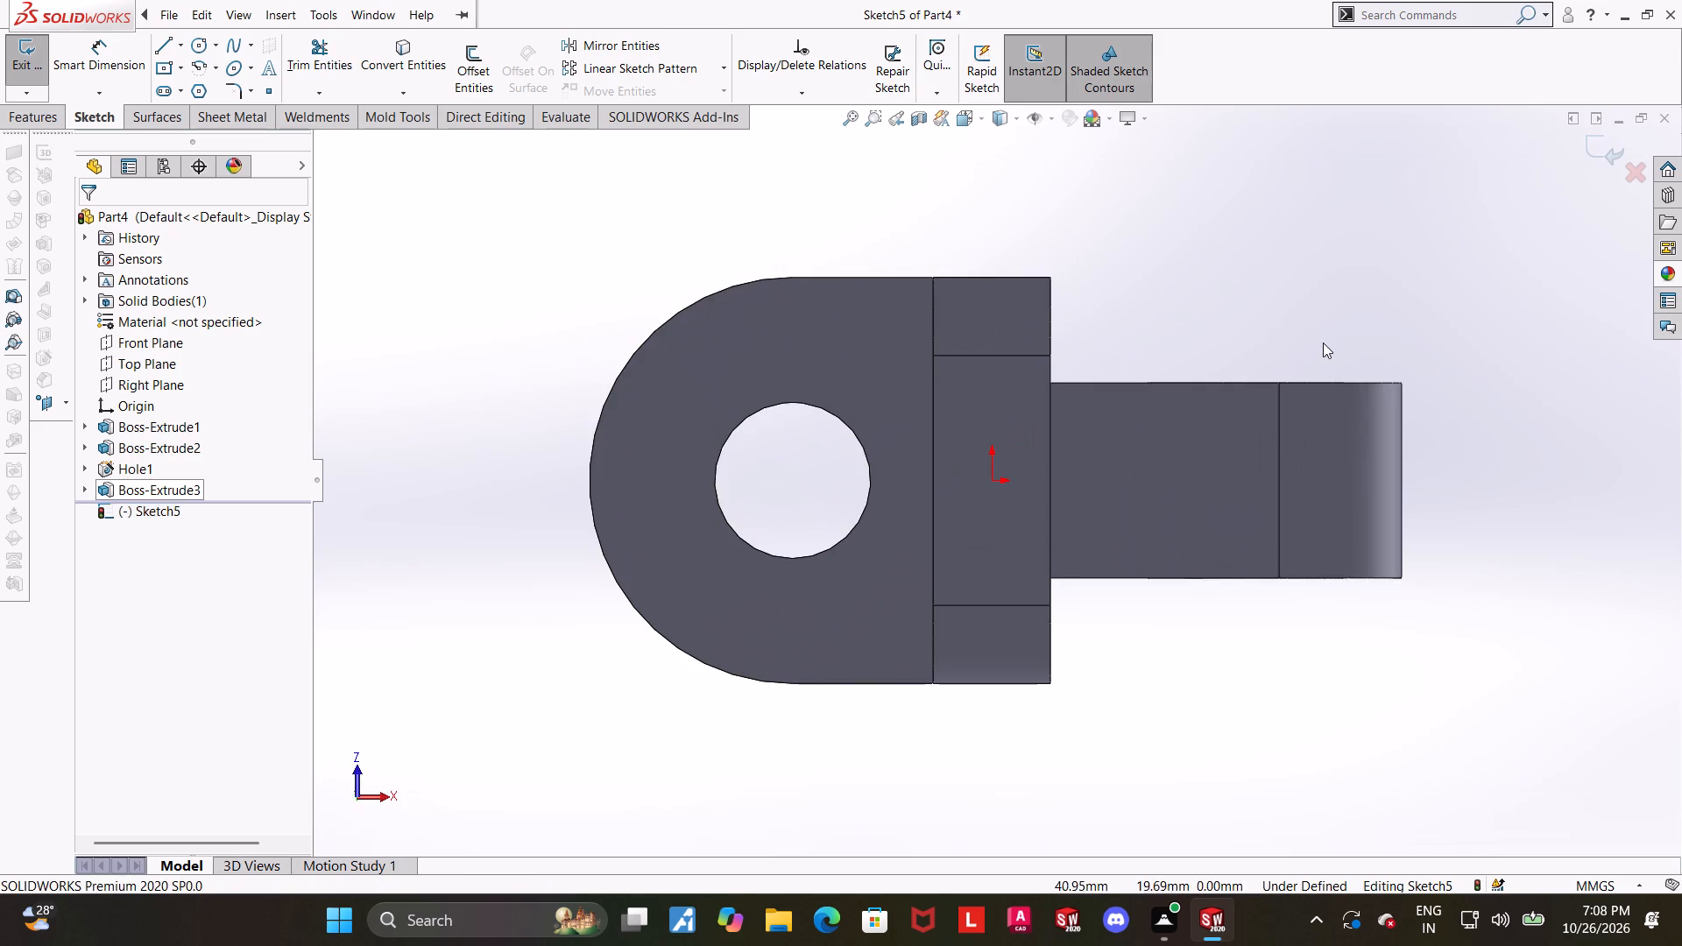
scroll(1322, 347, up, 1)
scroll(1098, 423, down, 1)
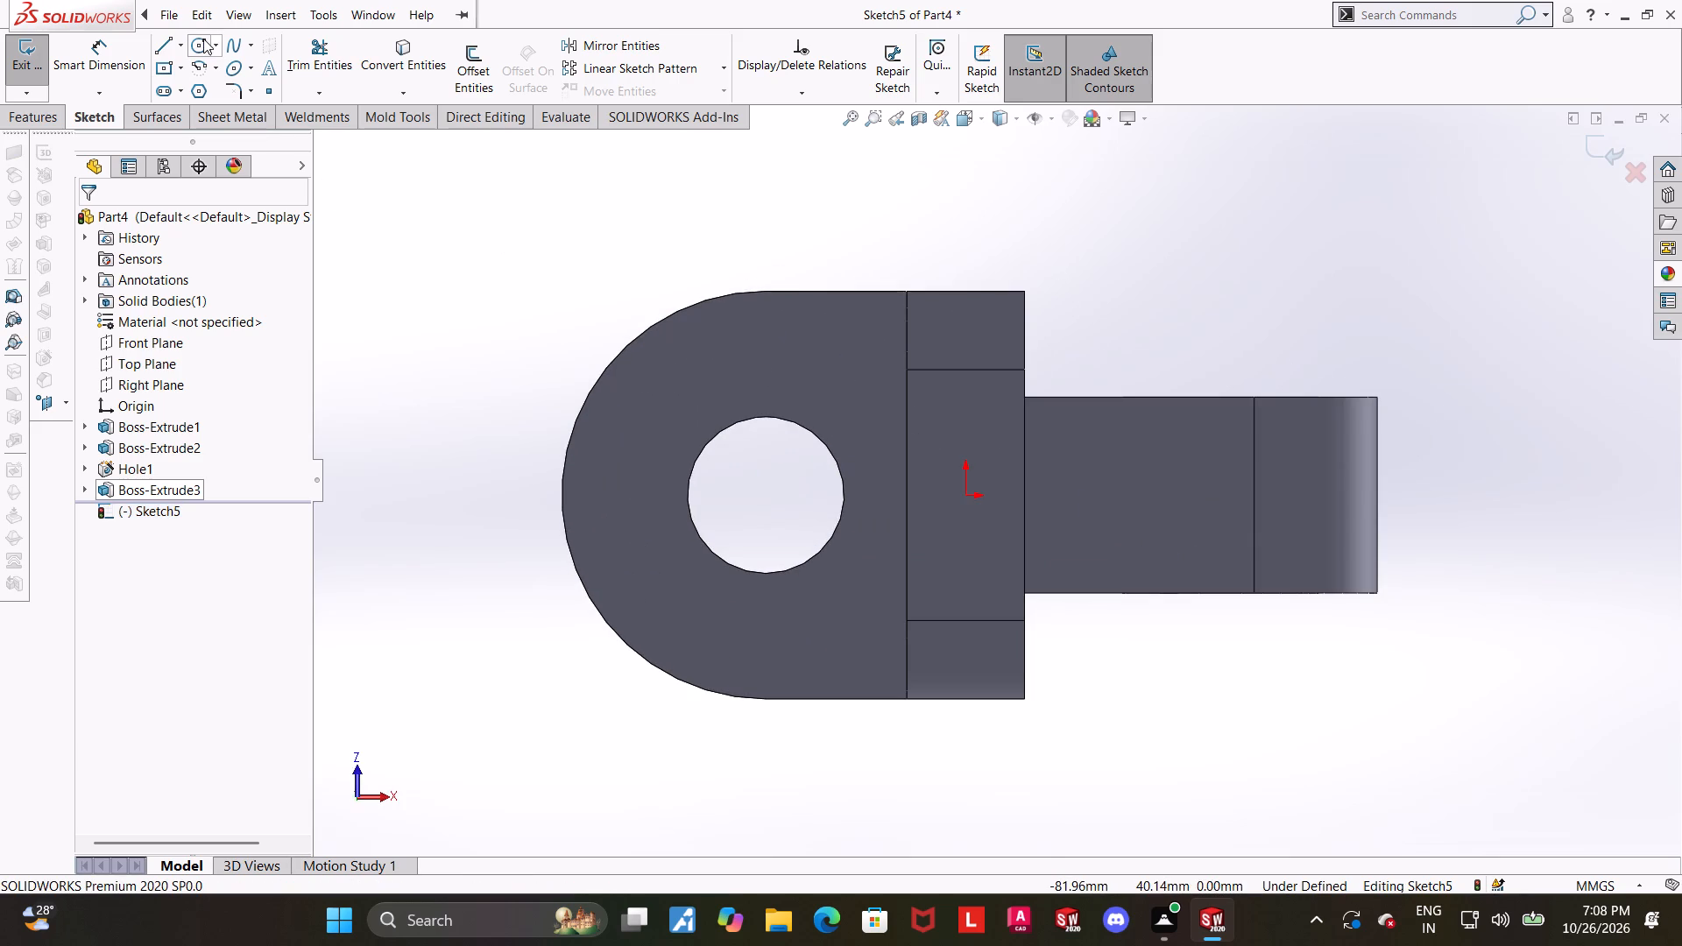
Draw a centre-point arc of about 18.6 mm radius around the hole, spanning about 116° between the hole and the rounded edge.
click(203, 39)
key(Escape)
click(197, 73)
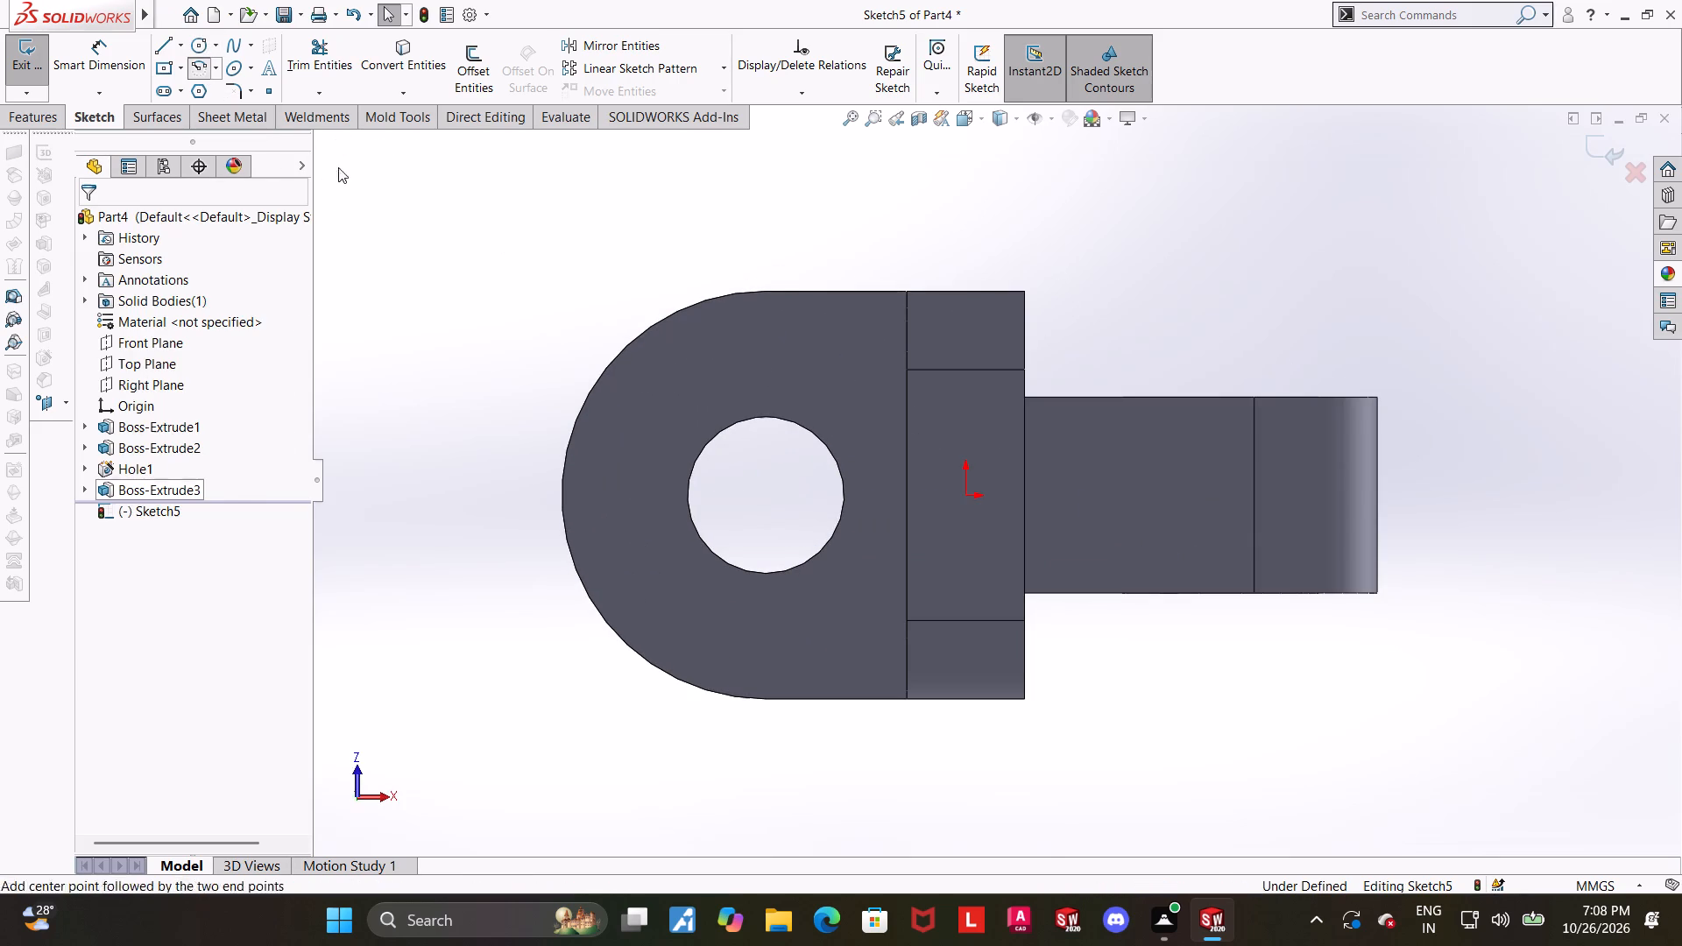
click(760, 492)
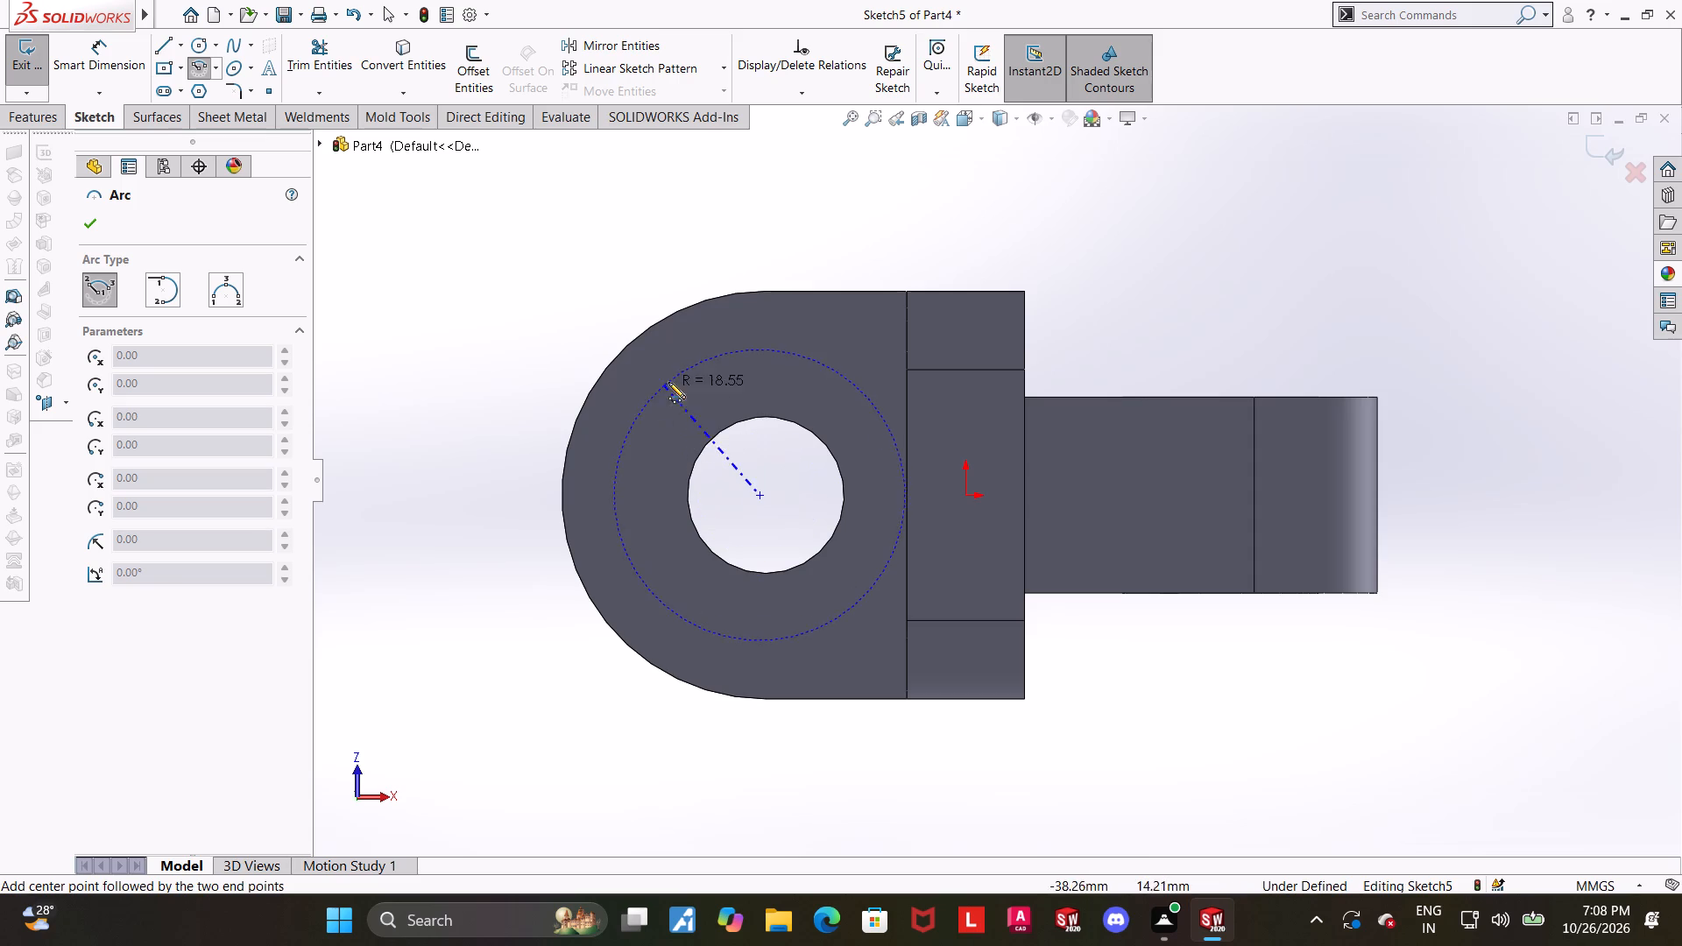
click(687, 369)
click(695, 591)
key(Escape)
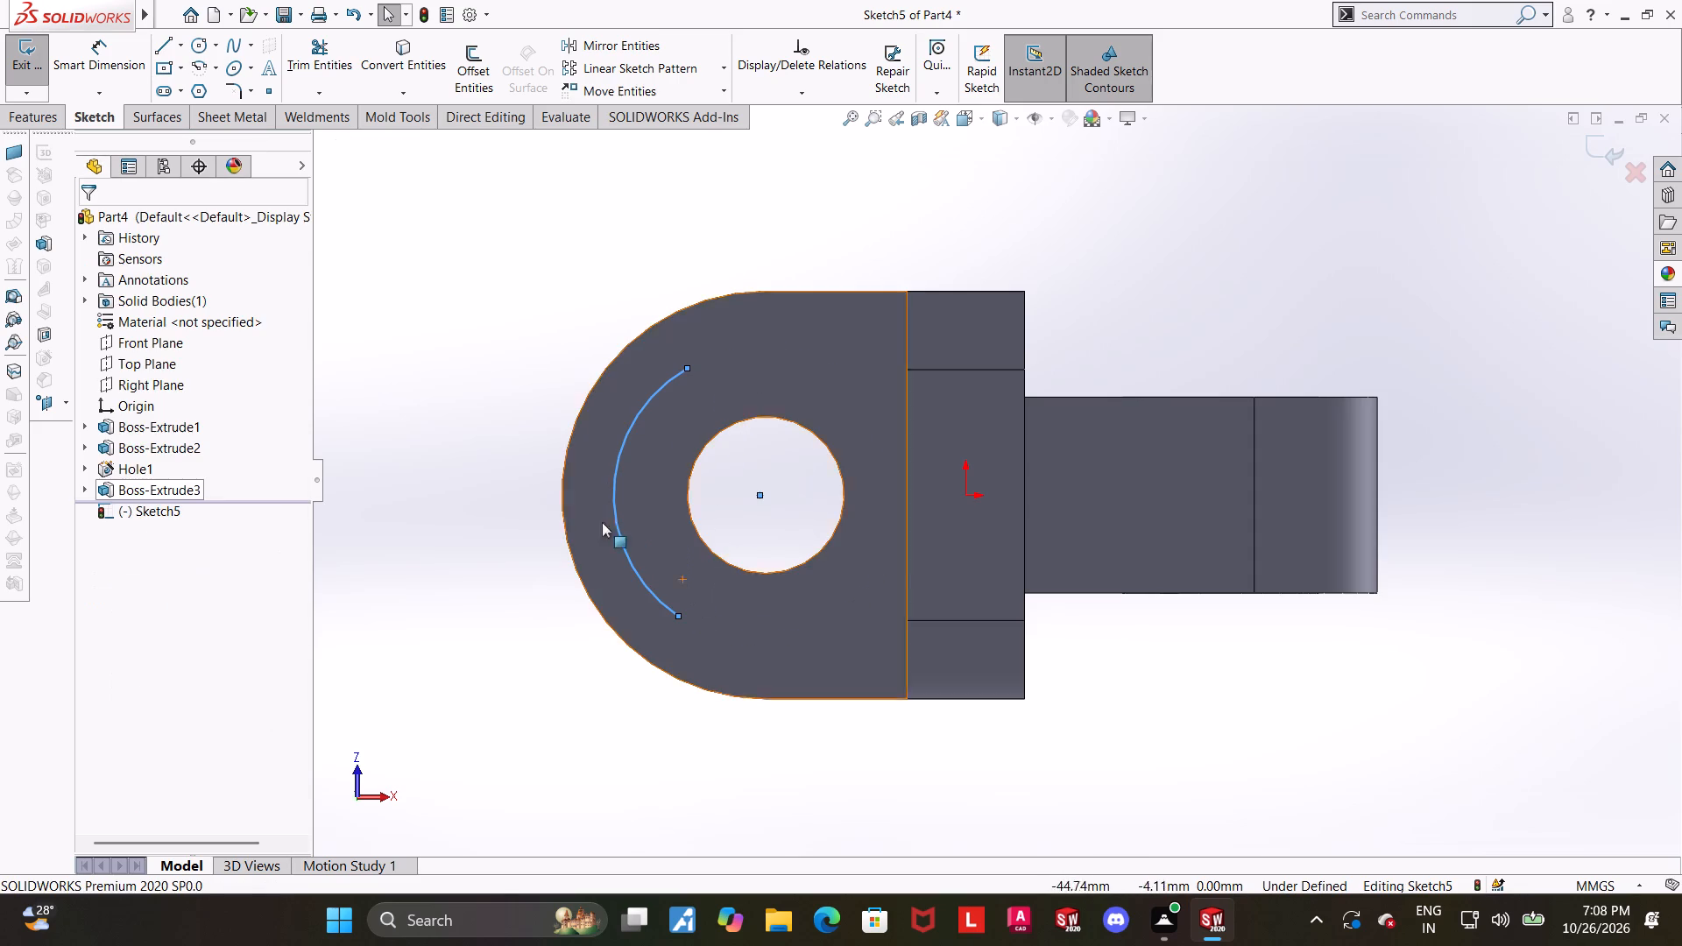
Make the new arc concentric with the lug's rounded outer edge.
click(561, 502)
ctrl+click(615, 497)
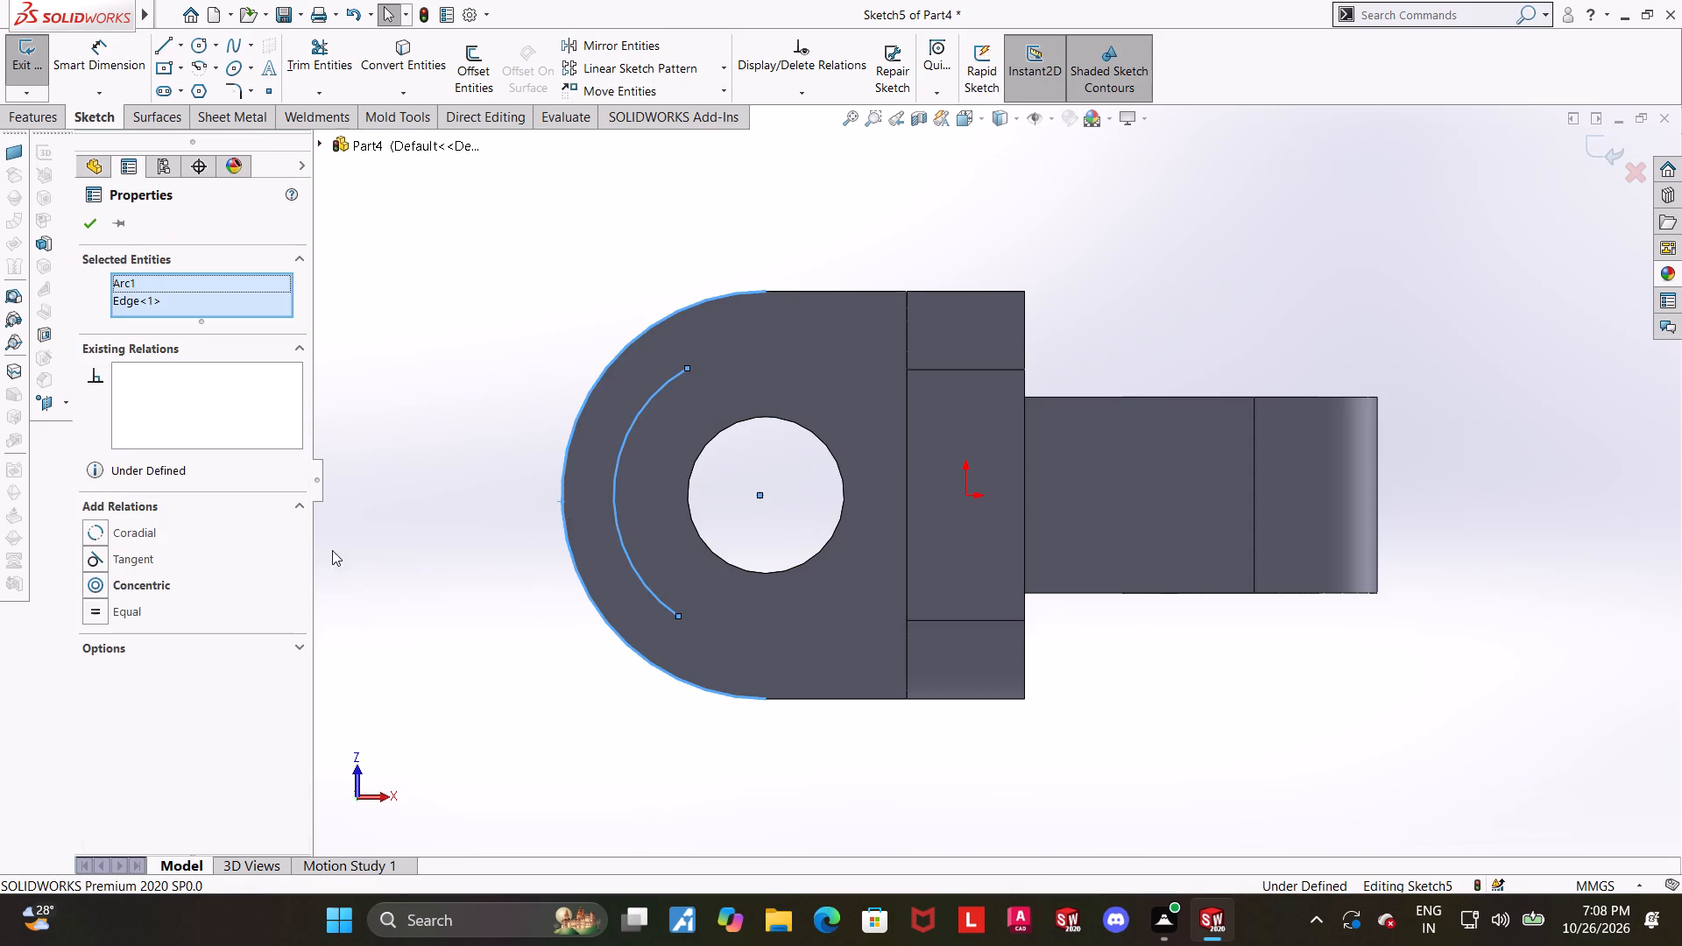
click(96, 582)
click(611, 695)
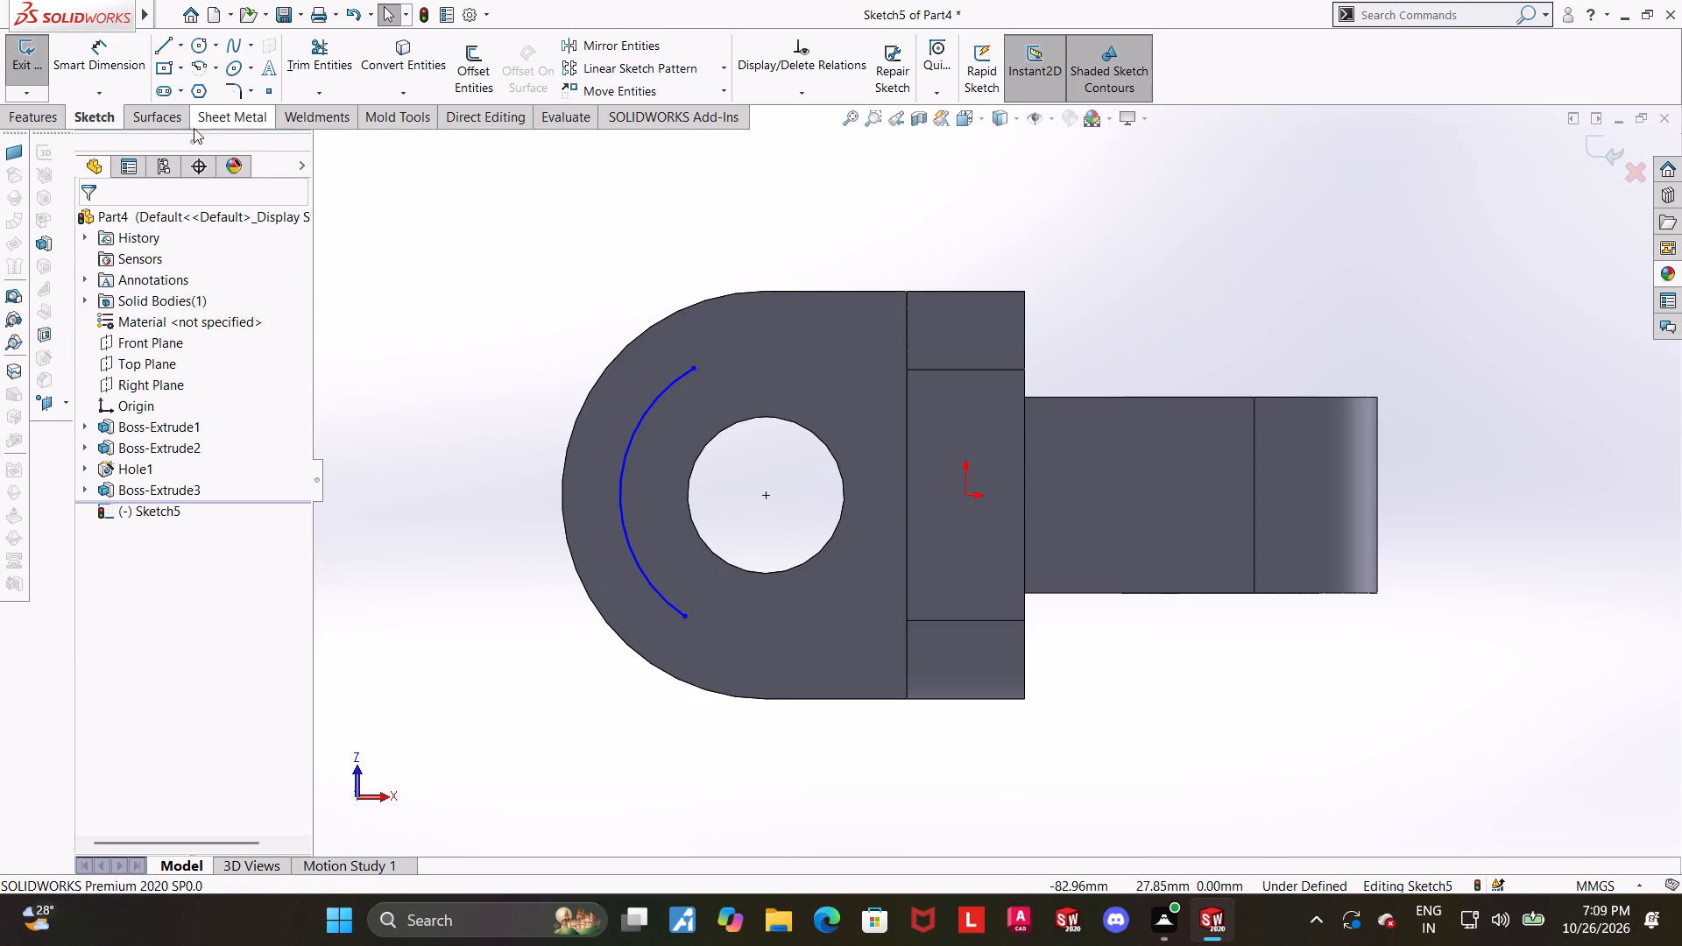
Dimension the arc's radius as 21 mm.
click(106, 64)
click(657, 404)
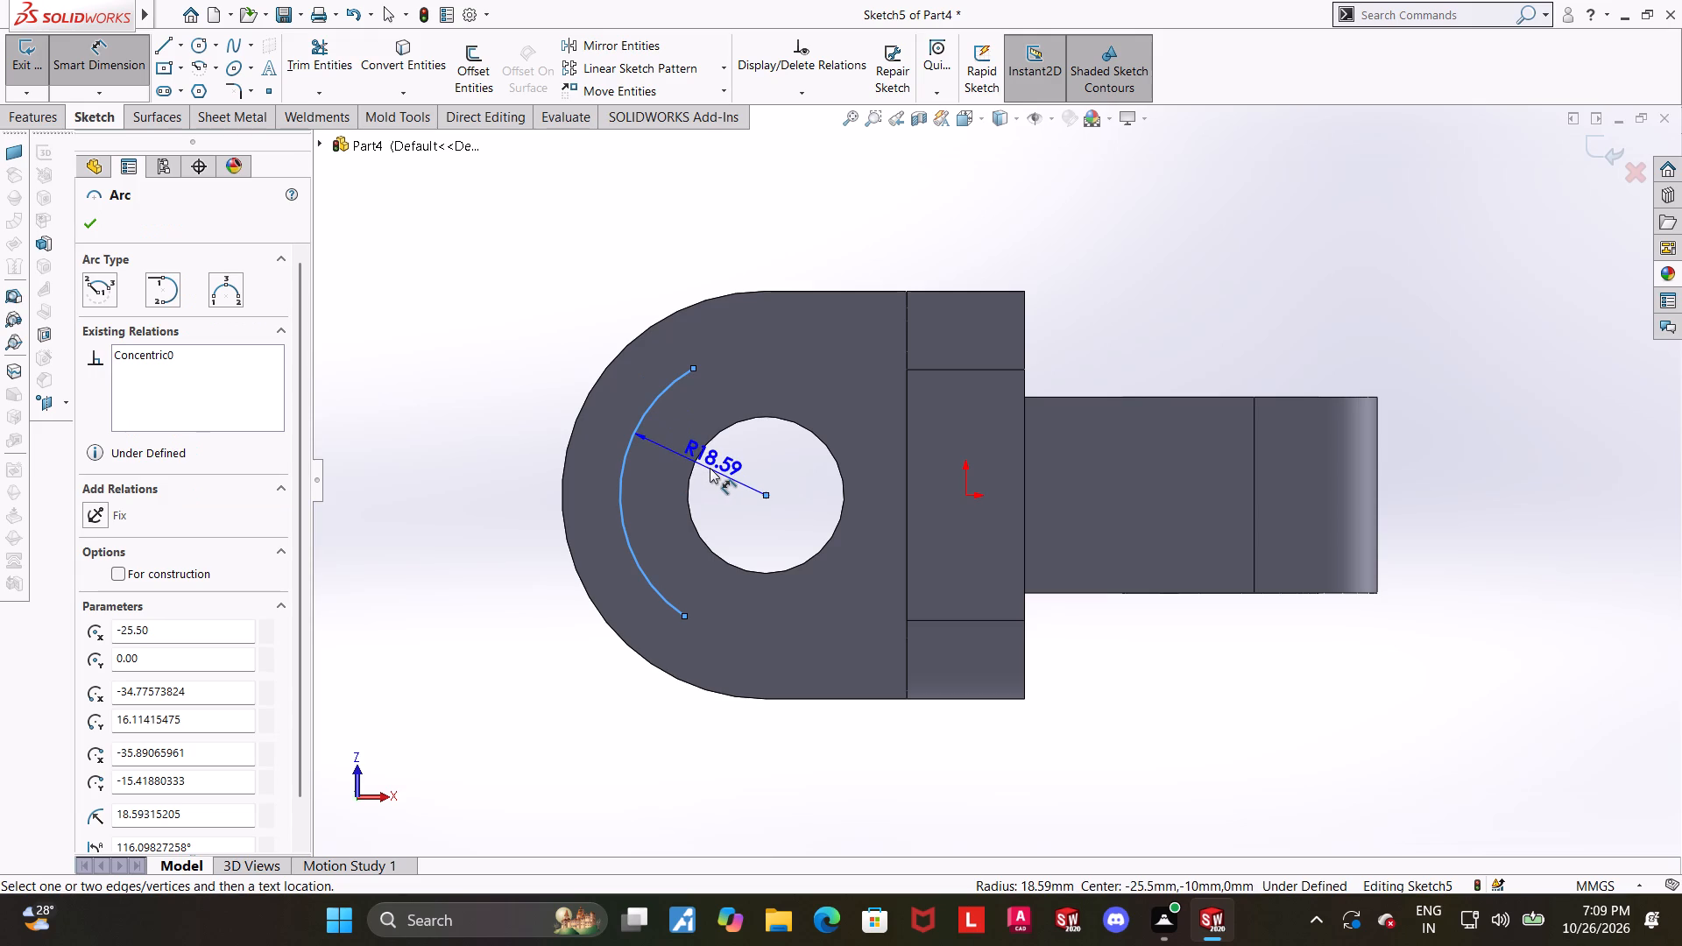
click(710, 468)
text(21)
key(Return)
key(Escape)
key(Escape)
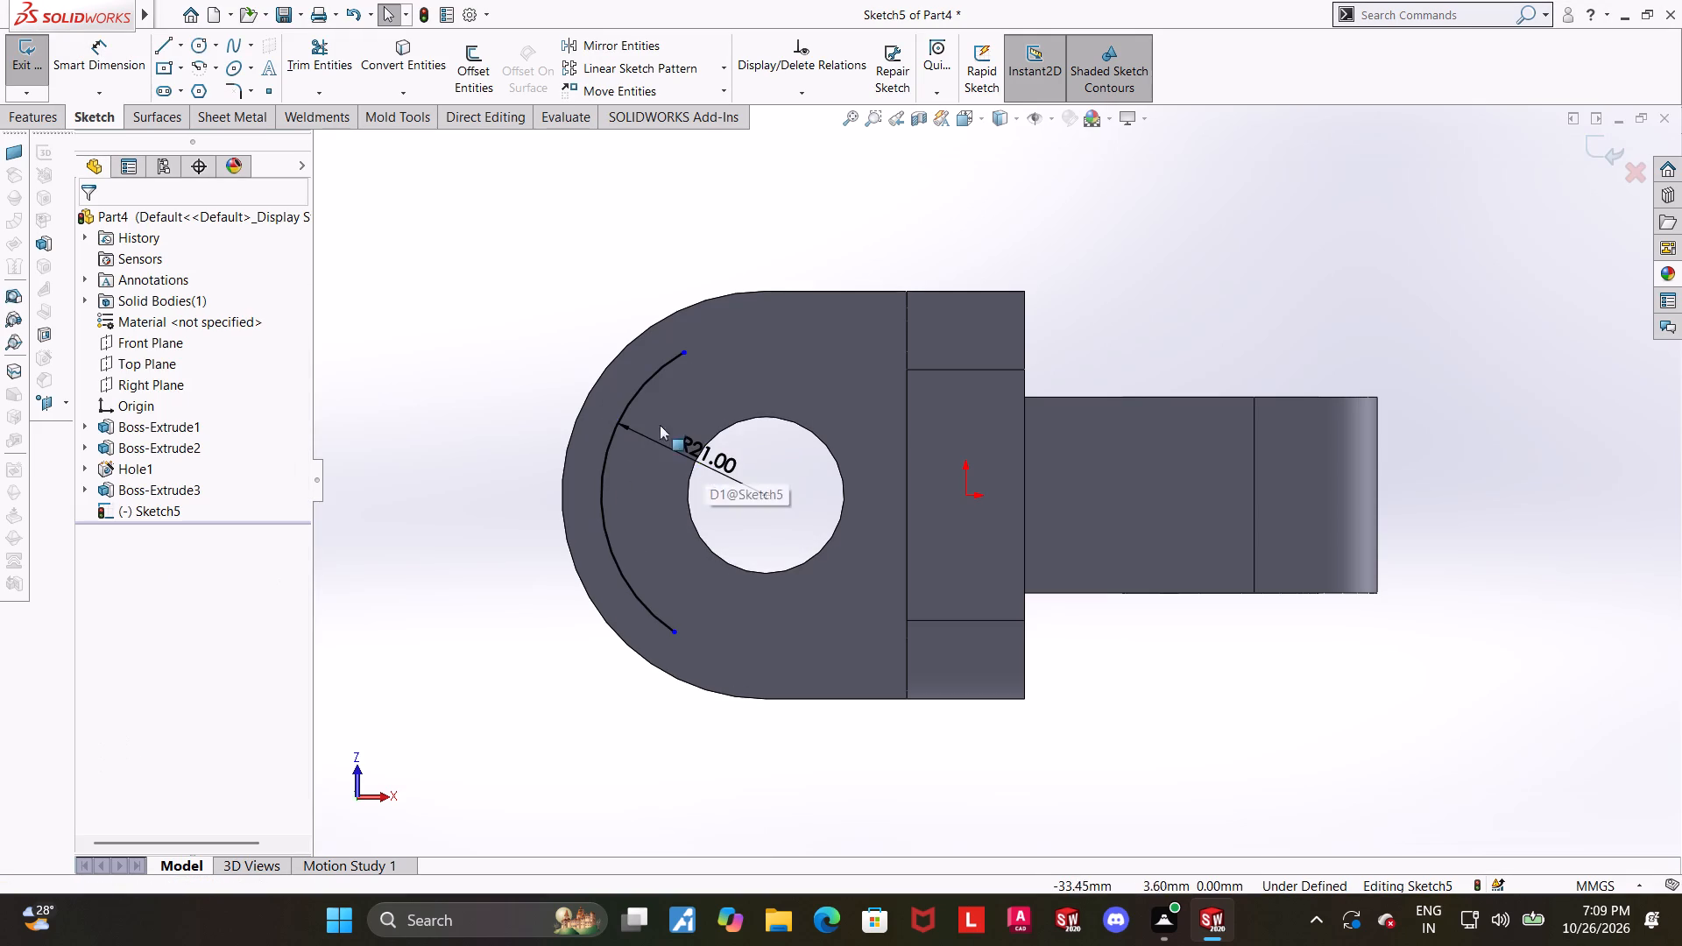
Convert the lug's rounded outer edge into sketch geometry.
click(416, 41)
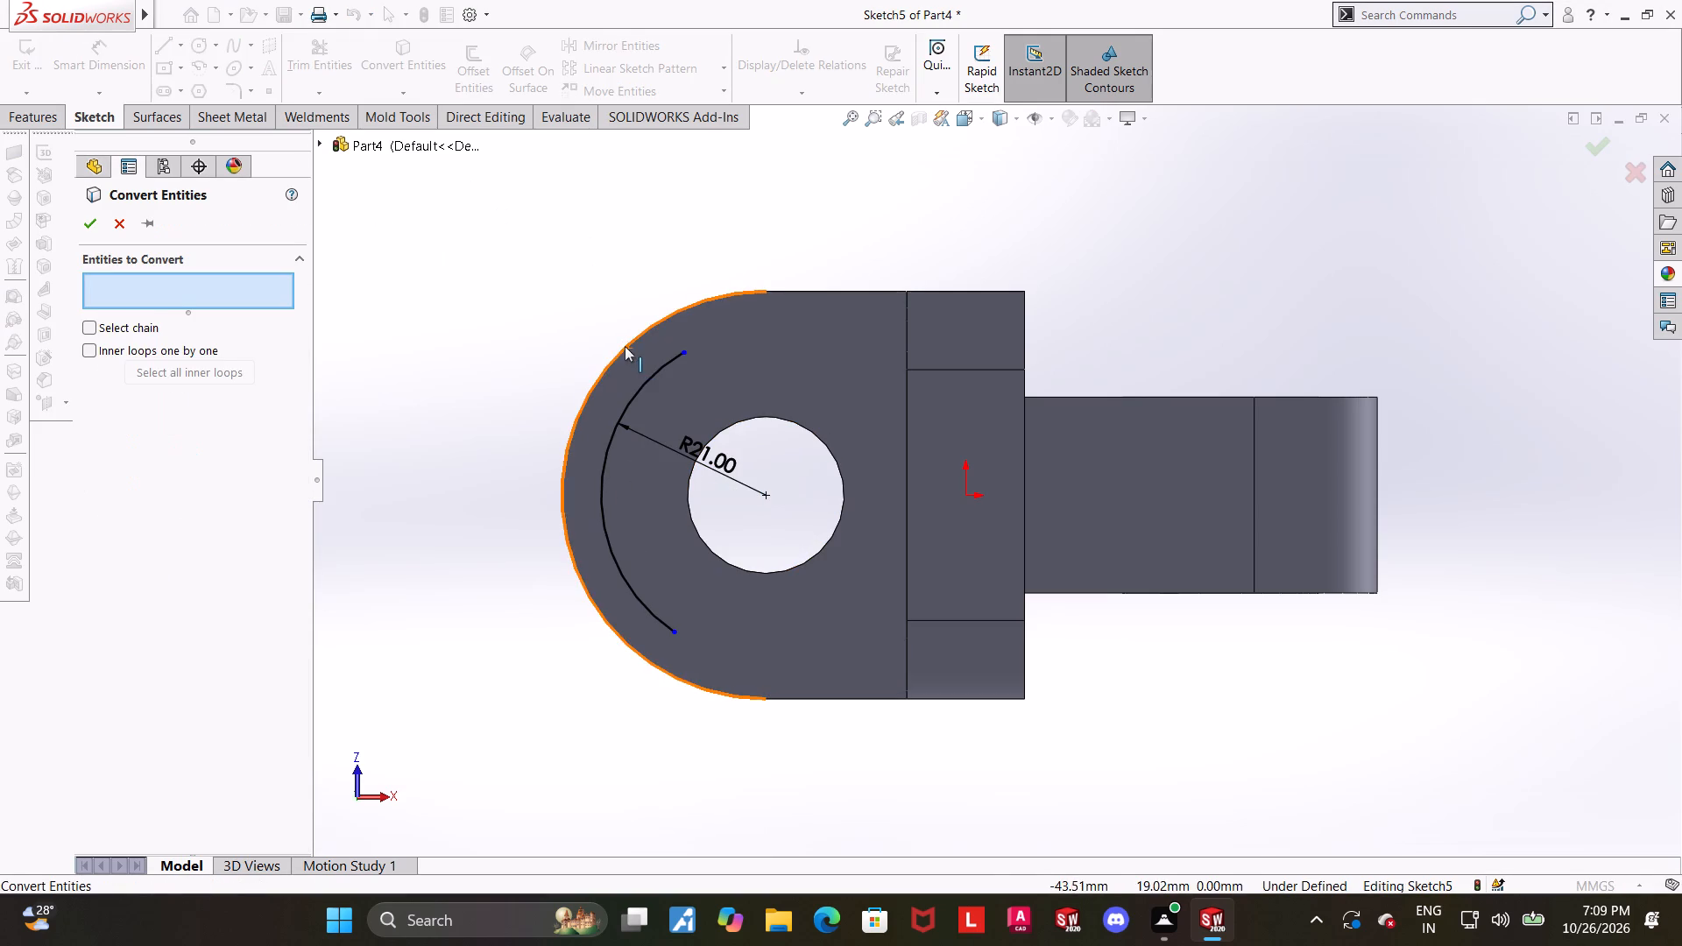
click(625, 346)
click(101, 227)
key(Escape)
key(Escape)
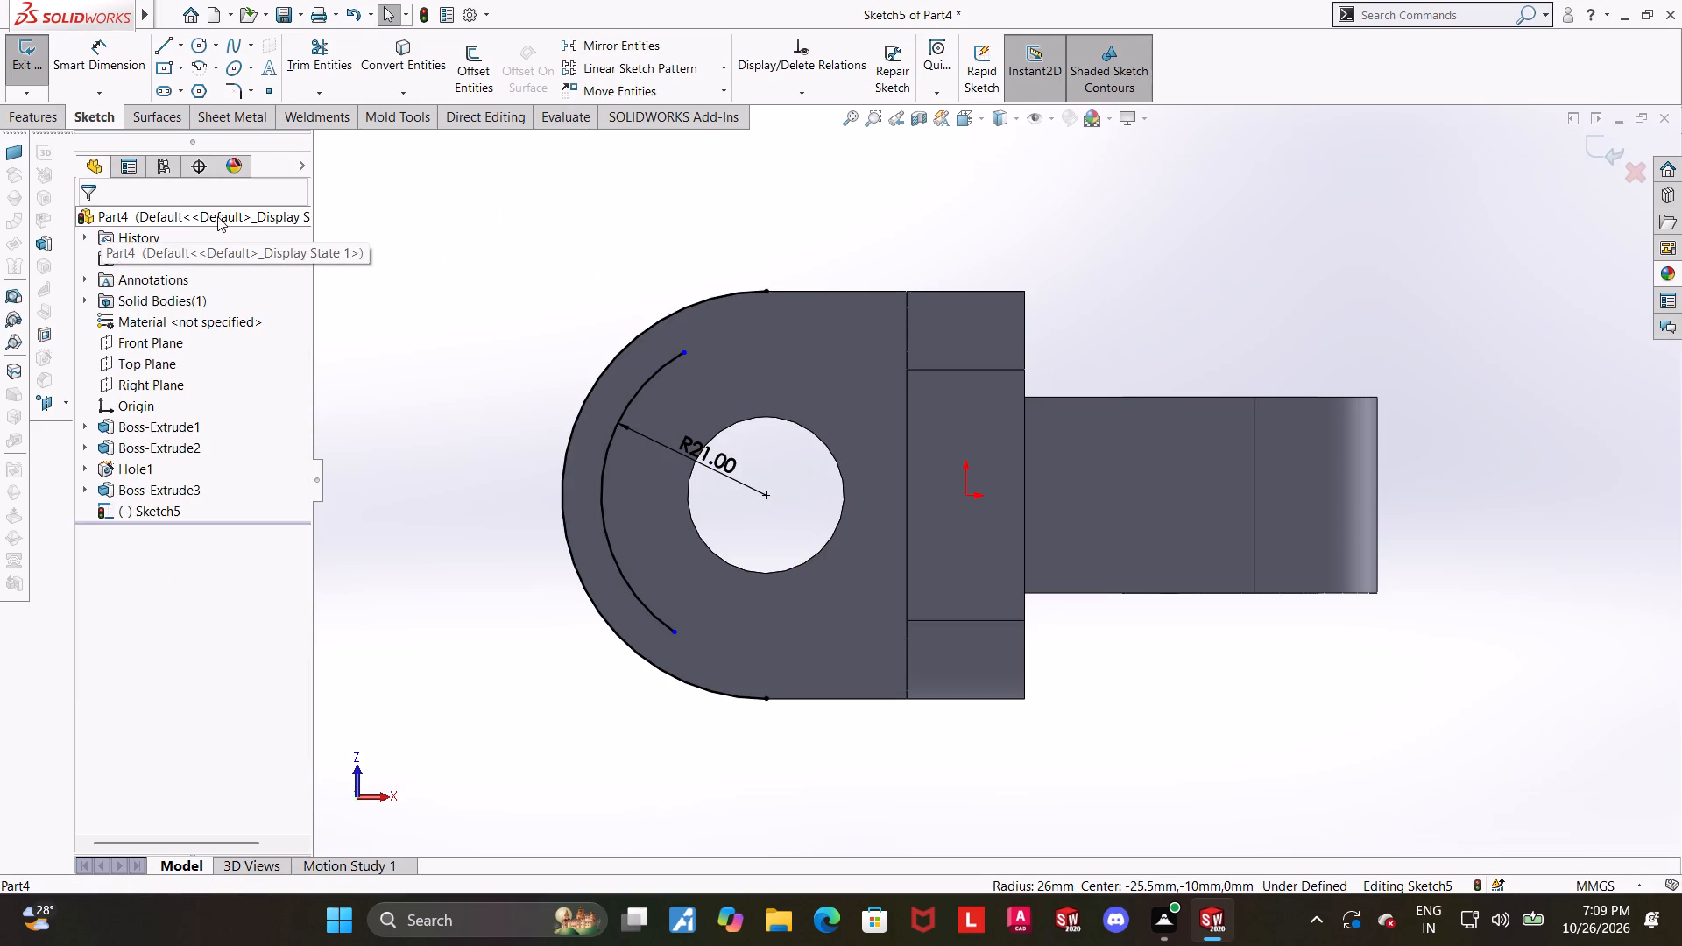
key(Escape)
Draw a horizontal centerline from the hole centre outward past the lug's rounded end.
click(184, 44)
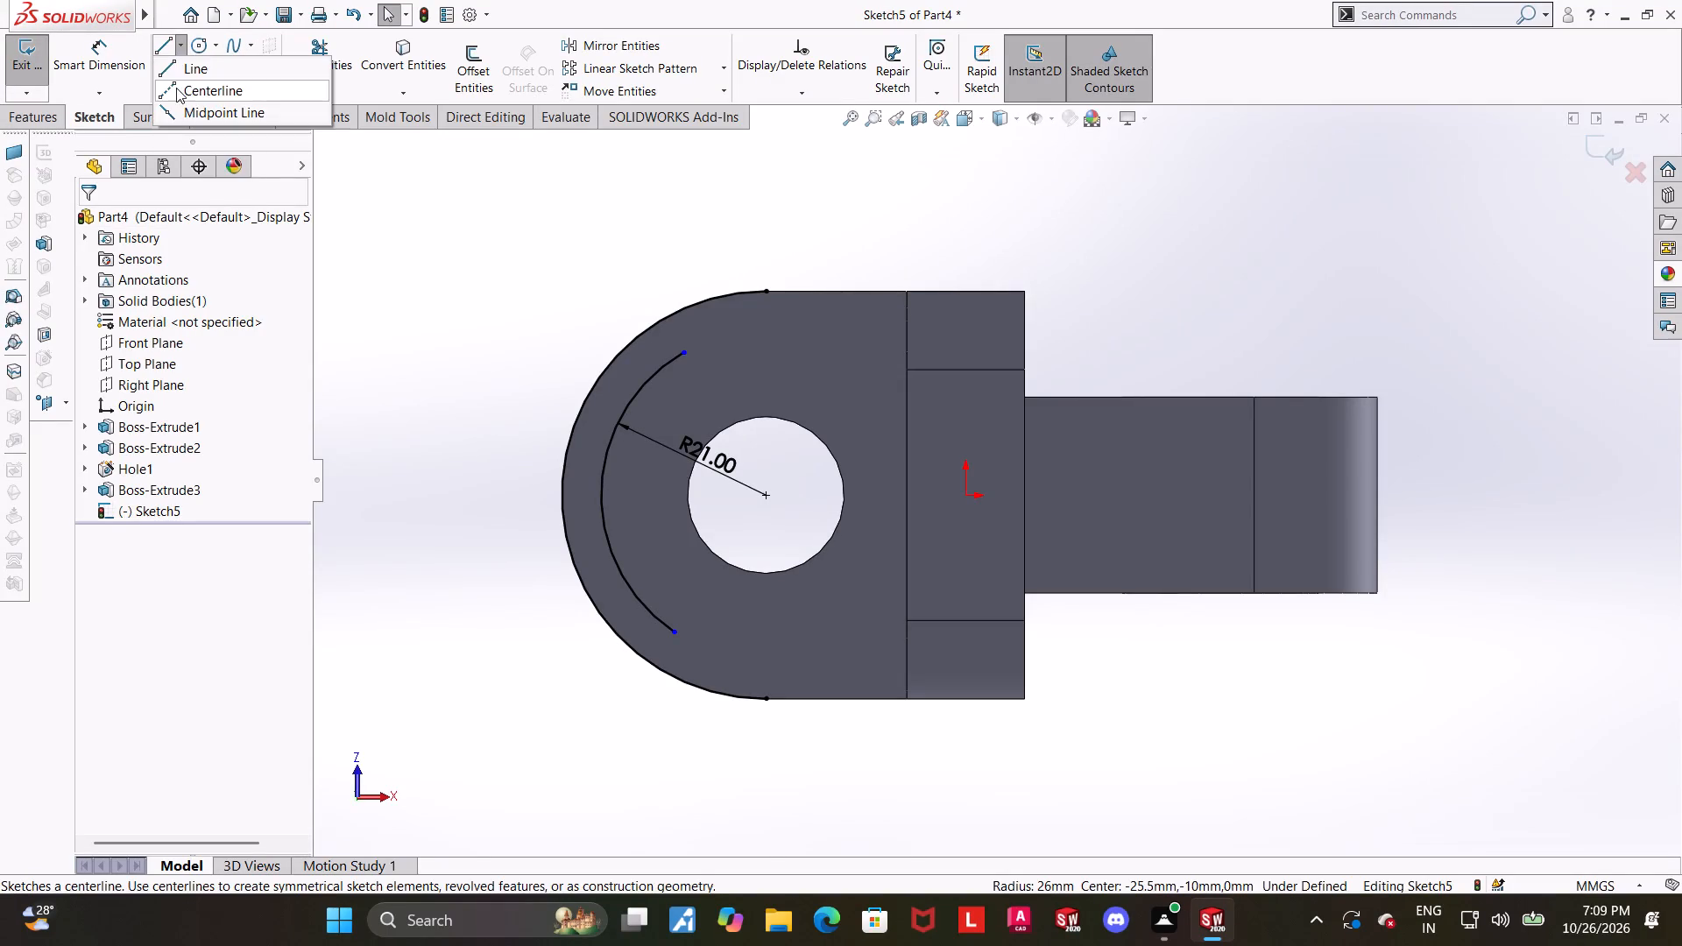
click(178, 88)
click(765, 498)
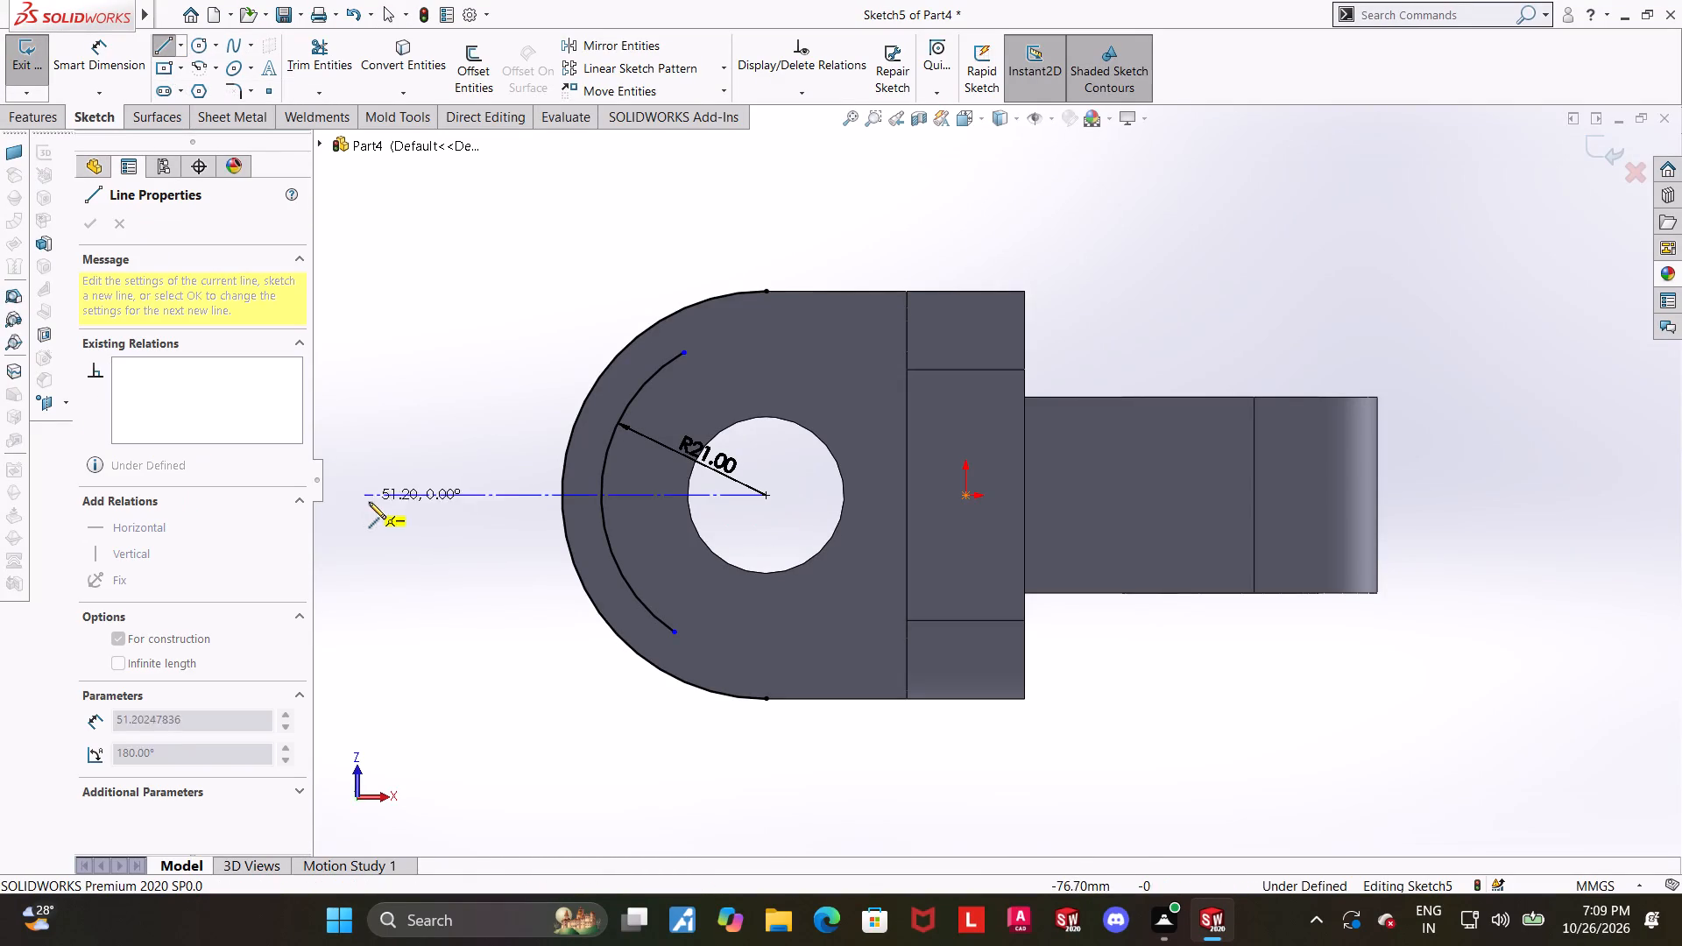
click(409, 492)
key(Escape)
key(Escape)
key(Escape)
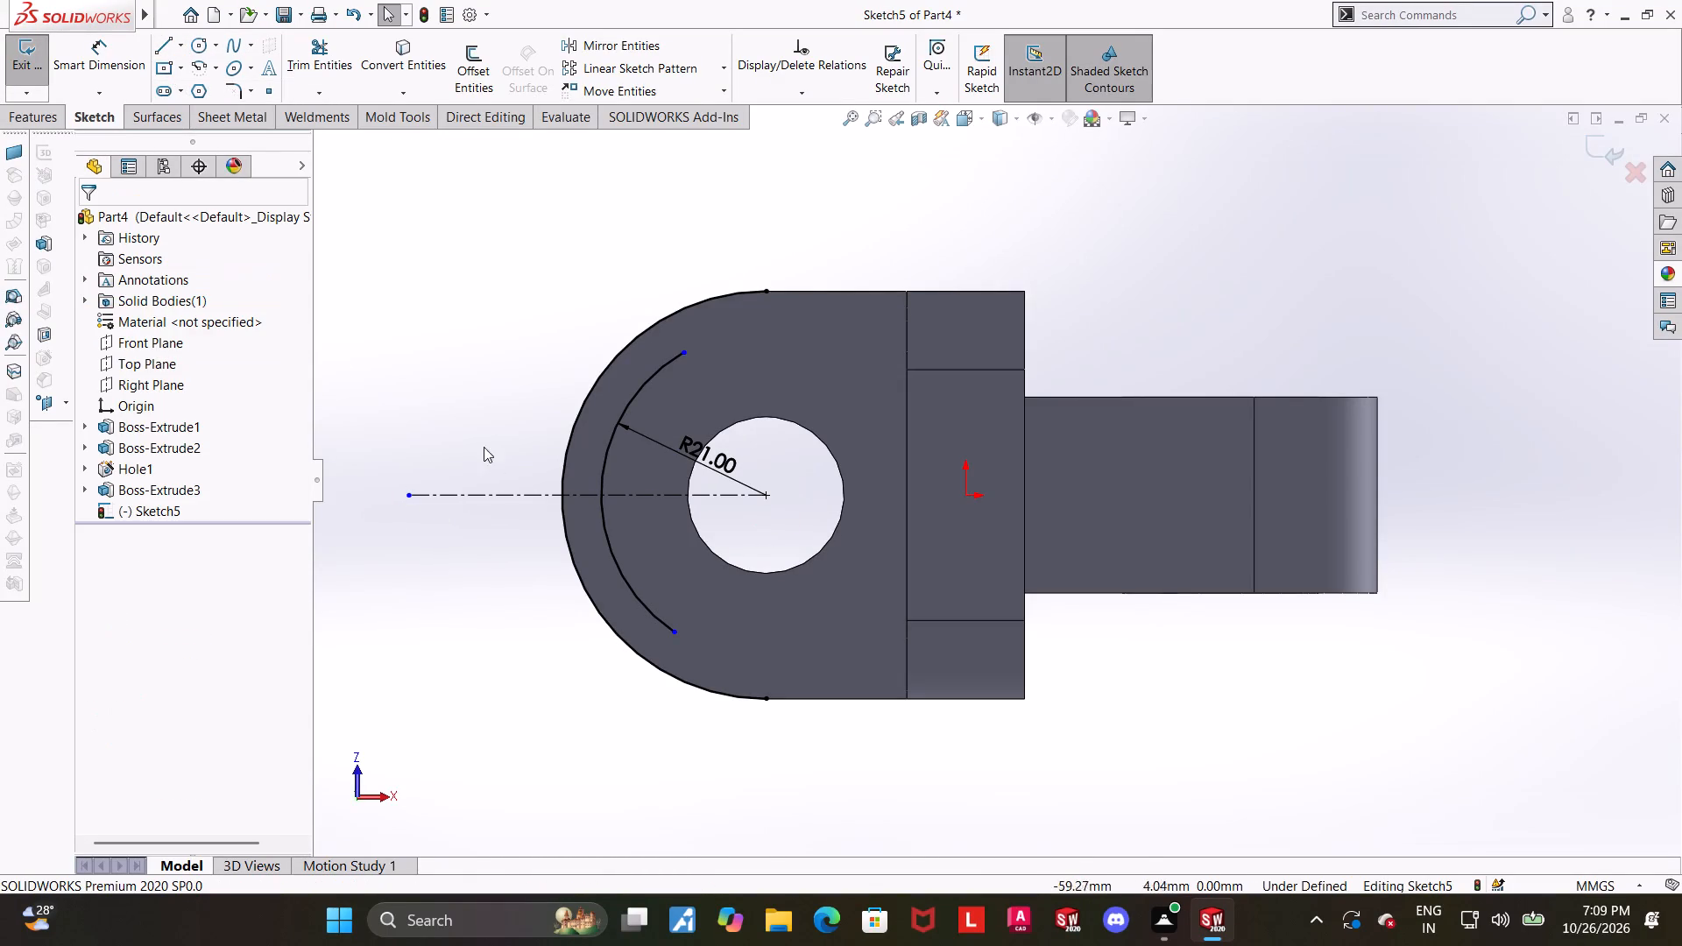
Draw a short solid line along the centerline, joining the R21 arc to the converted outer edge.
click(166, 44)
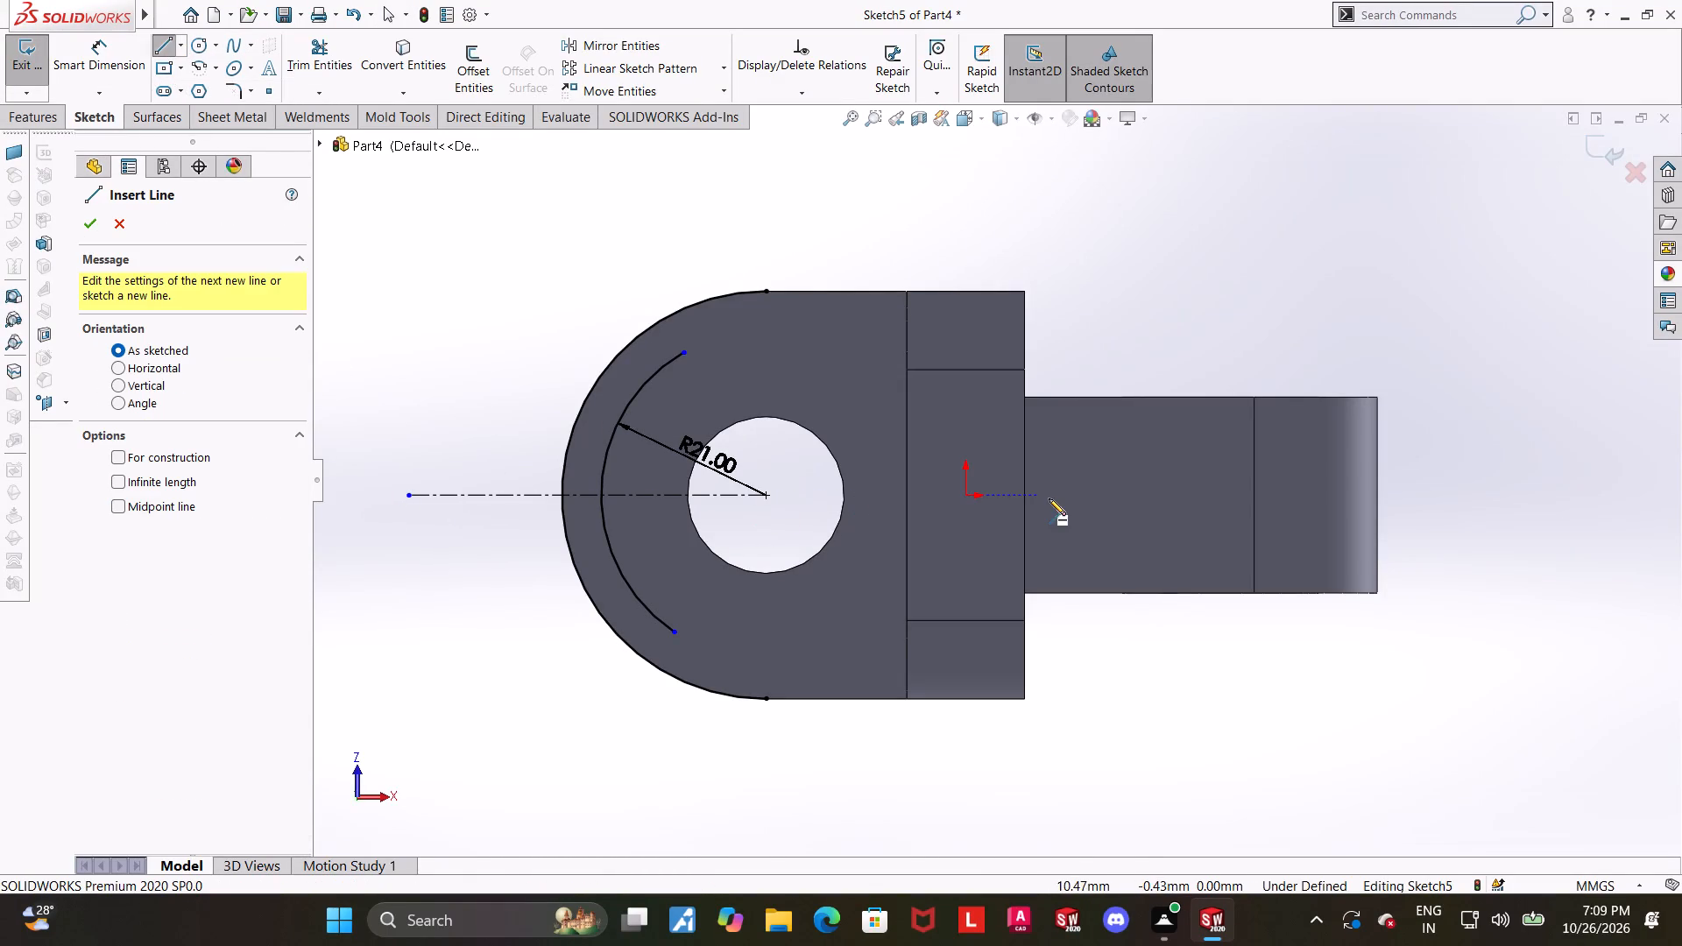
scroll(1036, 566, down, 1)
scroll(490, 490, down, 3)
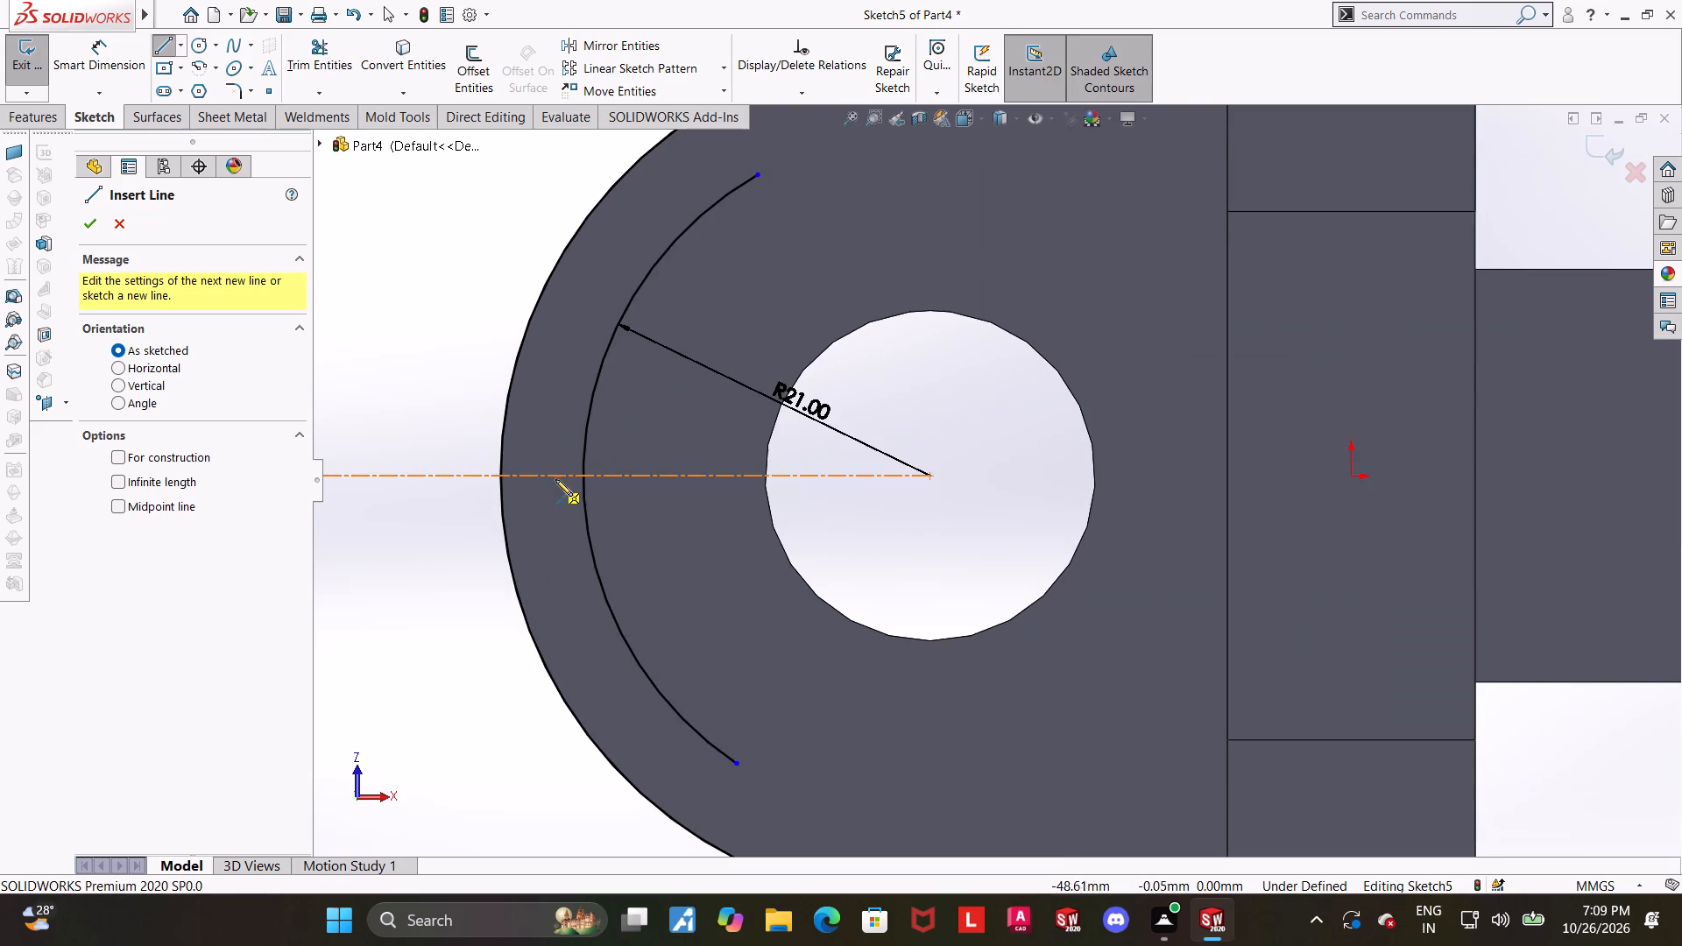
click(584, 474)
click(503, 475)
key(Escape)
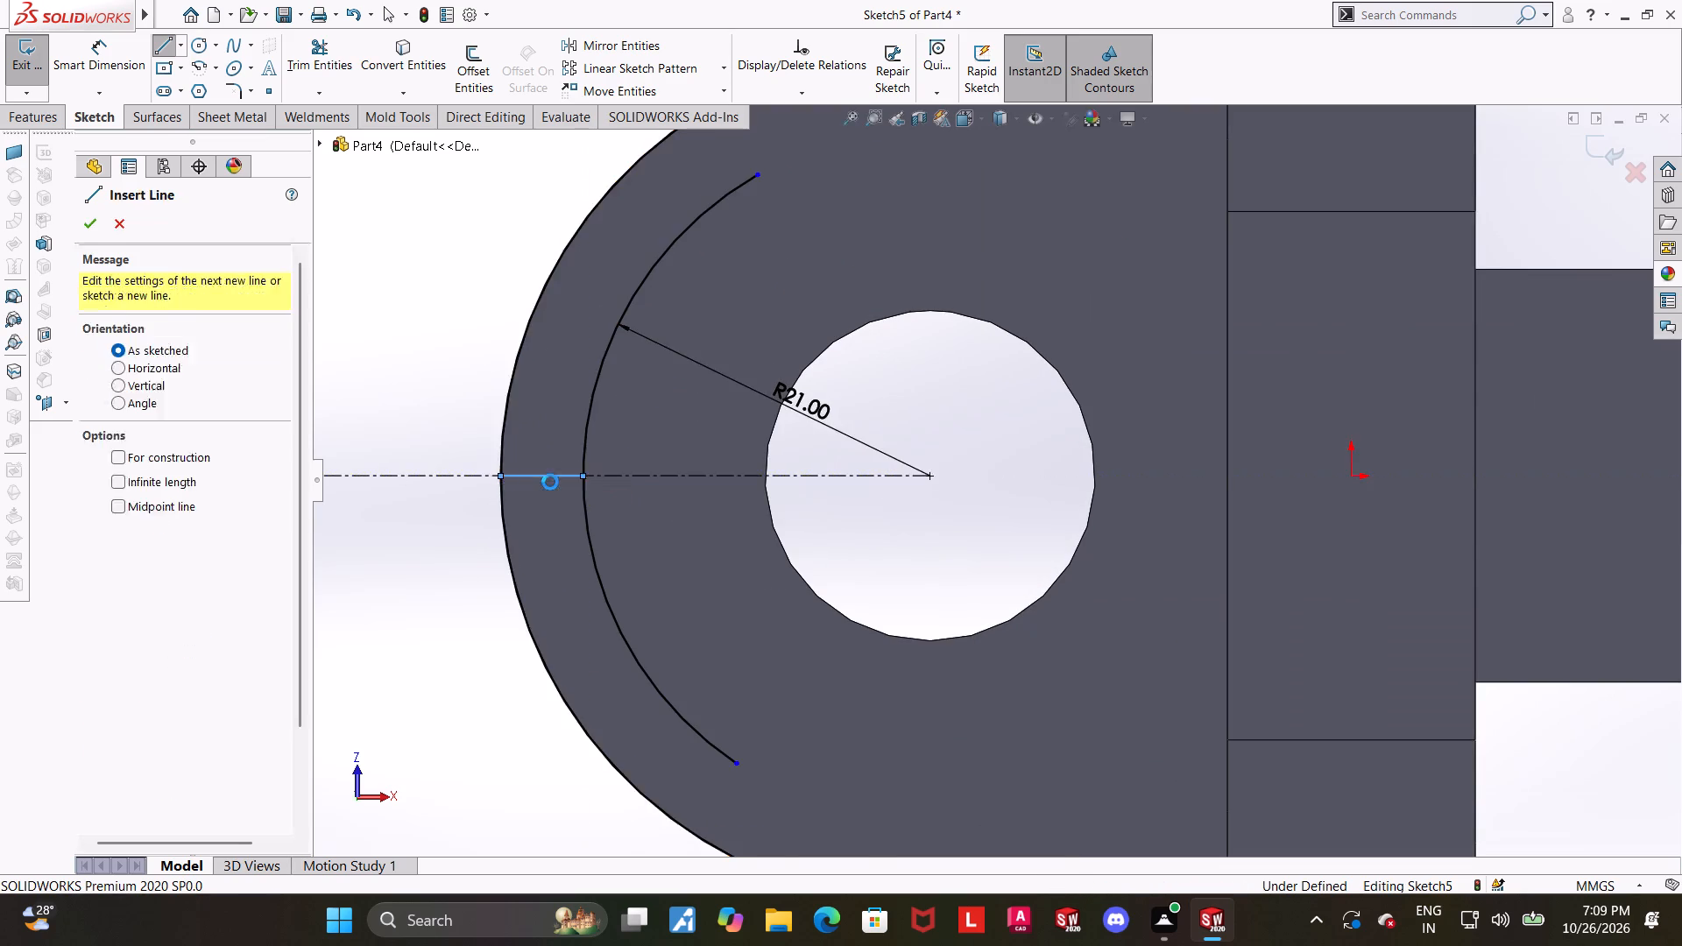
key(Escape)
scroll(588, 494, up, 4)
scroll(825, 471, down, 3)
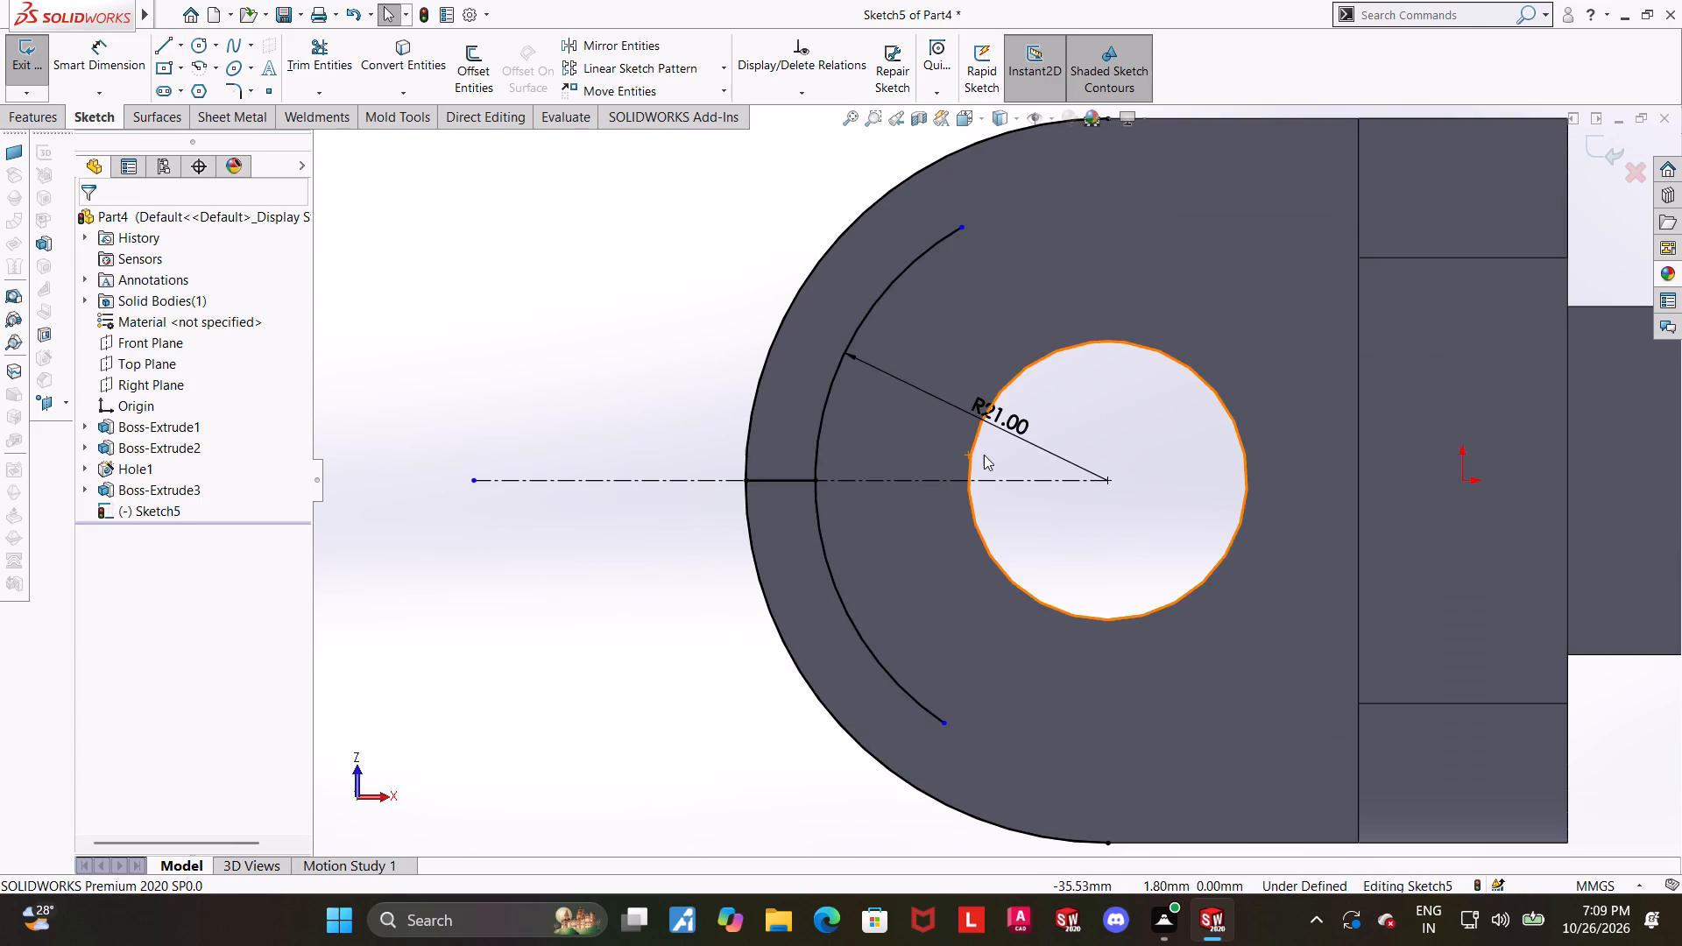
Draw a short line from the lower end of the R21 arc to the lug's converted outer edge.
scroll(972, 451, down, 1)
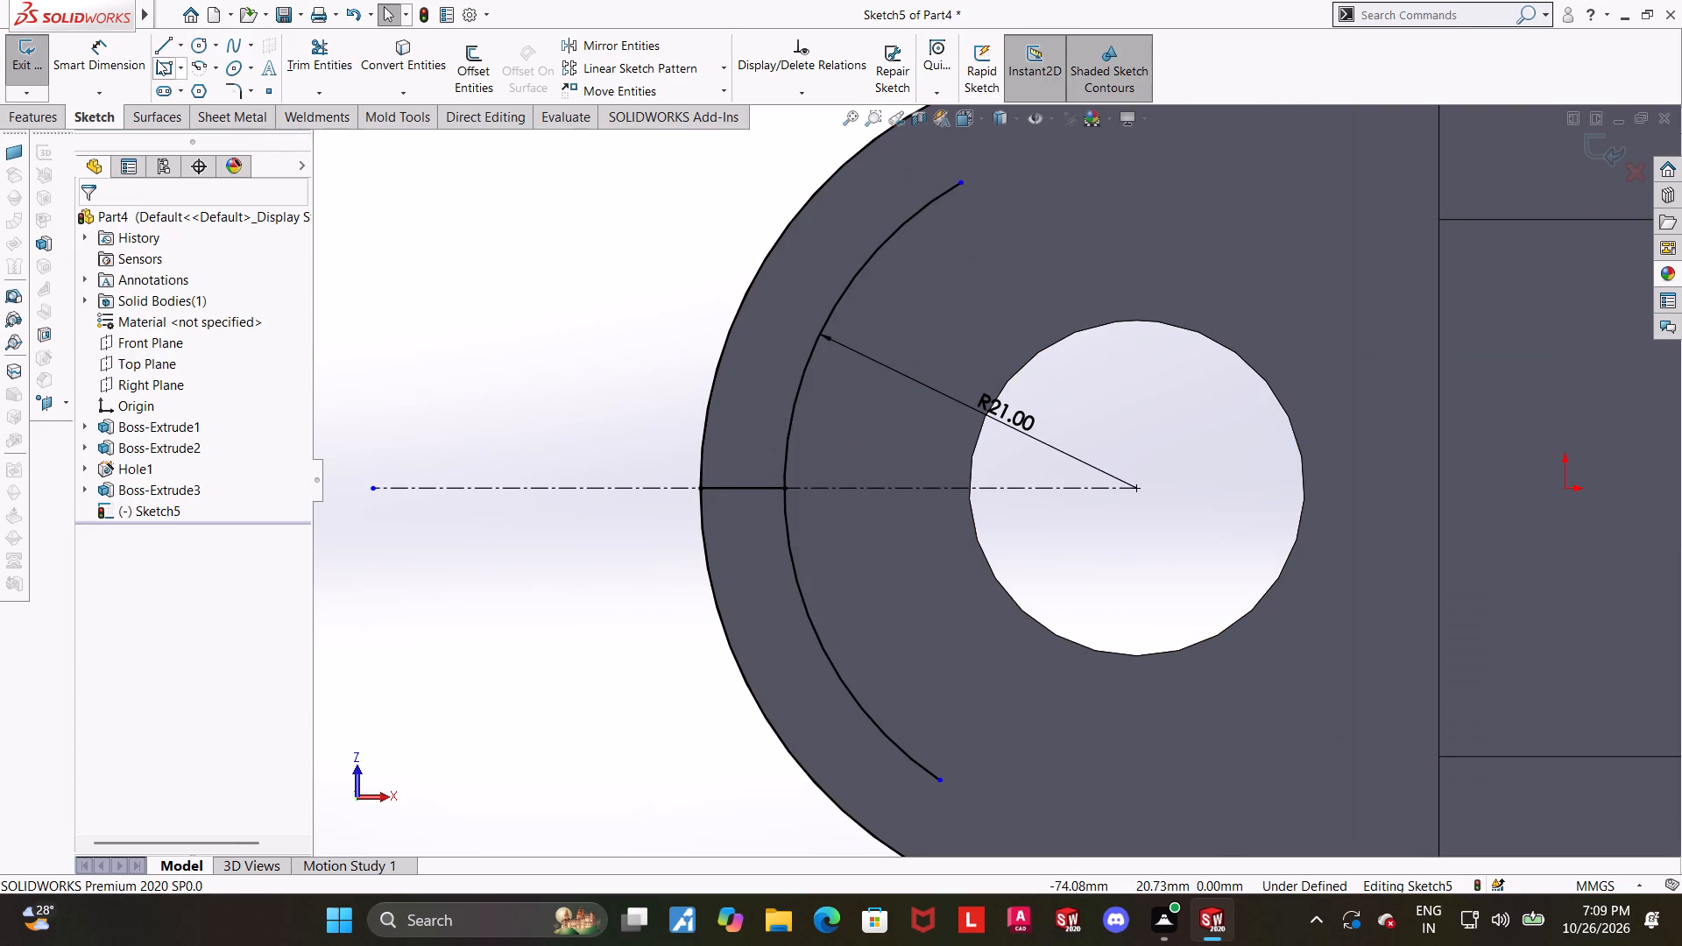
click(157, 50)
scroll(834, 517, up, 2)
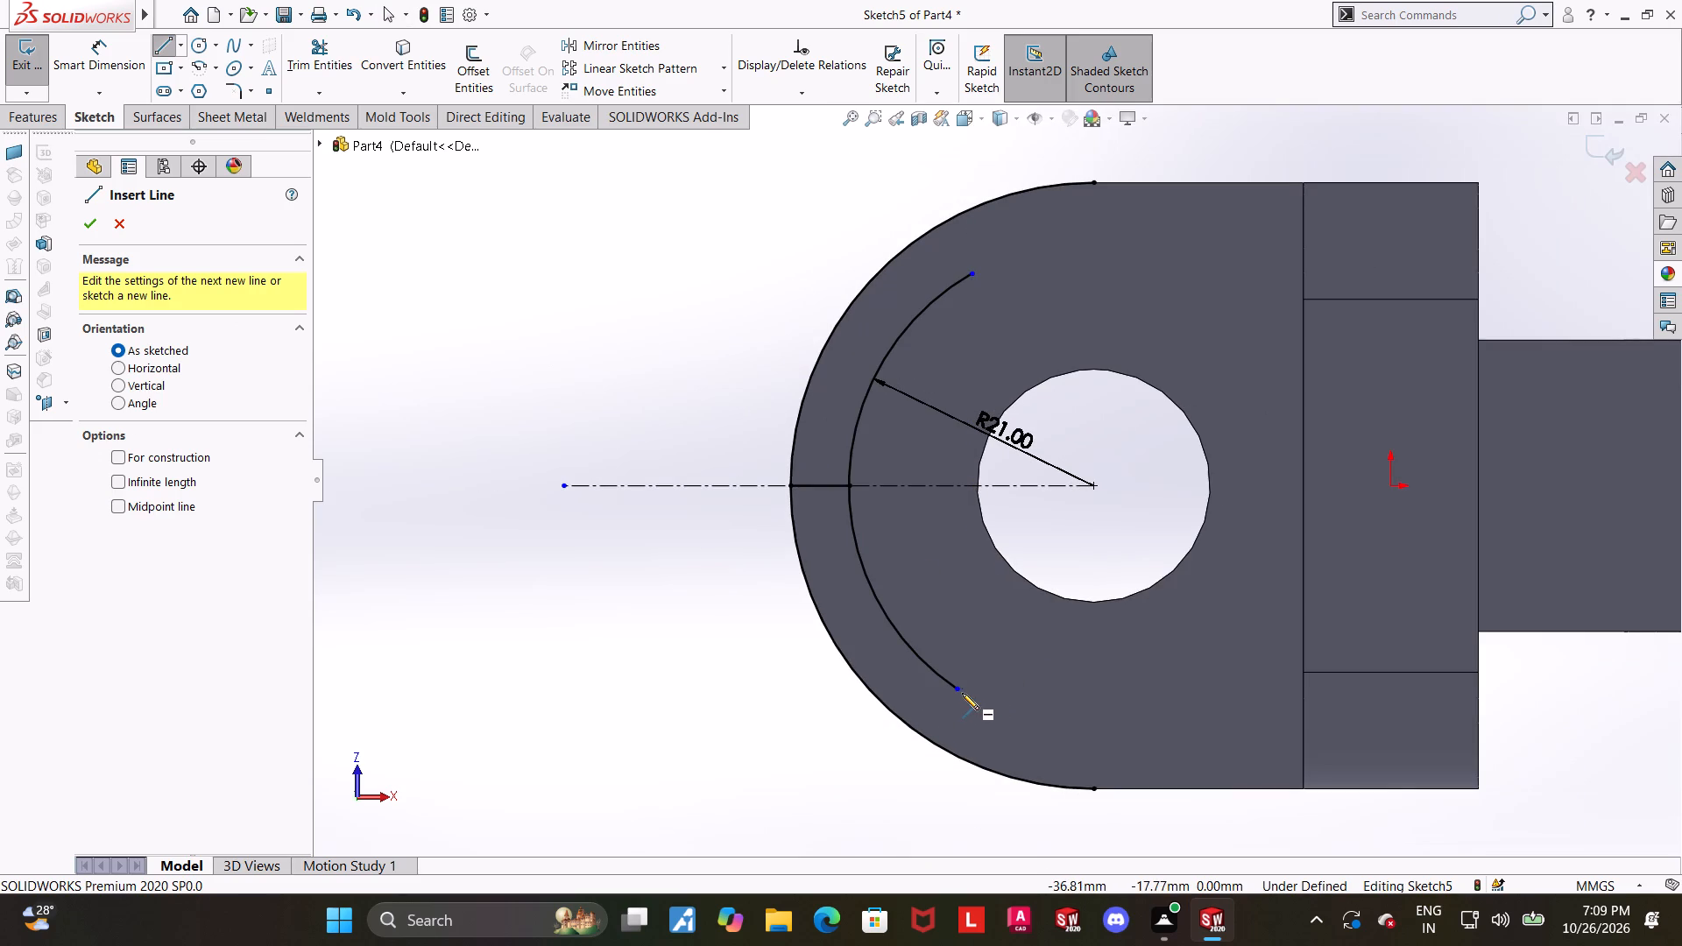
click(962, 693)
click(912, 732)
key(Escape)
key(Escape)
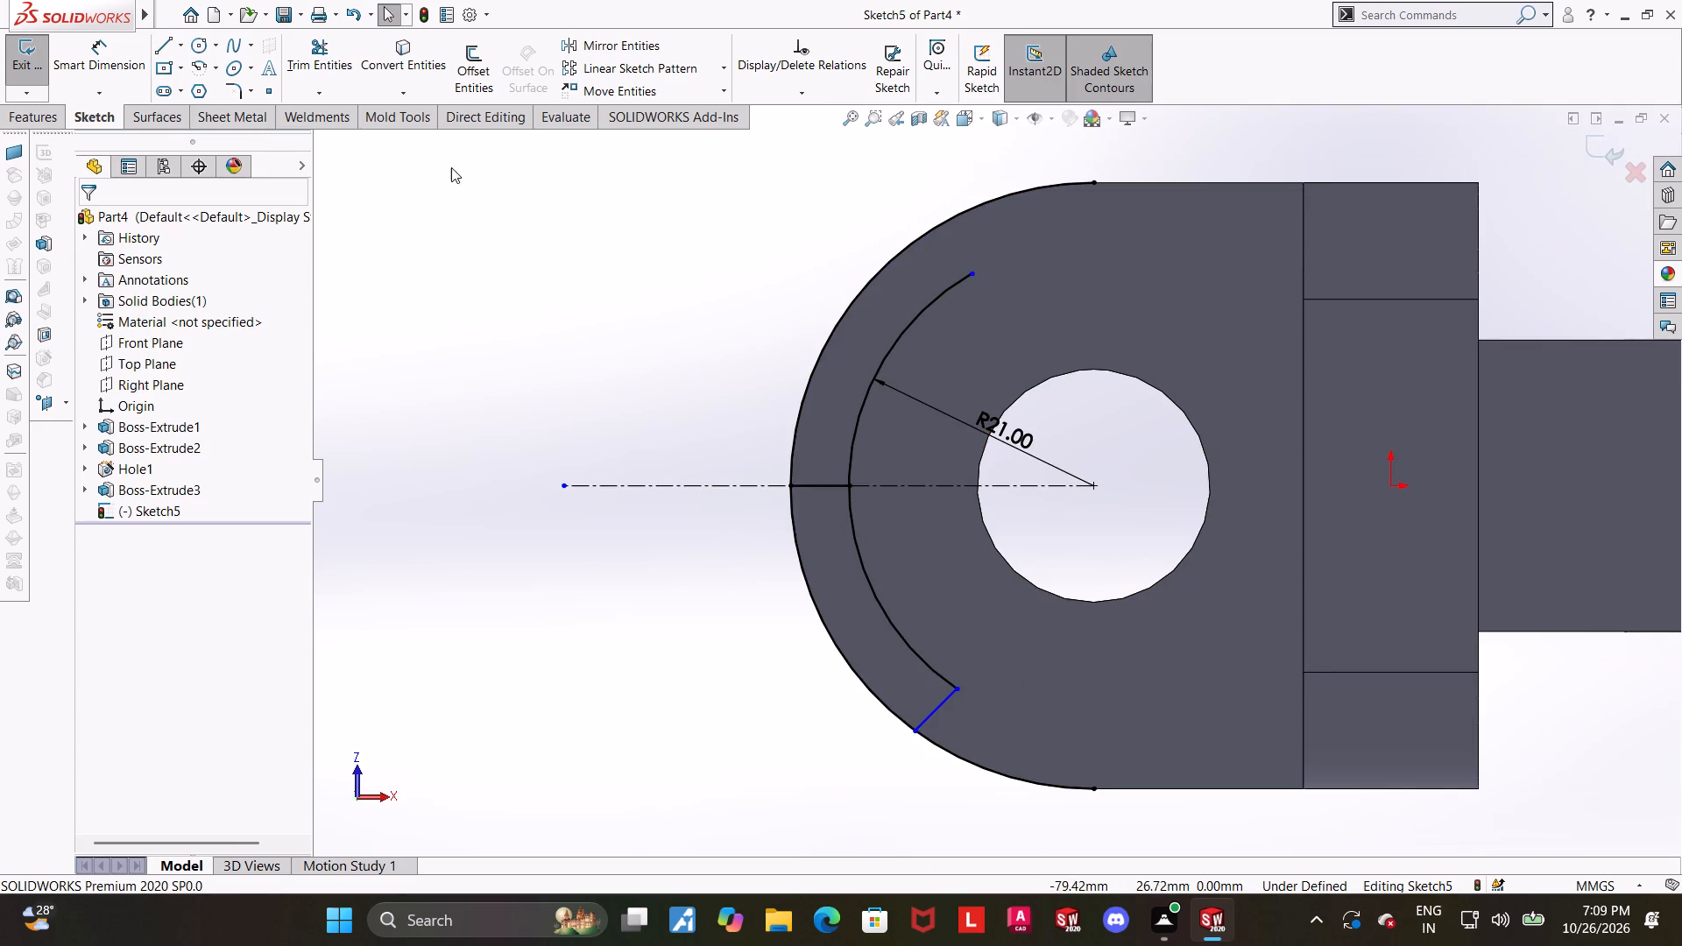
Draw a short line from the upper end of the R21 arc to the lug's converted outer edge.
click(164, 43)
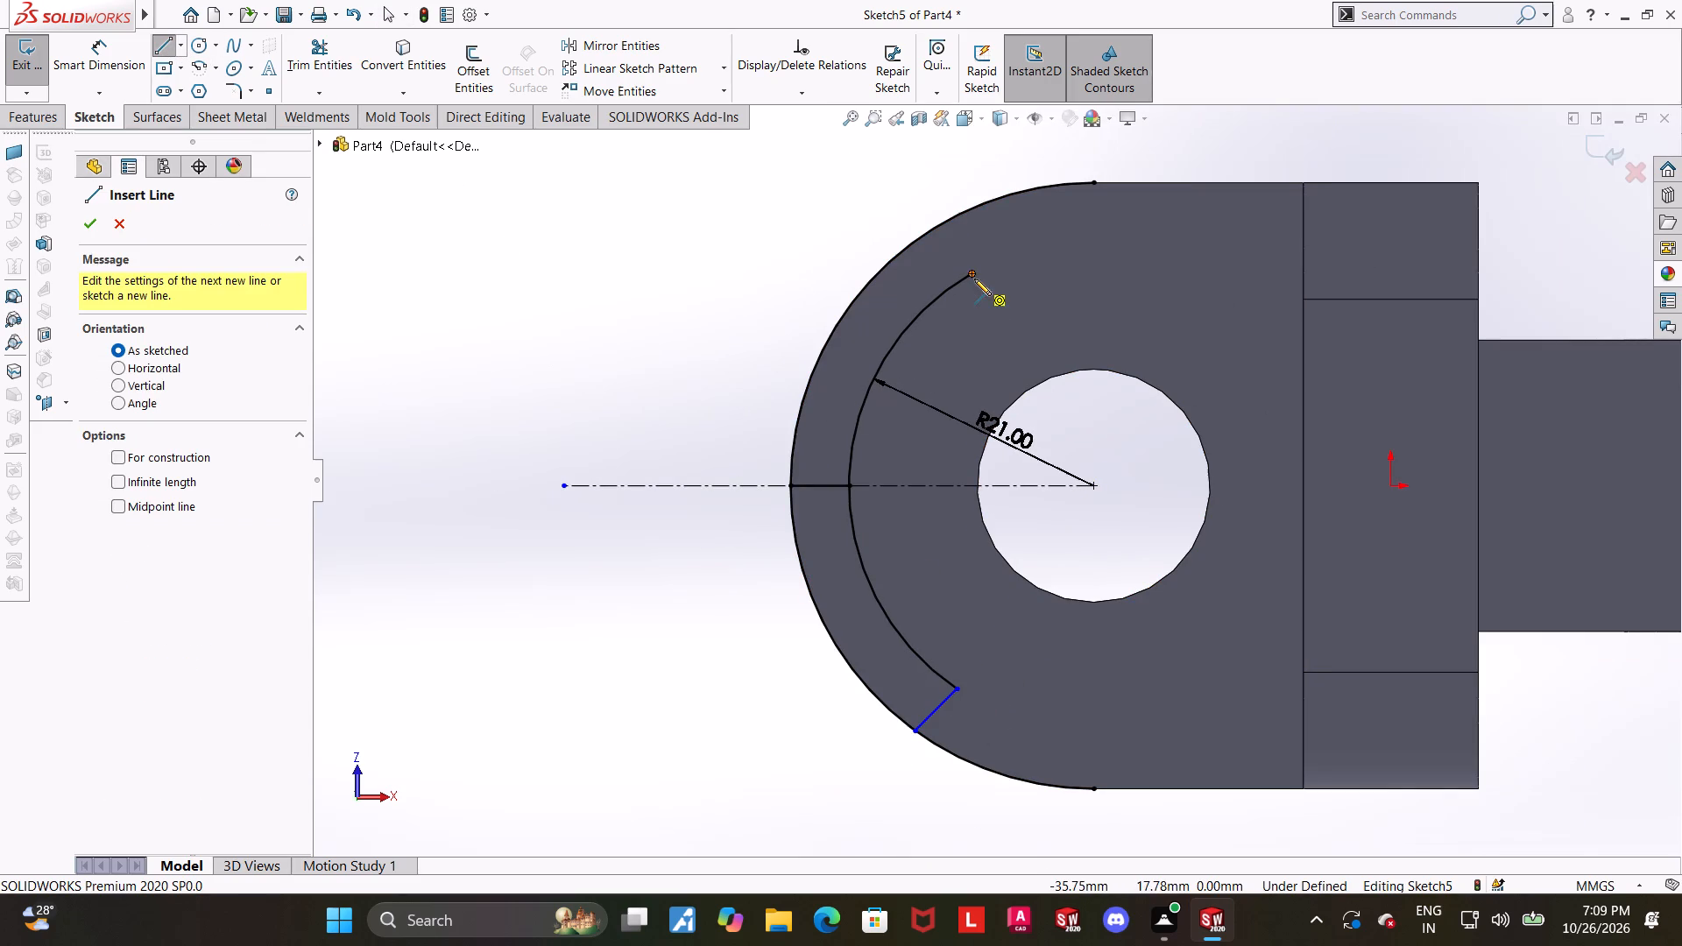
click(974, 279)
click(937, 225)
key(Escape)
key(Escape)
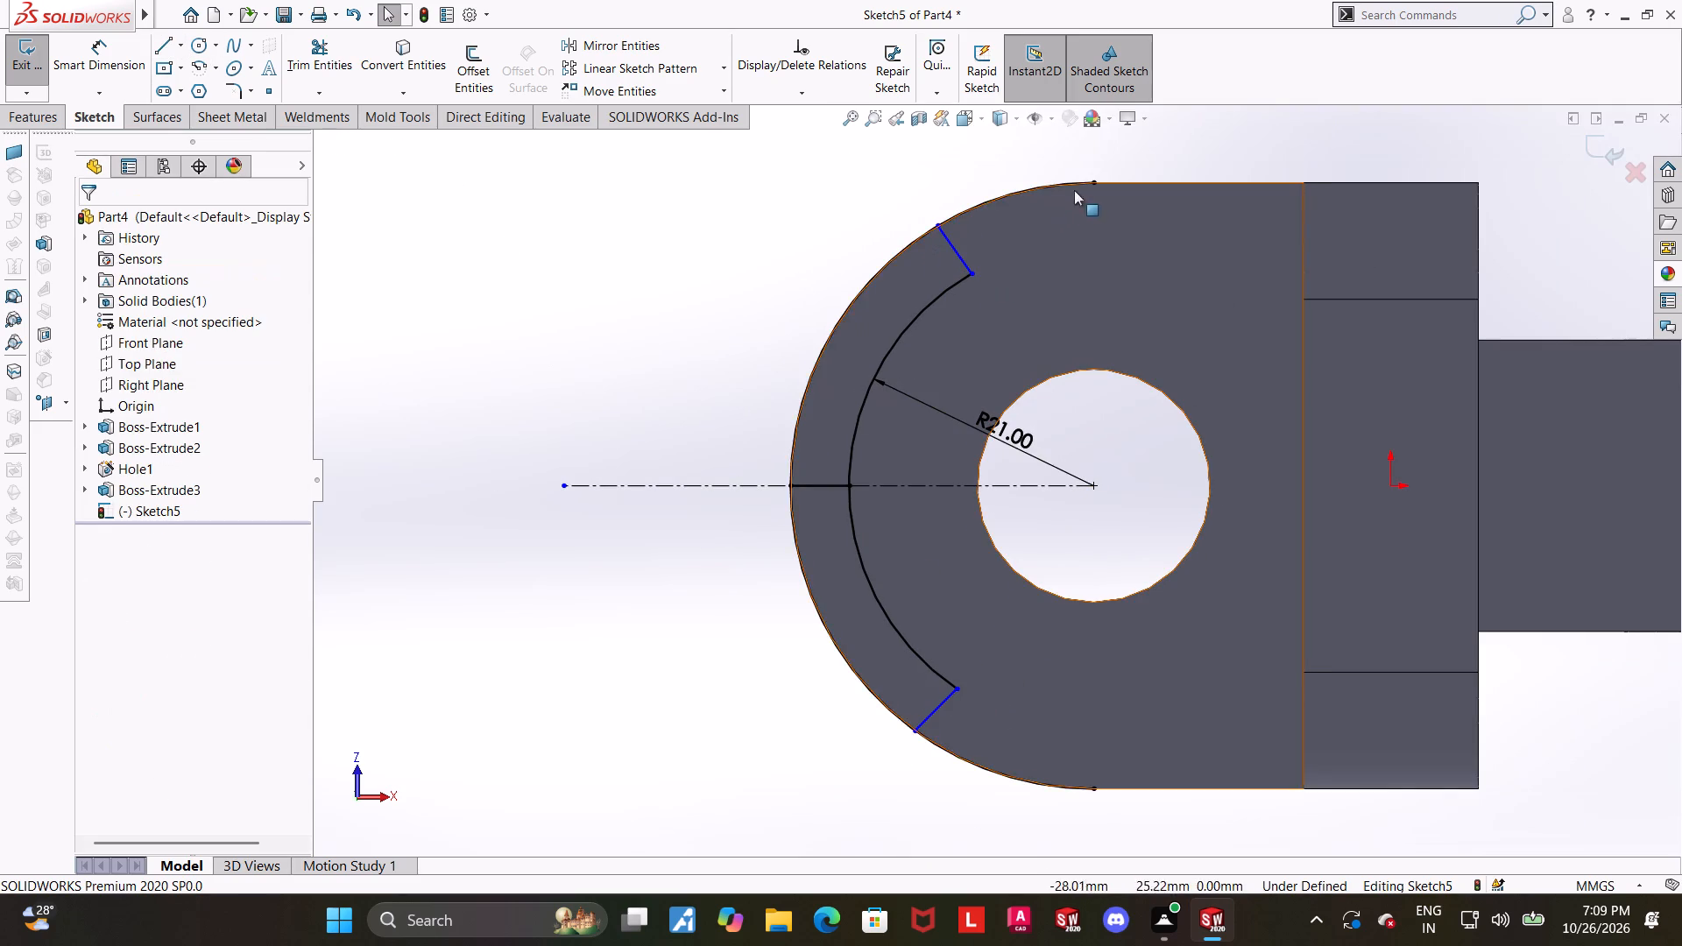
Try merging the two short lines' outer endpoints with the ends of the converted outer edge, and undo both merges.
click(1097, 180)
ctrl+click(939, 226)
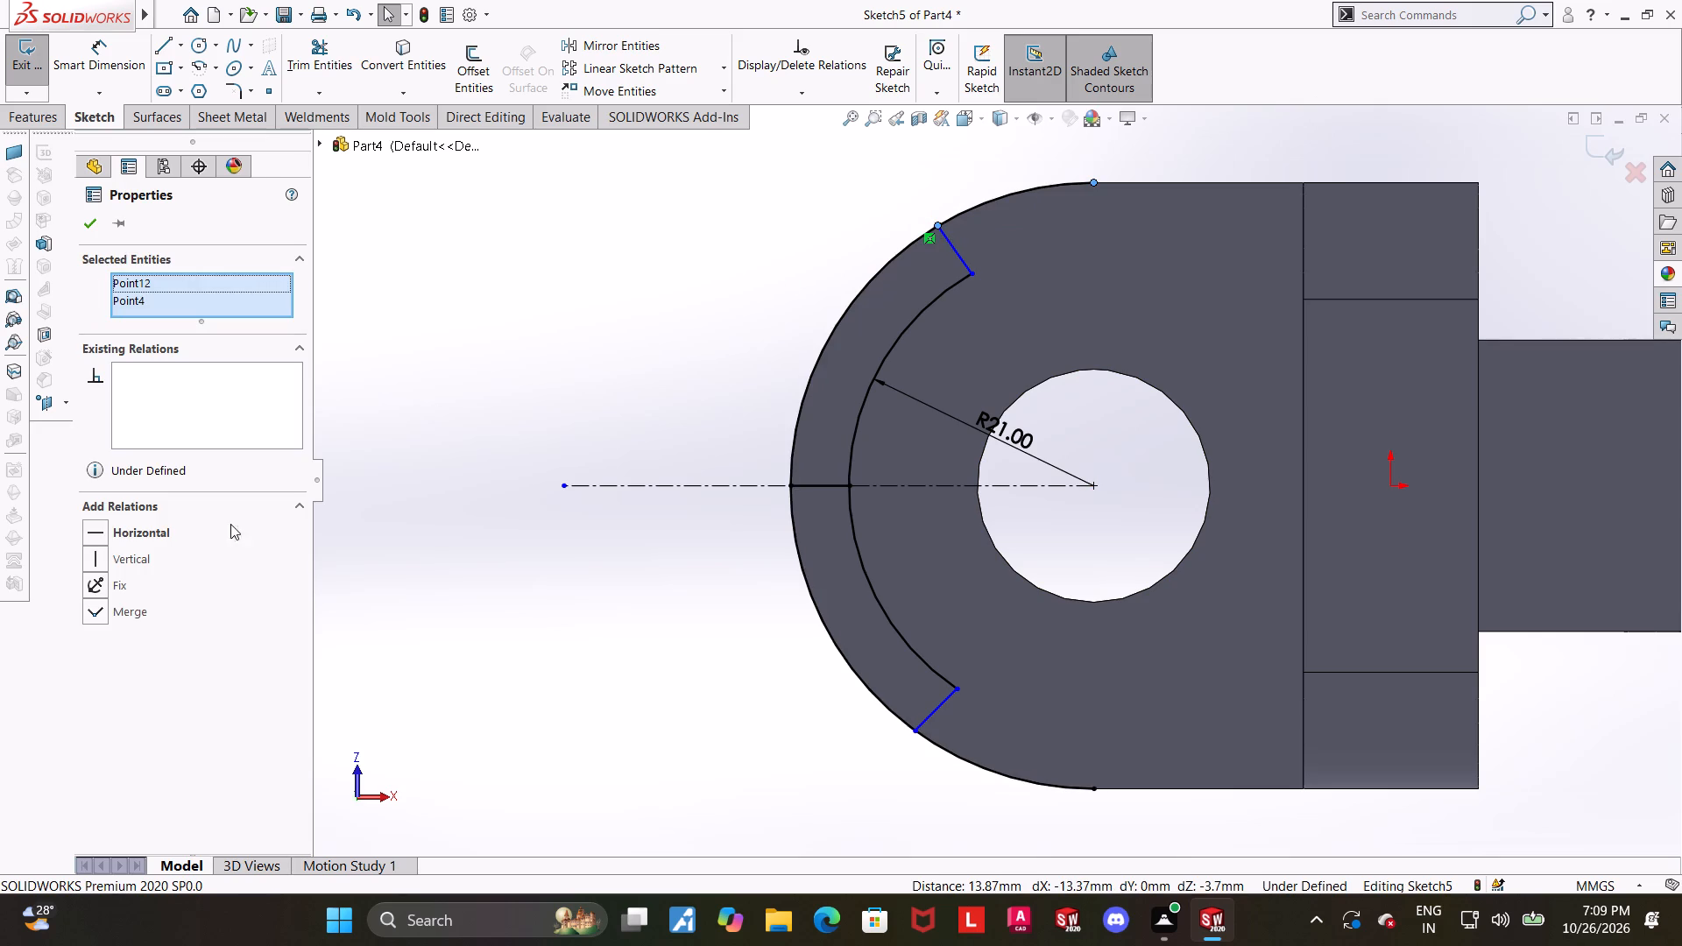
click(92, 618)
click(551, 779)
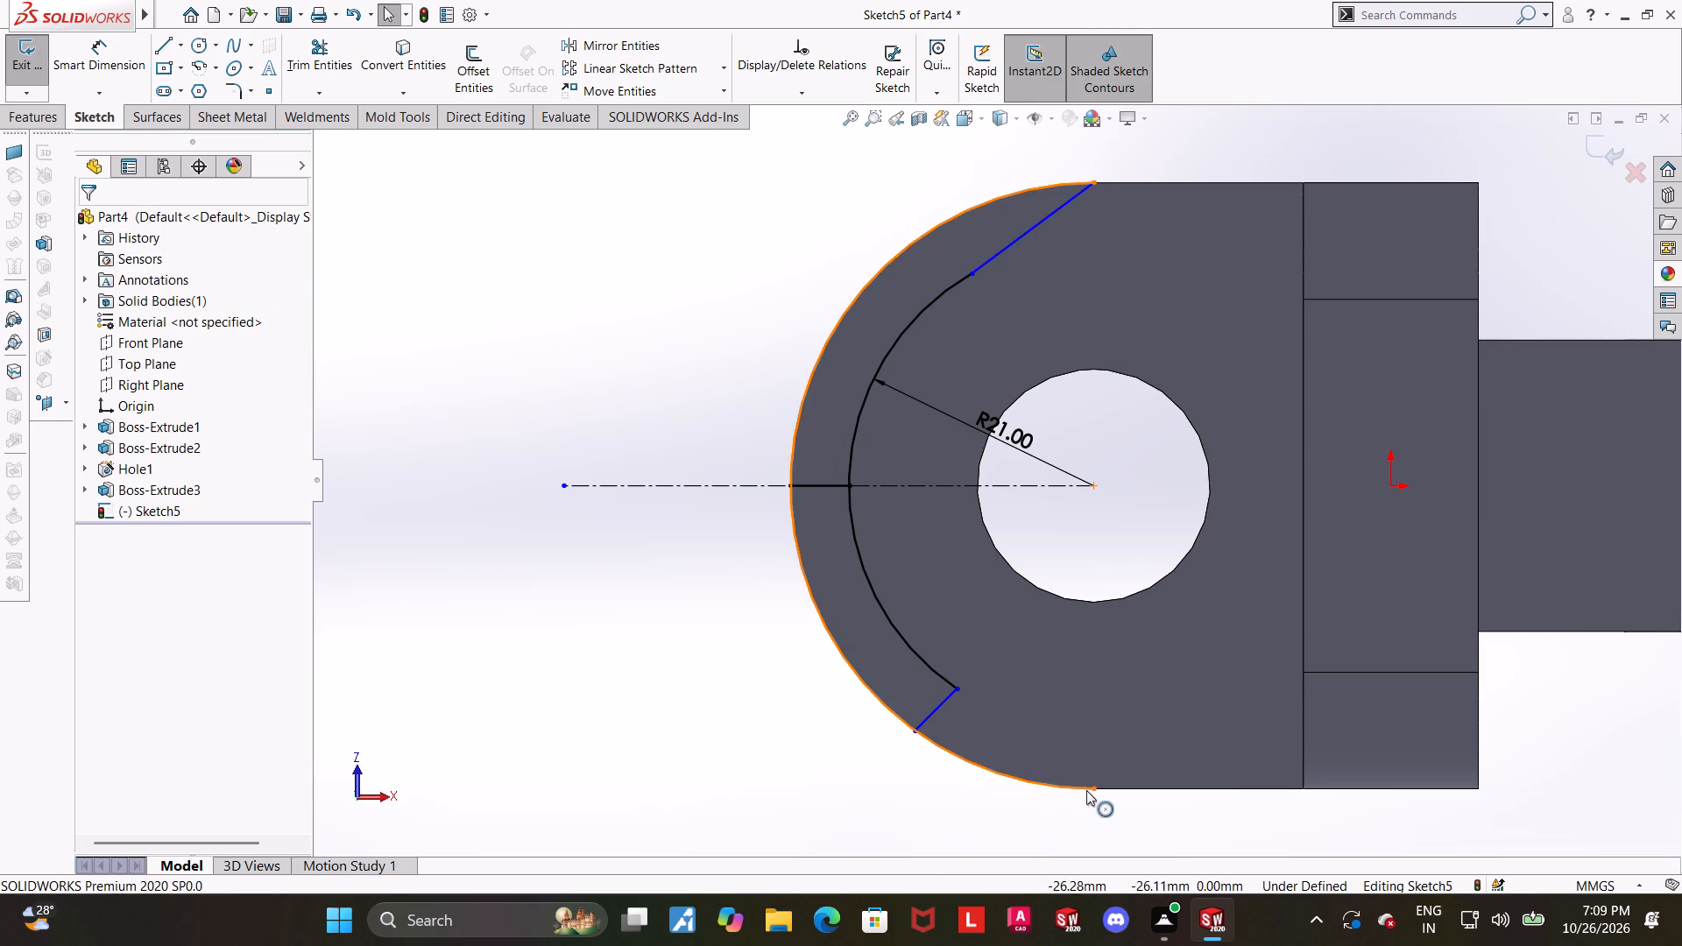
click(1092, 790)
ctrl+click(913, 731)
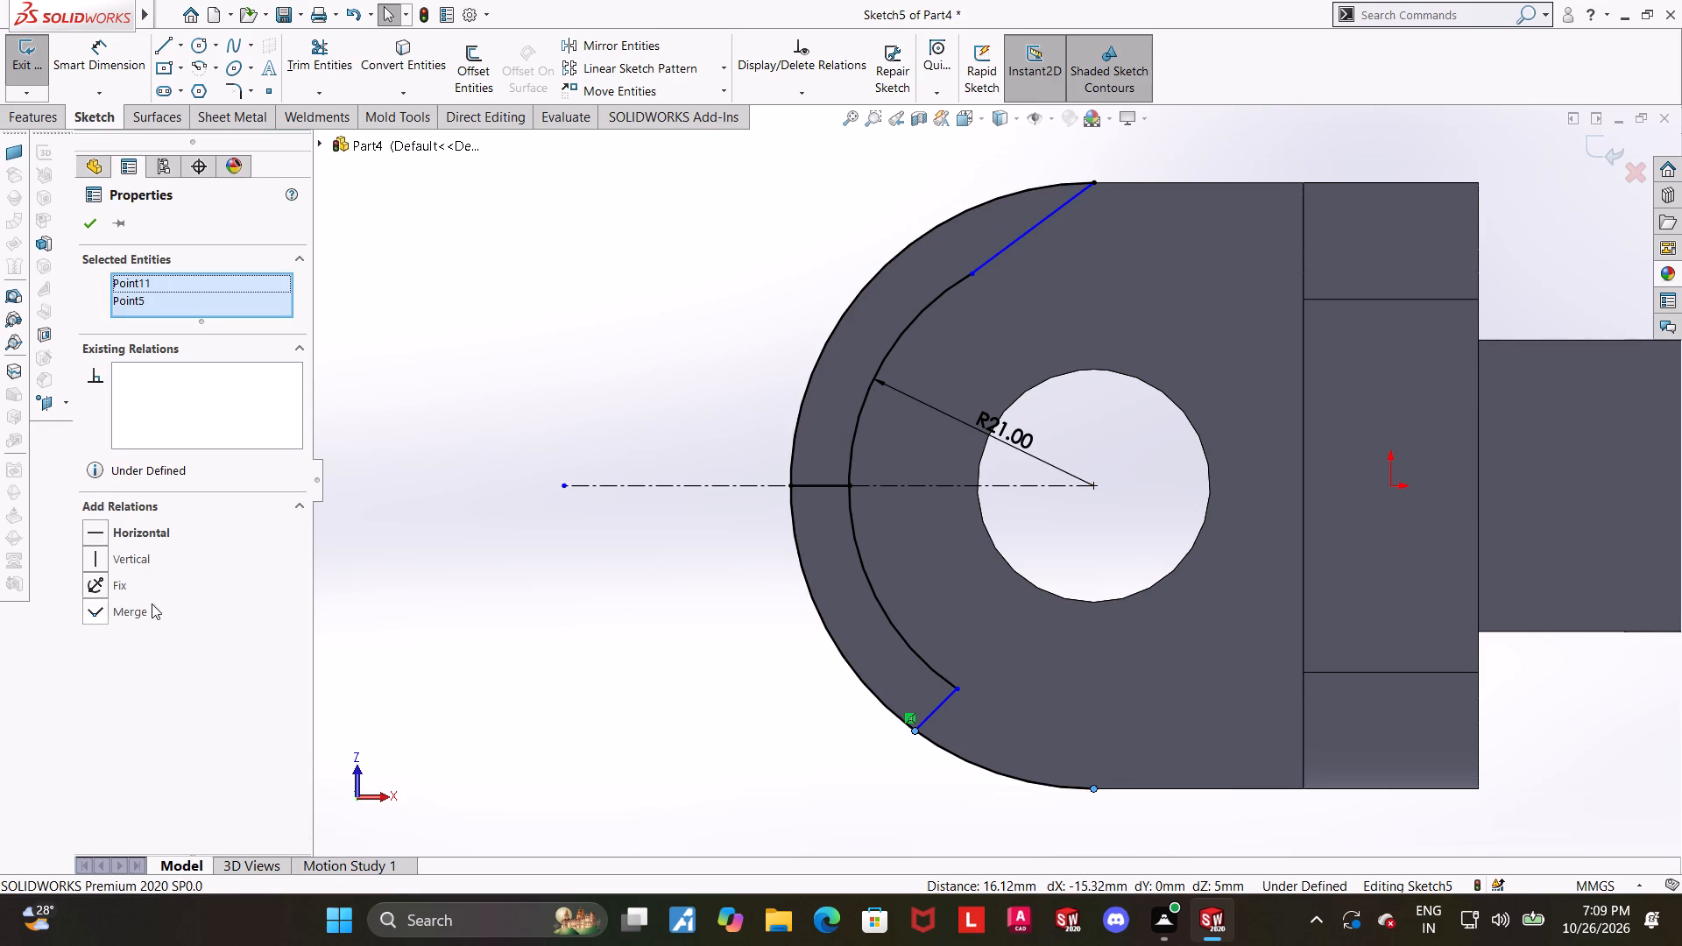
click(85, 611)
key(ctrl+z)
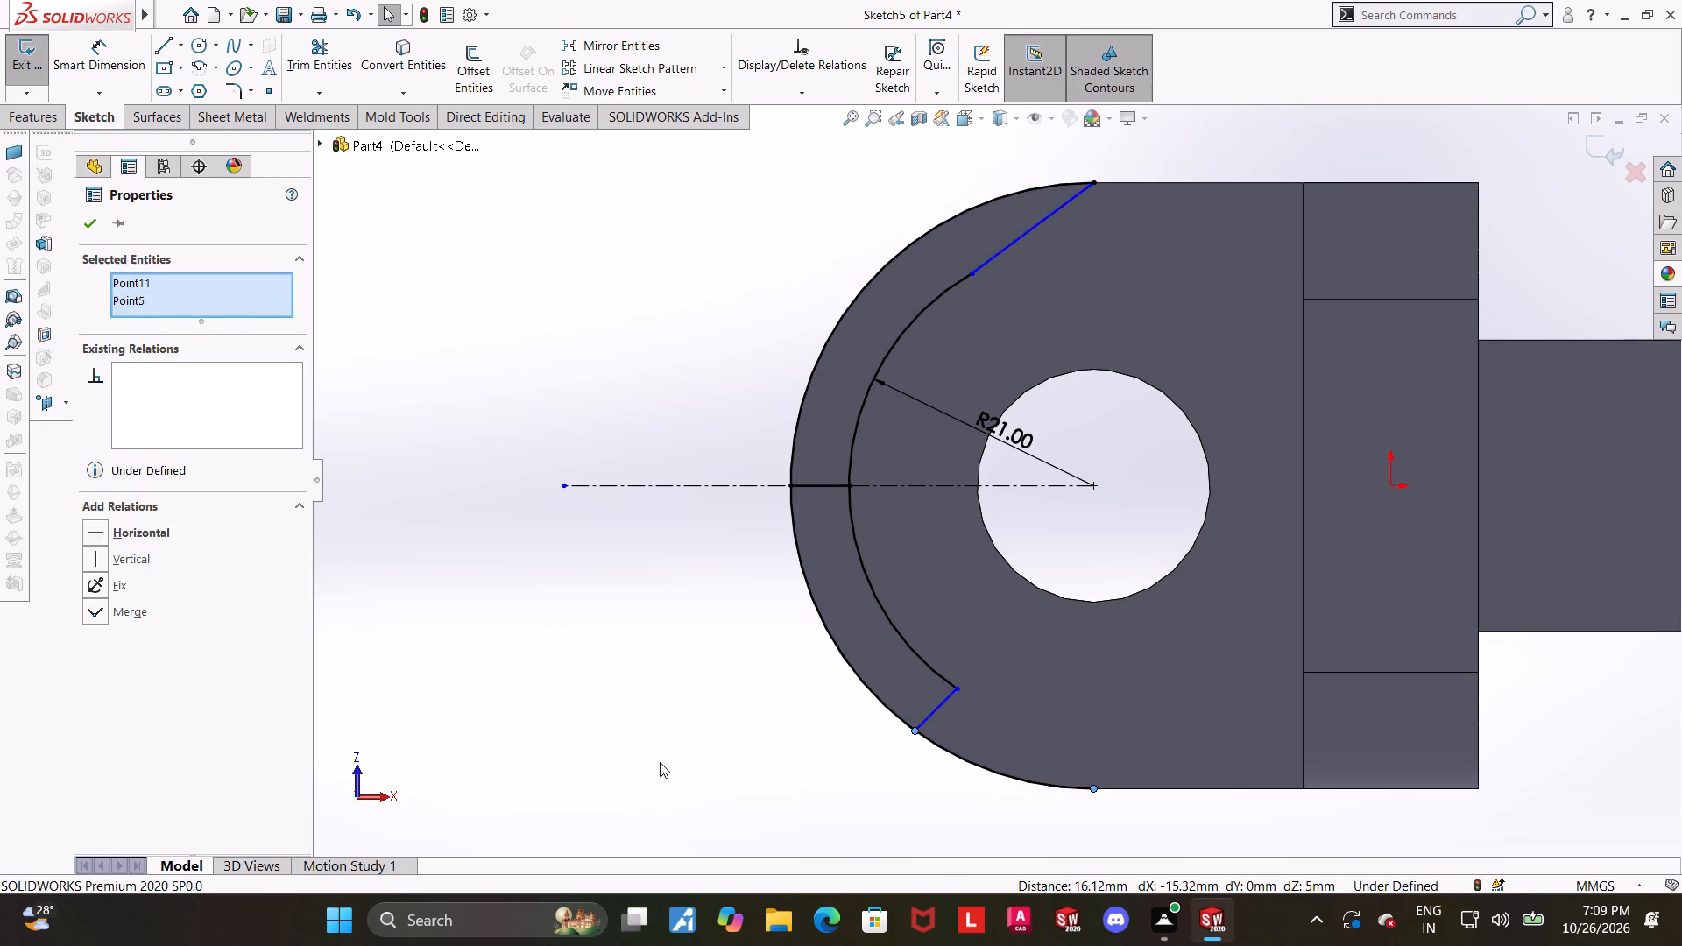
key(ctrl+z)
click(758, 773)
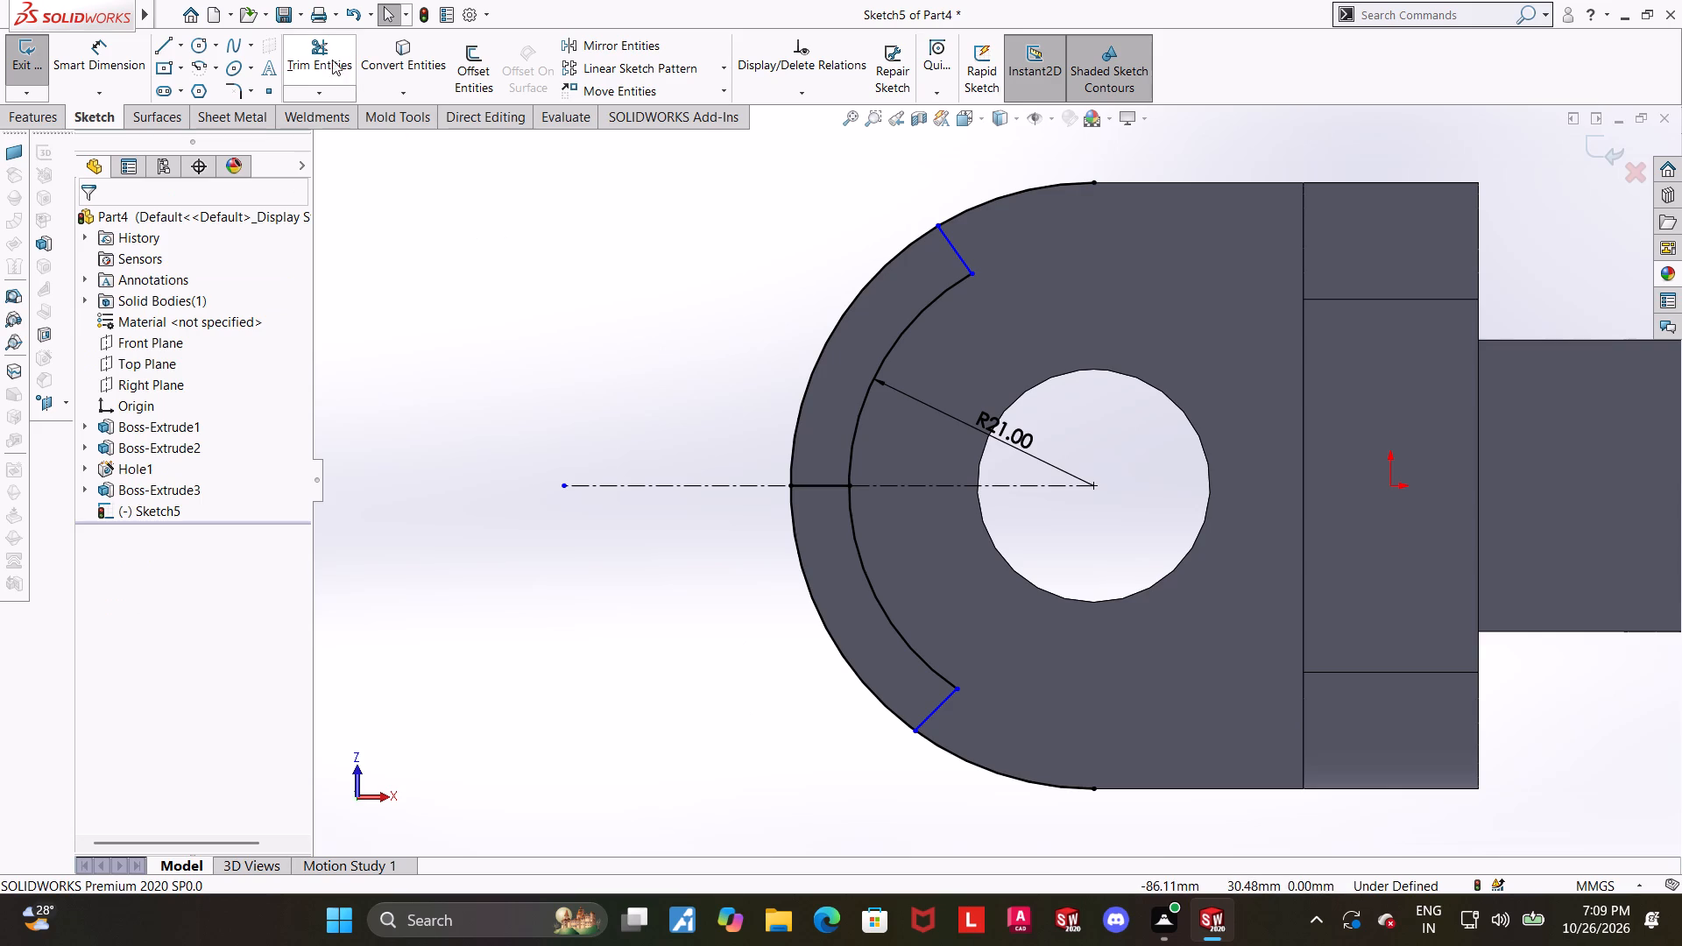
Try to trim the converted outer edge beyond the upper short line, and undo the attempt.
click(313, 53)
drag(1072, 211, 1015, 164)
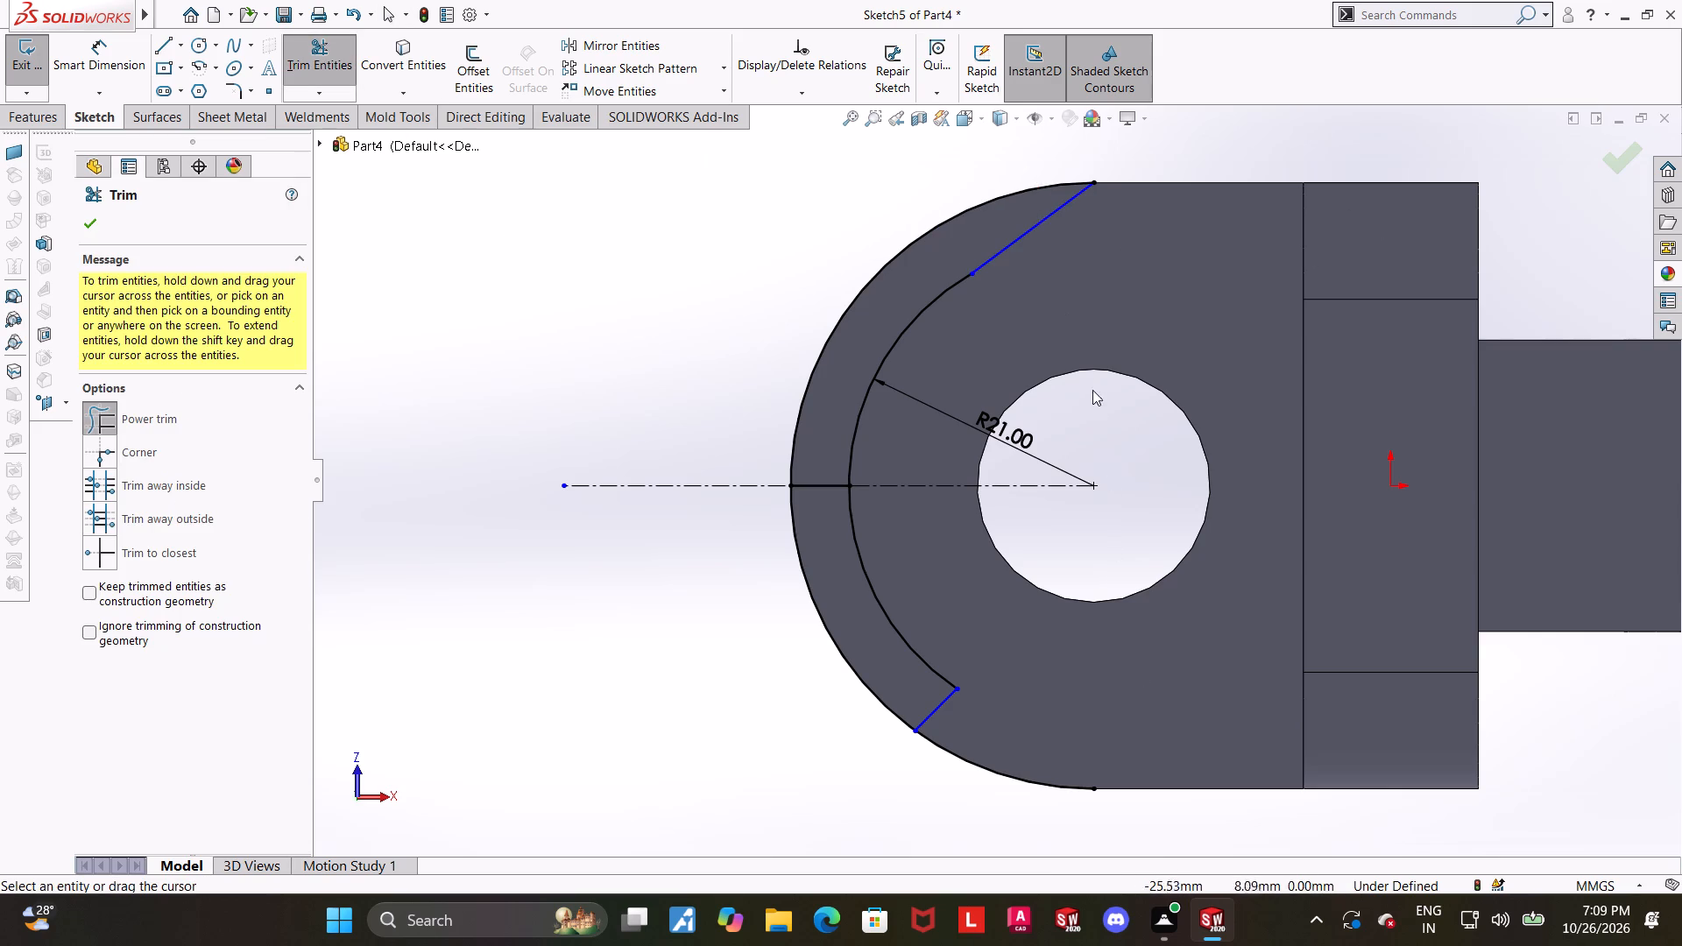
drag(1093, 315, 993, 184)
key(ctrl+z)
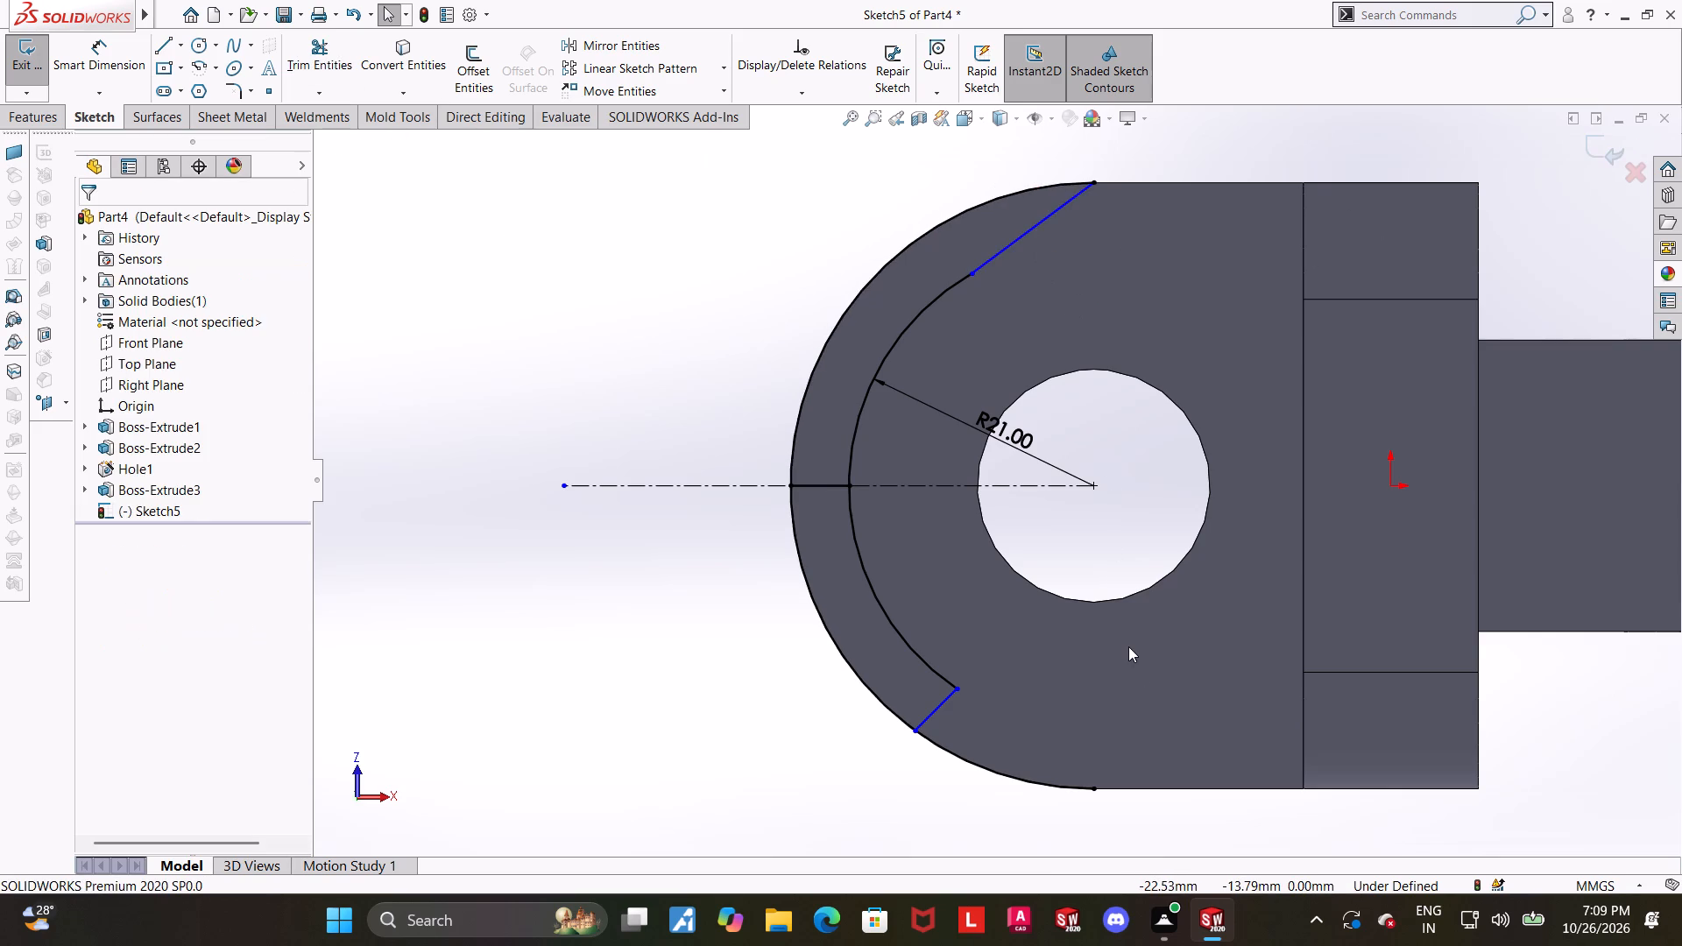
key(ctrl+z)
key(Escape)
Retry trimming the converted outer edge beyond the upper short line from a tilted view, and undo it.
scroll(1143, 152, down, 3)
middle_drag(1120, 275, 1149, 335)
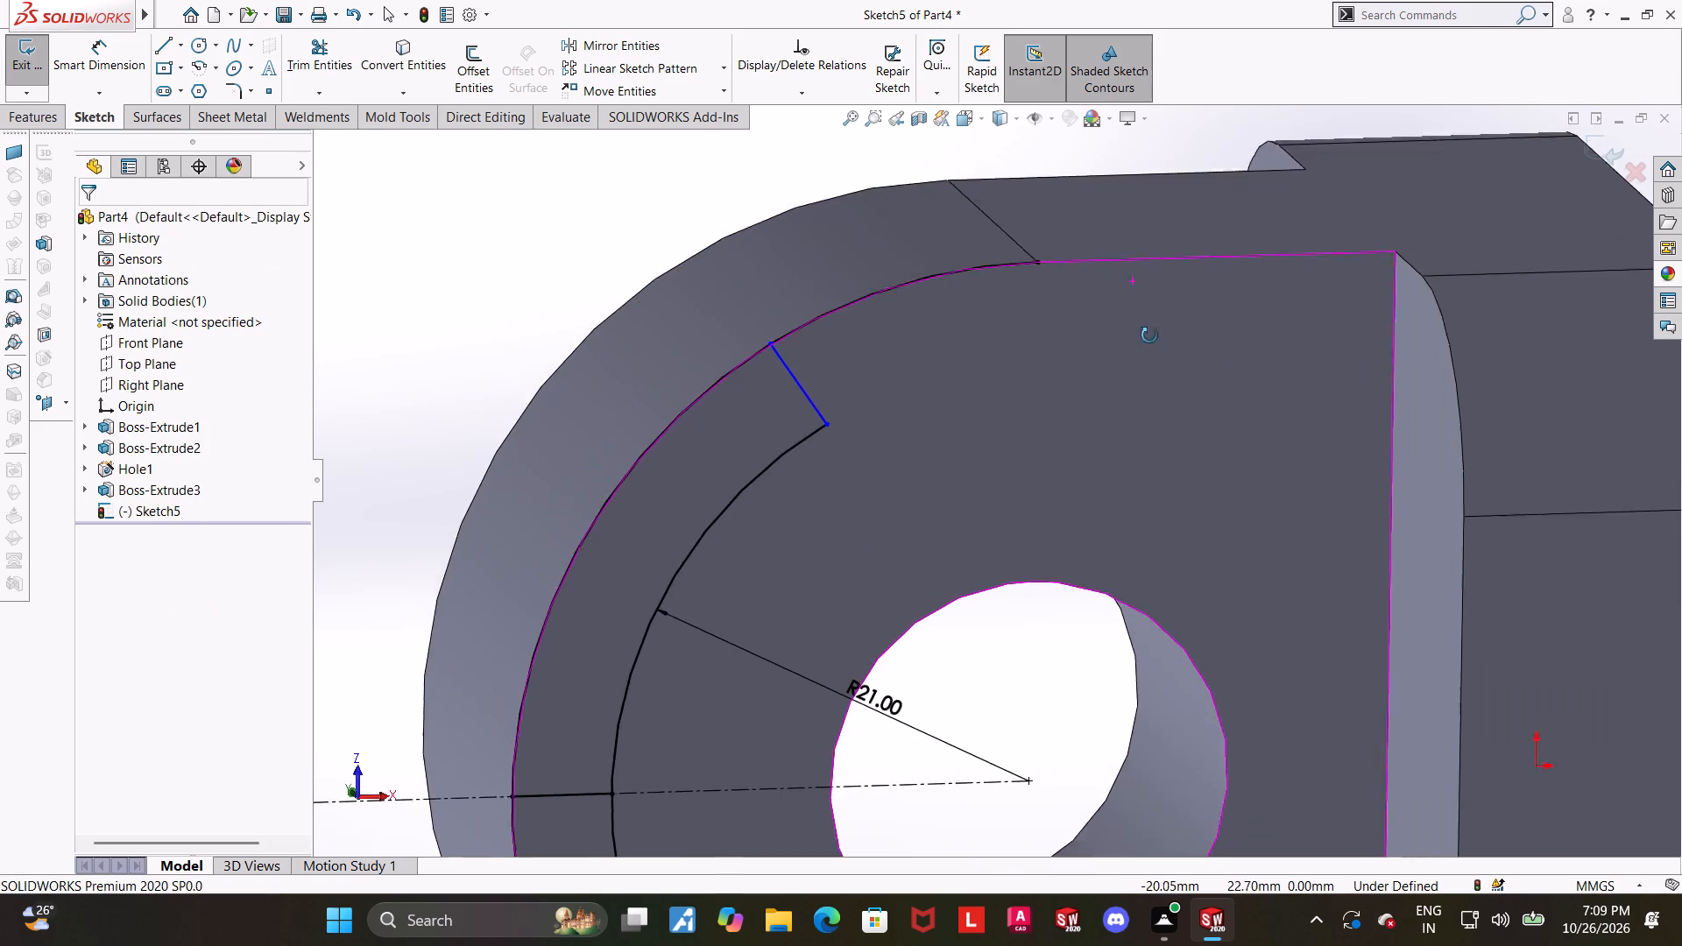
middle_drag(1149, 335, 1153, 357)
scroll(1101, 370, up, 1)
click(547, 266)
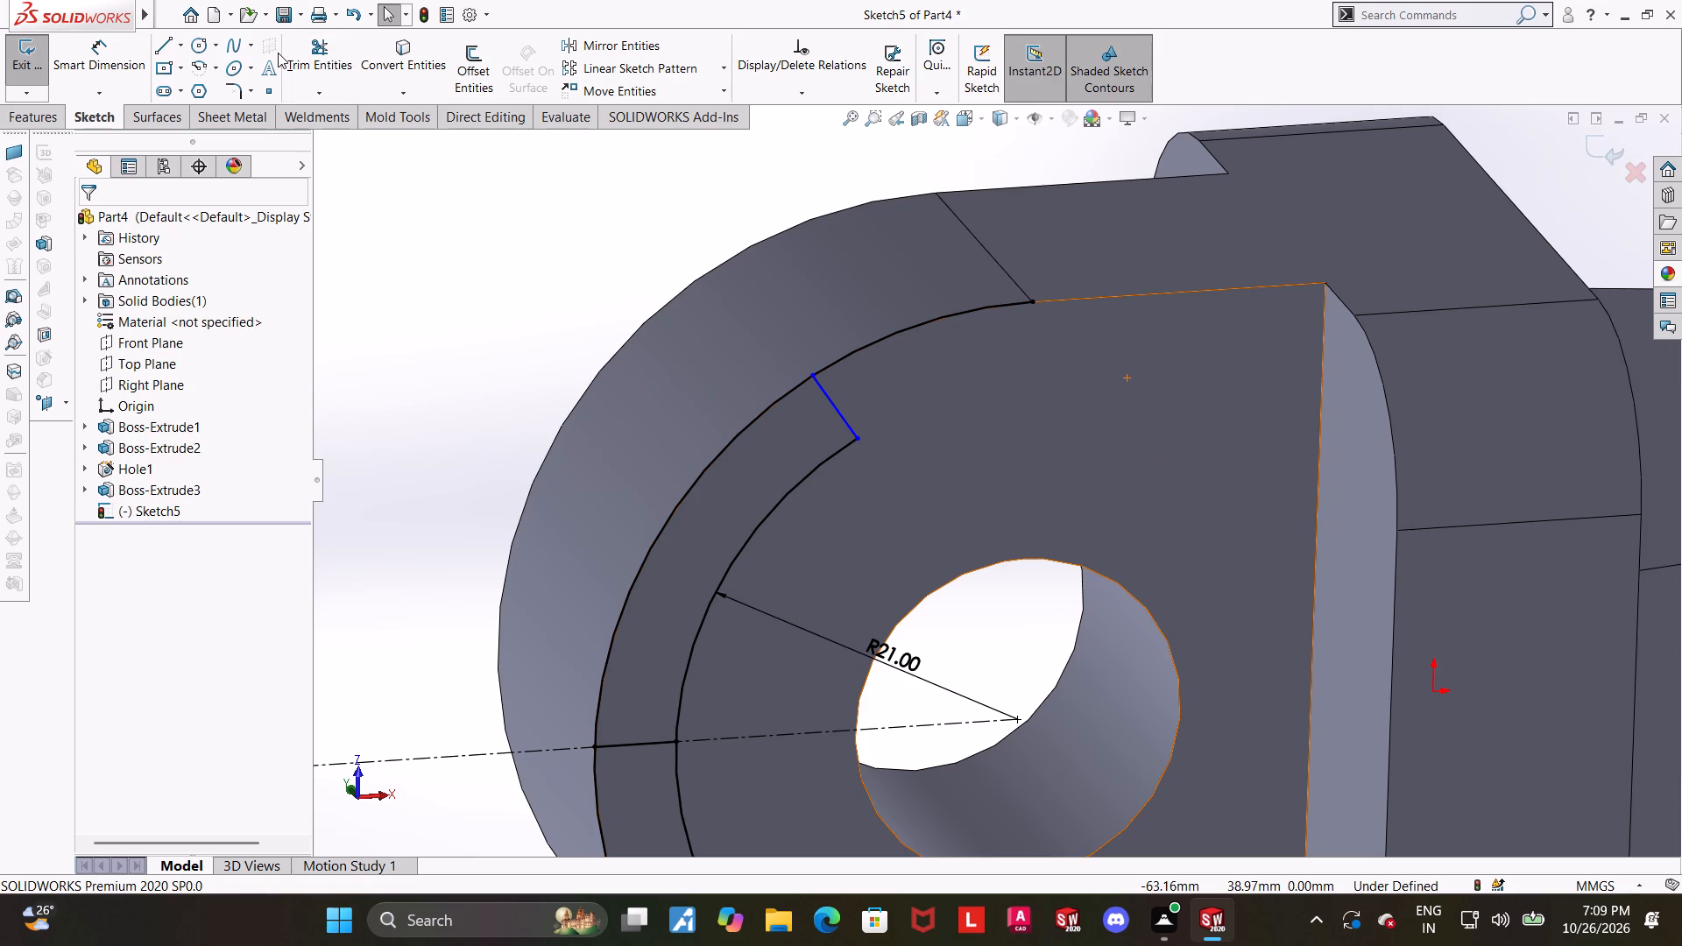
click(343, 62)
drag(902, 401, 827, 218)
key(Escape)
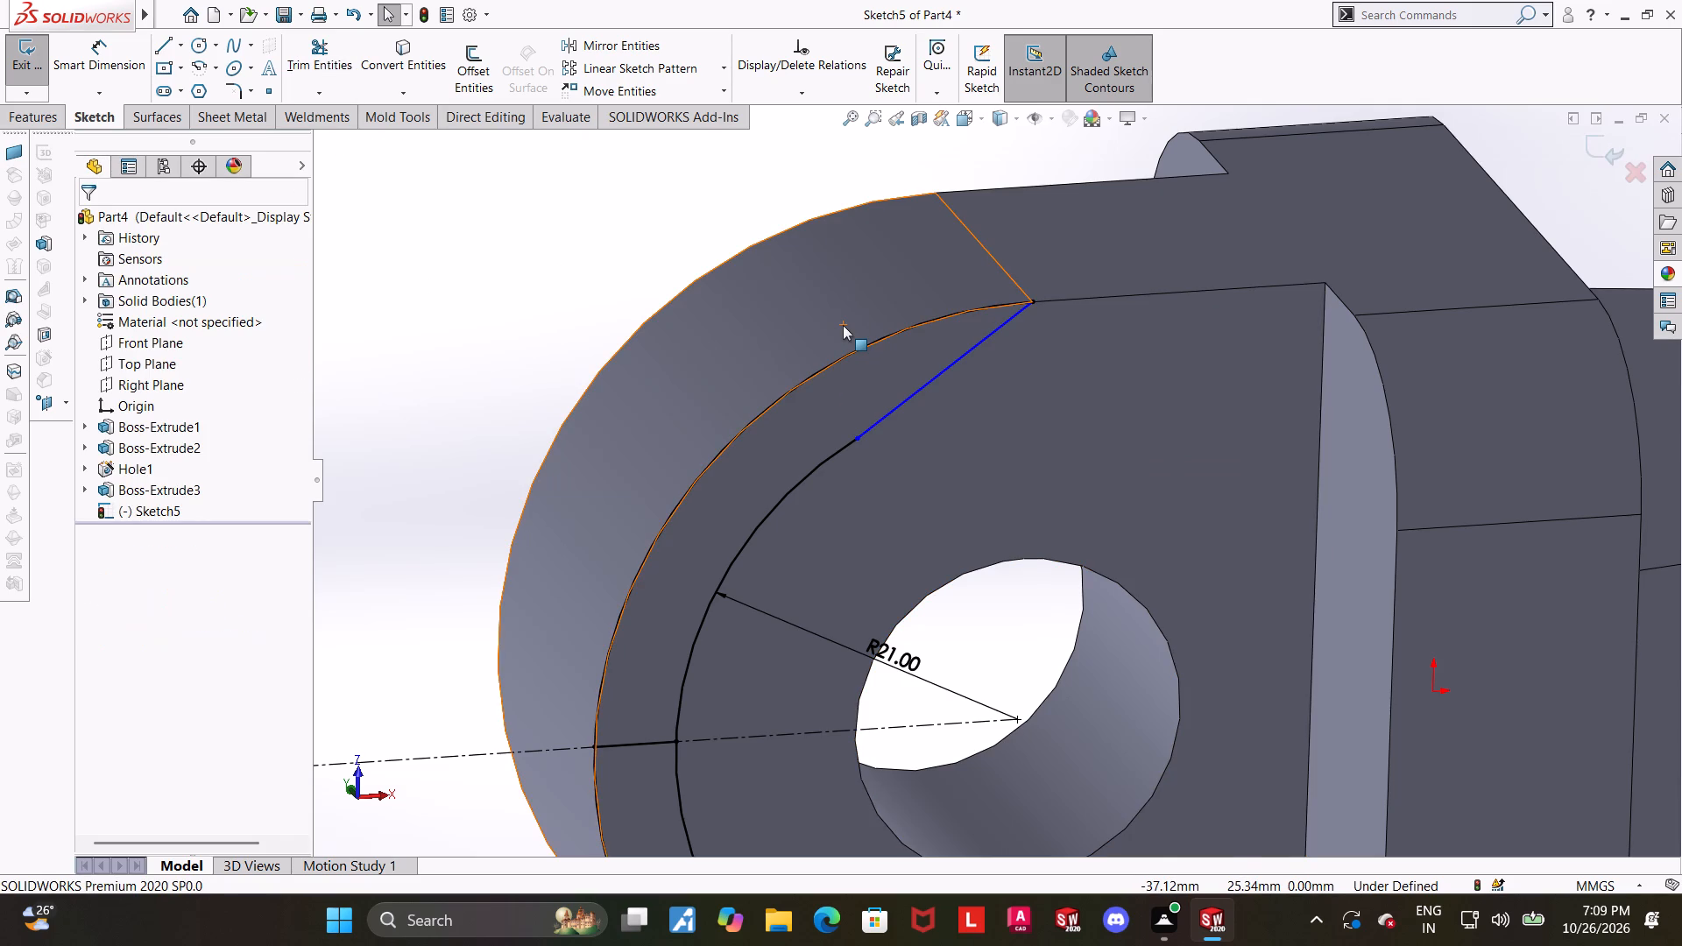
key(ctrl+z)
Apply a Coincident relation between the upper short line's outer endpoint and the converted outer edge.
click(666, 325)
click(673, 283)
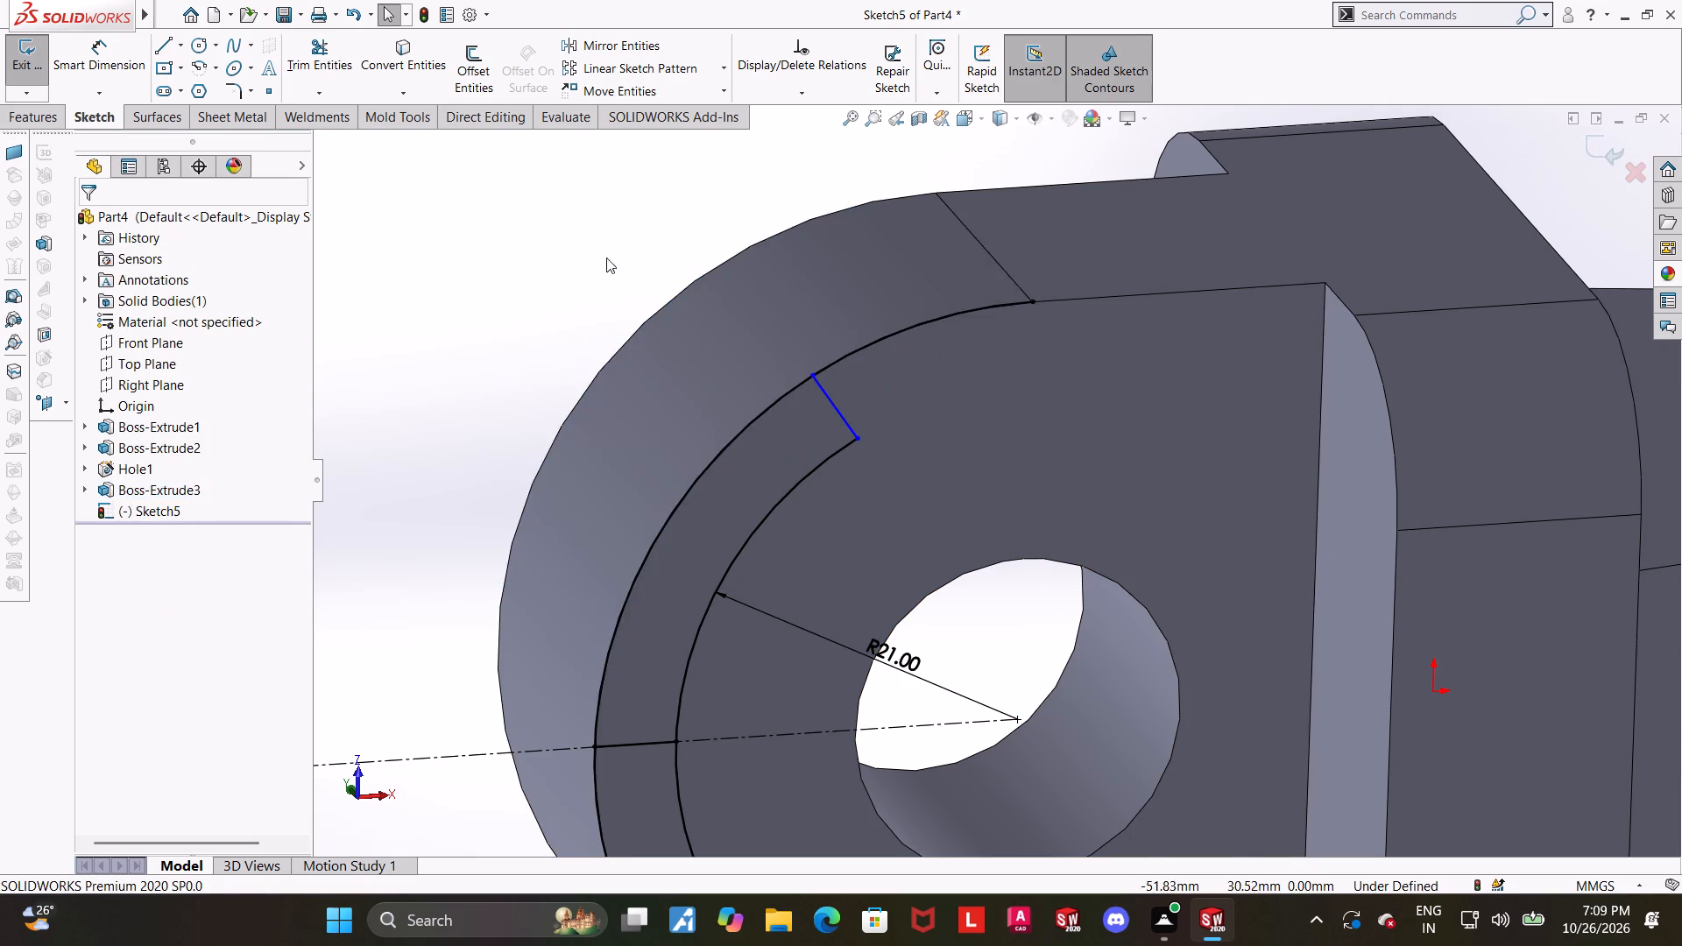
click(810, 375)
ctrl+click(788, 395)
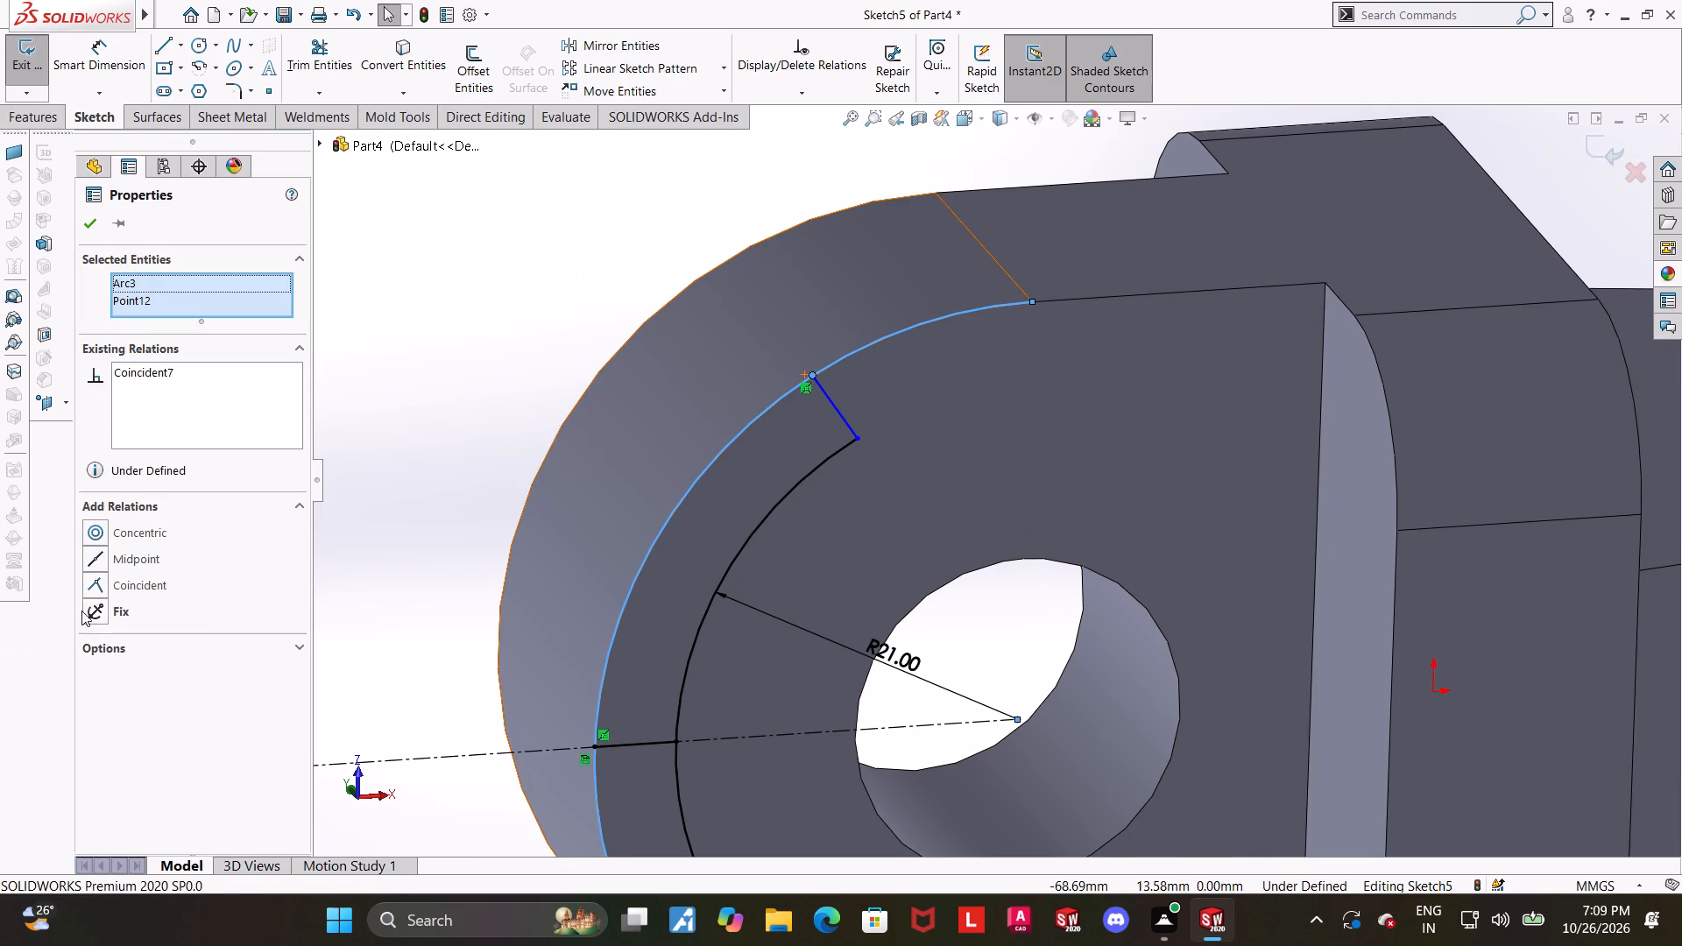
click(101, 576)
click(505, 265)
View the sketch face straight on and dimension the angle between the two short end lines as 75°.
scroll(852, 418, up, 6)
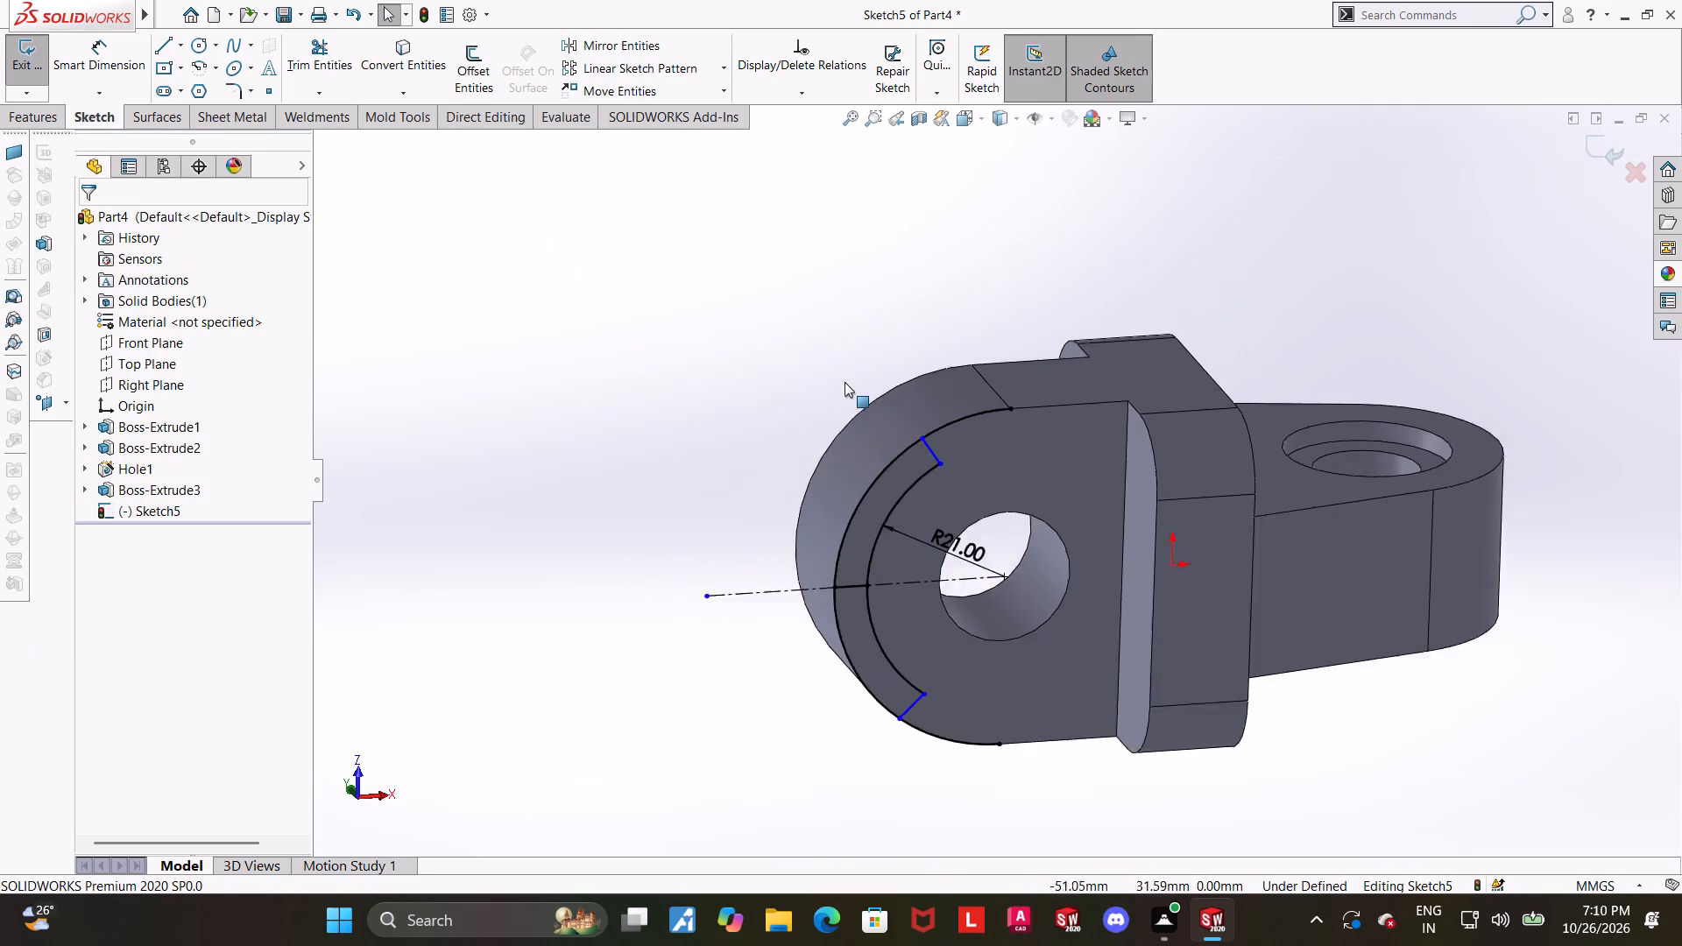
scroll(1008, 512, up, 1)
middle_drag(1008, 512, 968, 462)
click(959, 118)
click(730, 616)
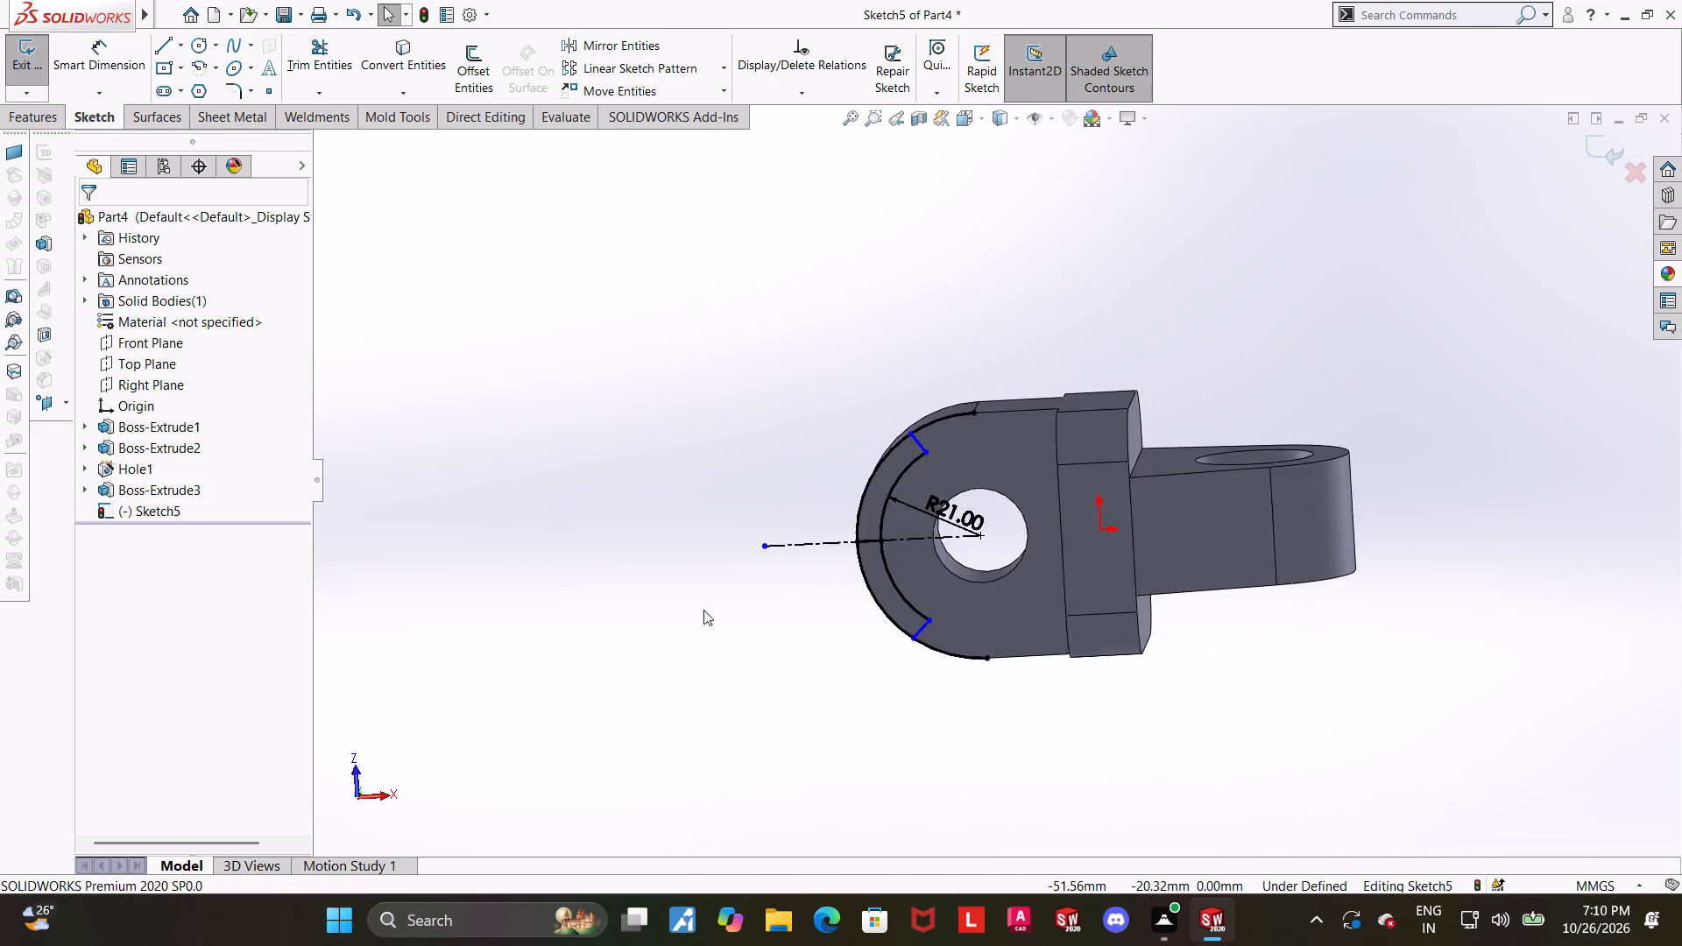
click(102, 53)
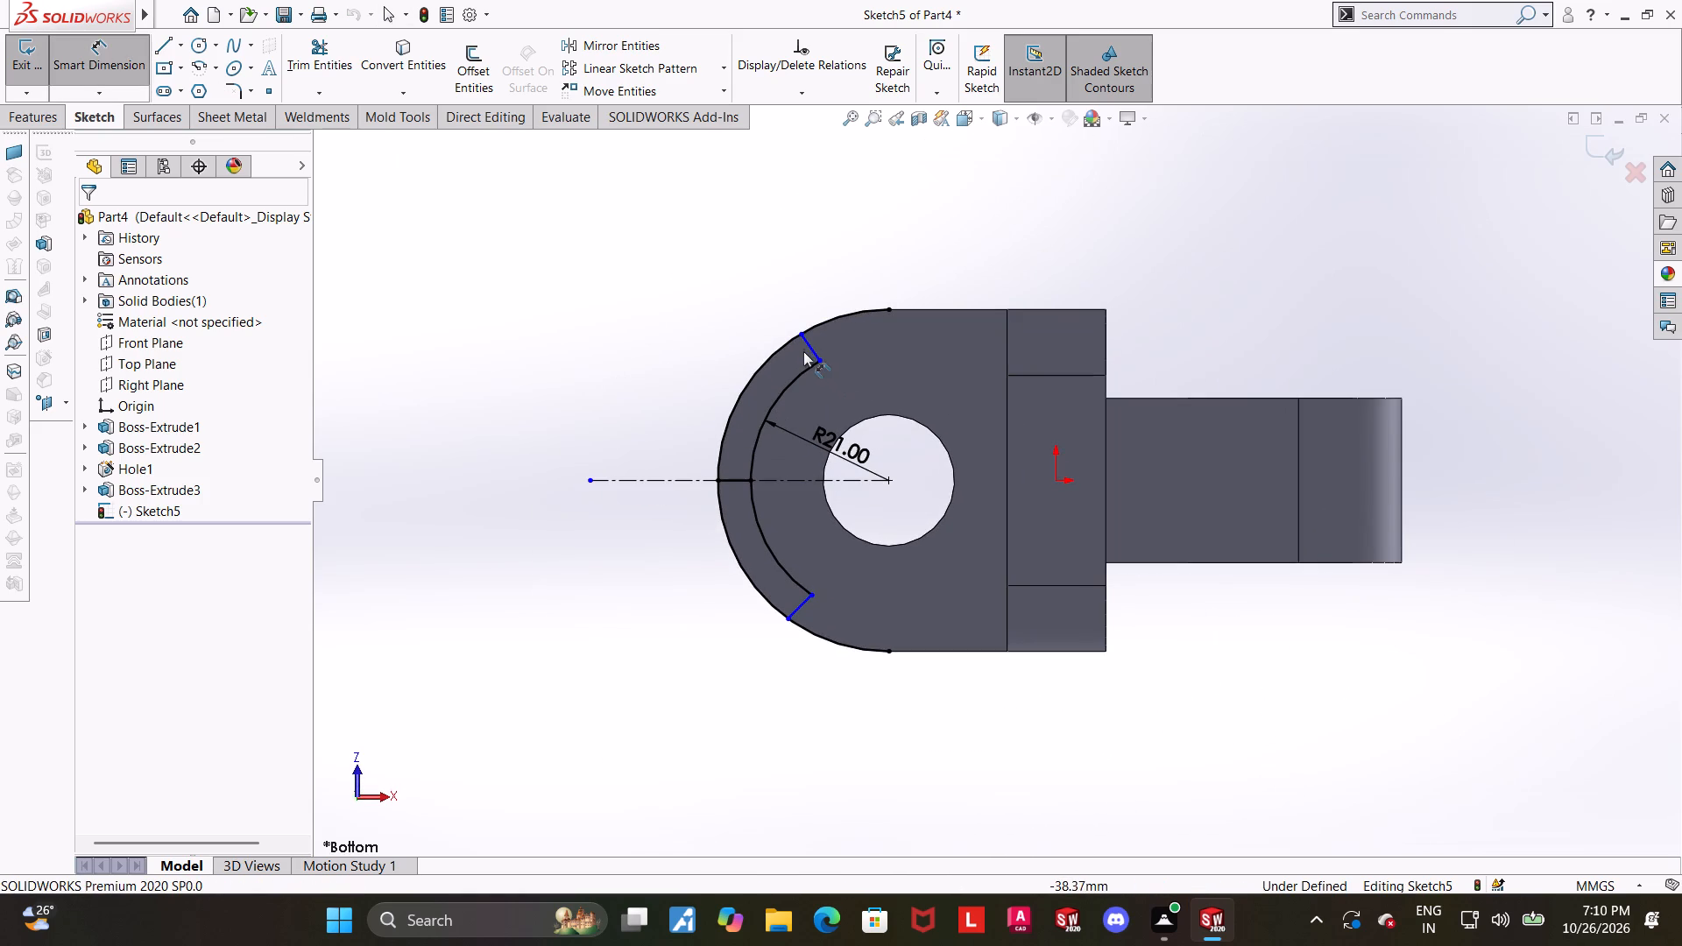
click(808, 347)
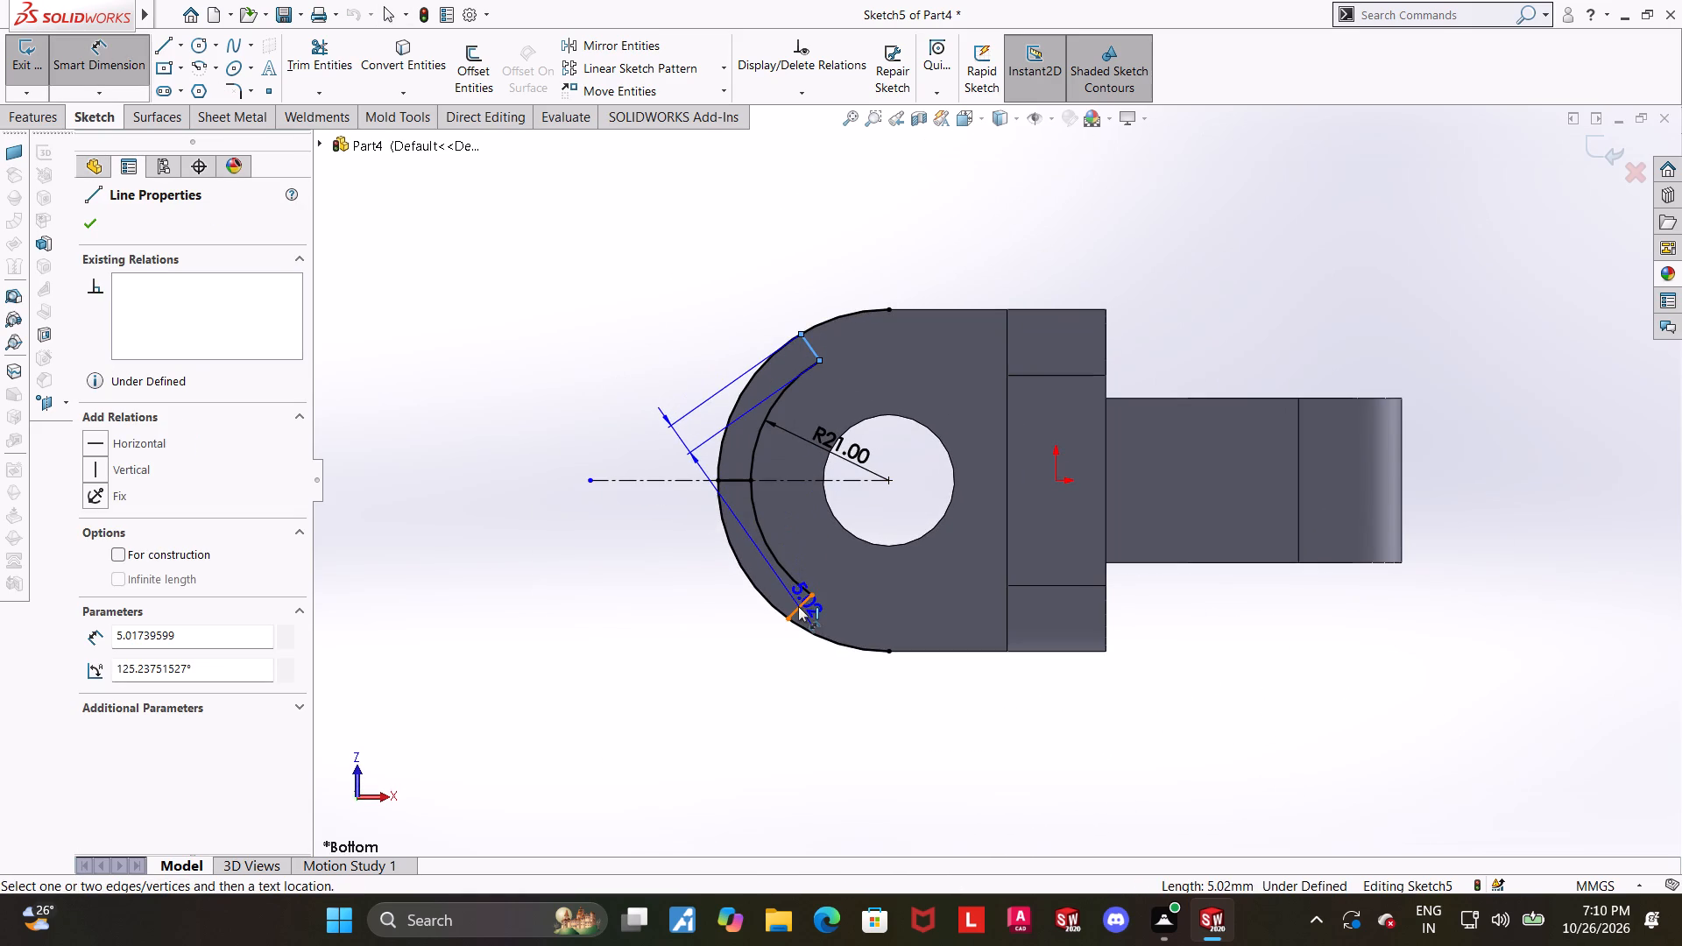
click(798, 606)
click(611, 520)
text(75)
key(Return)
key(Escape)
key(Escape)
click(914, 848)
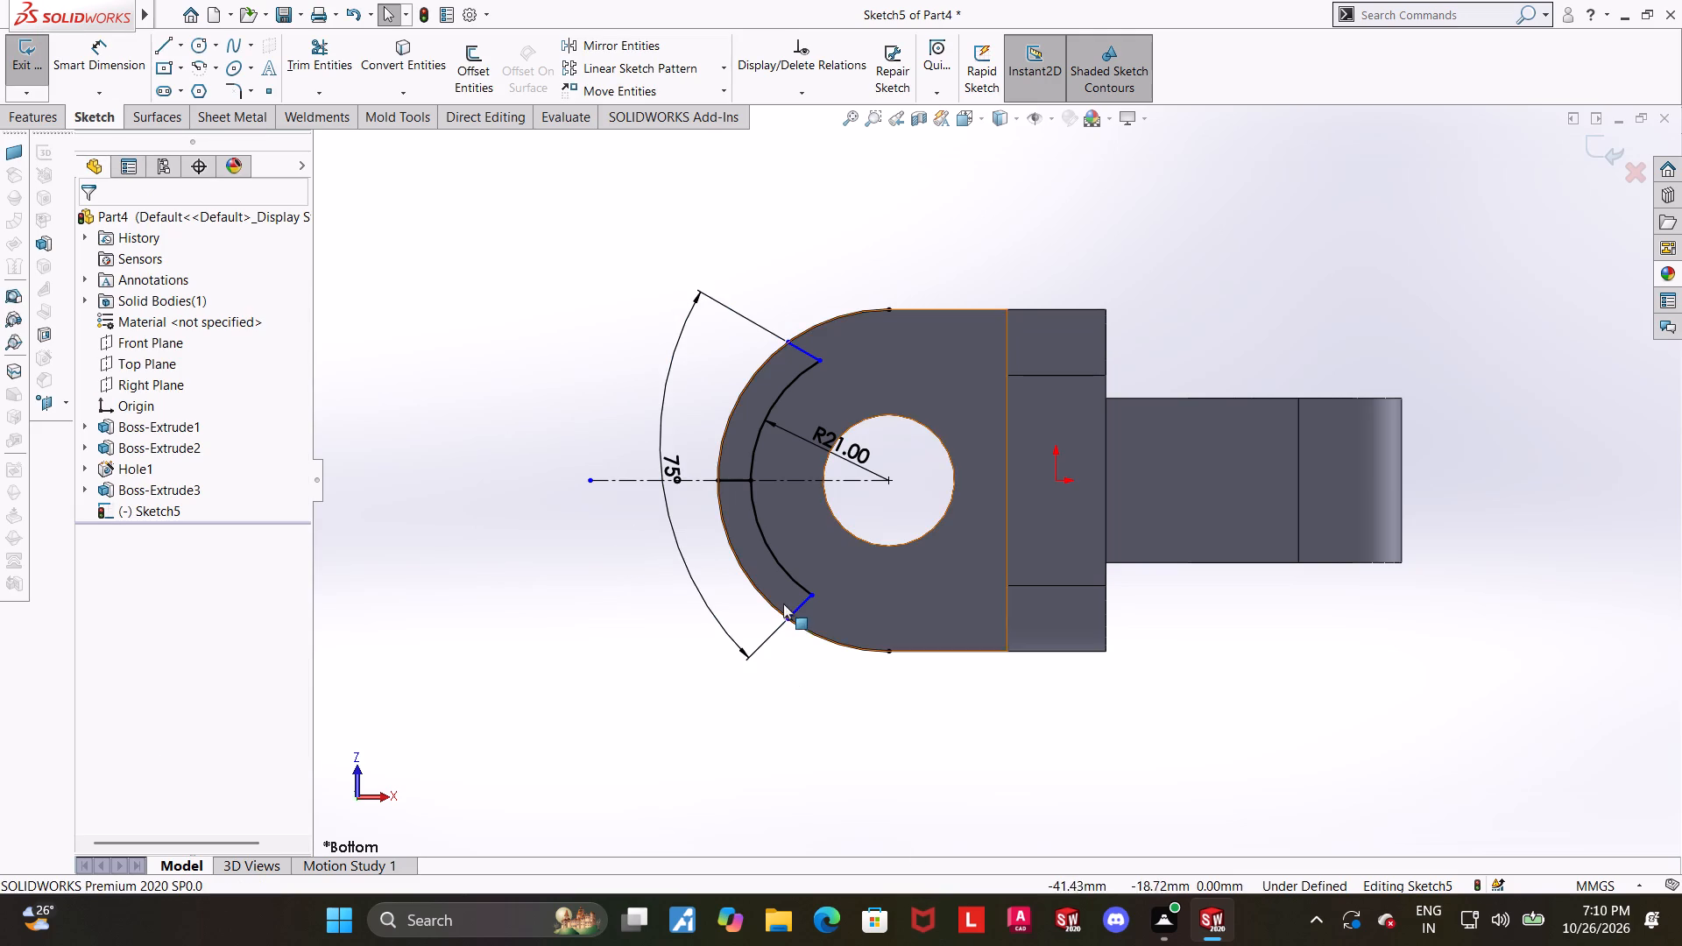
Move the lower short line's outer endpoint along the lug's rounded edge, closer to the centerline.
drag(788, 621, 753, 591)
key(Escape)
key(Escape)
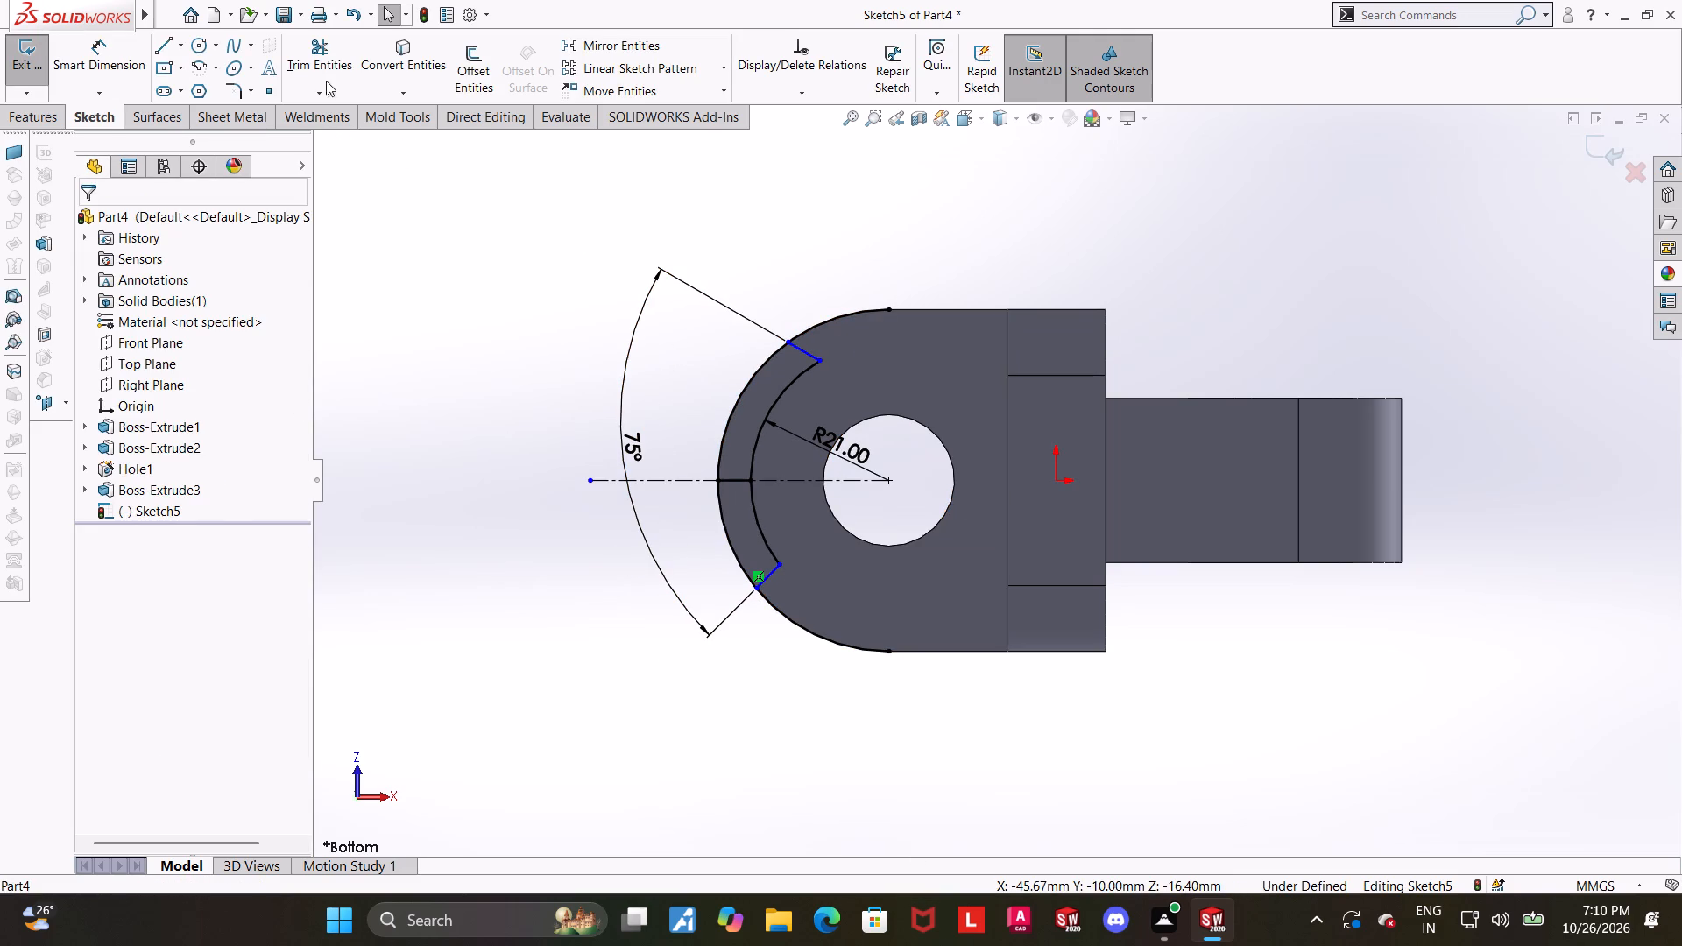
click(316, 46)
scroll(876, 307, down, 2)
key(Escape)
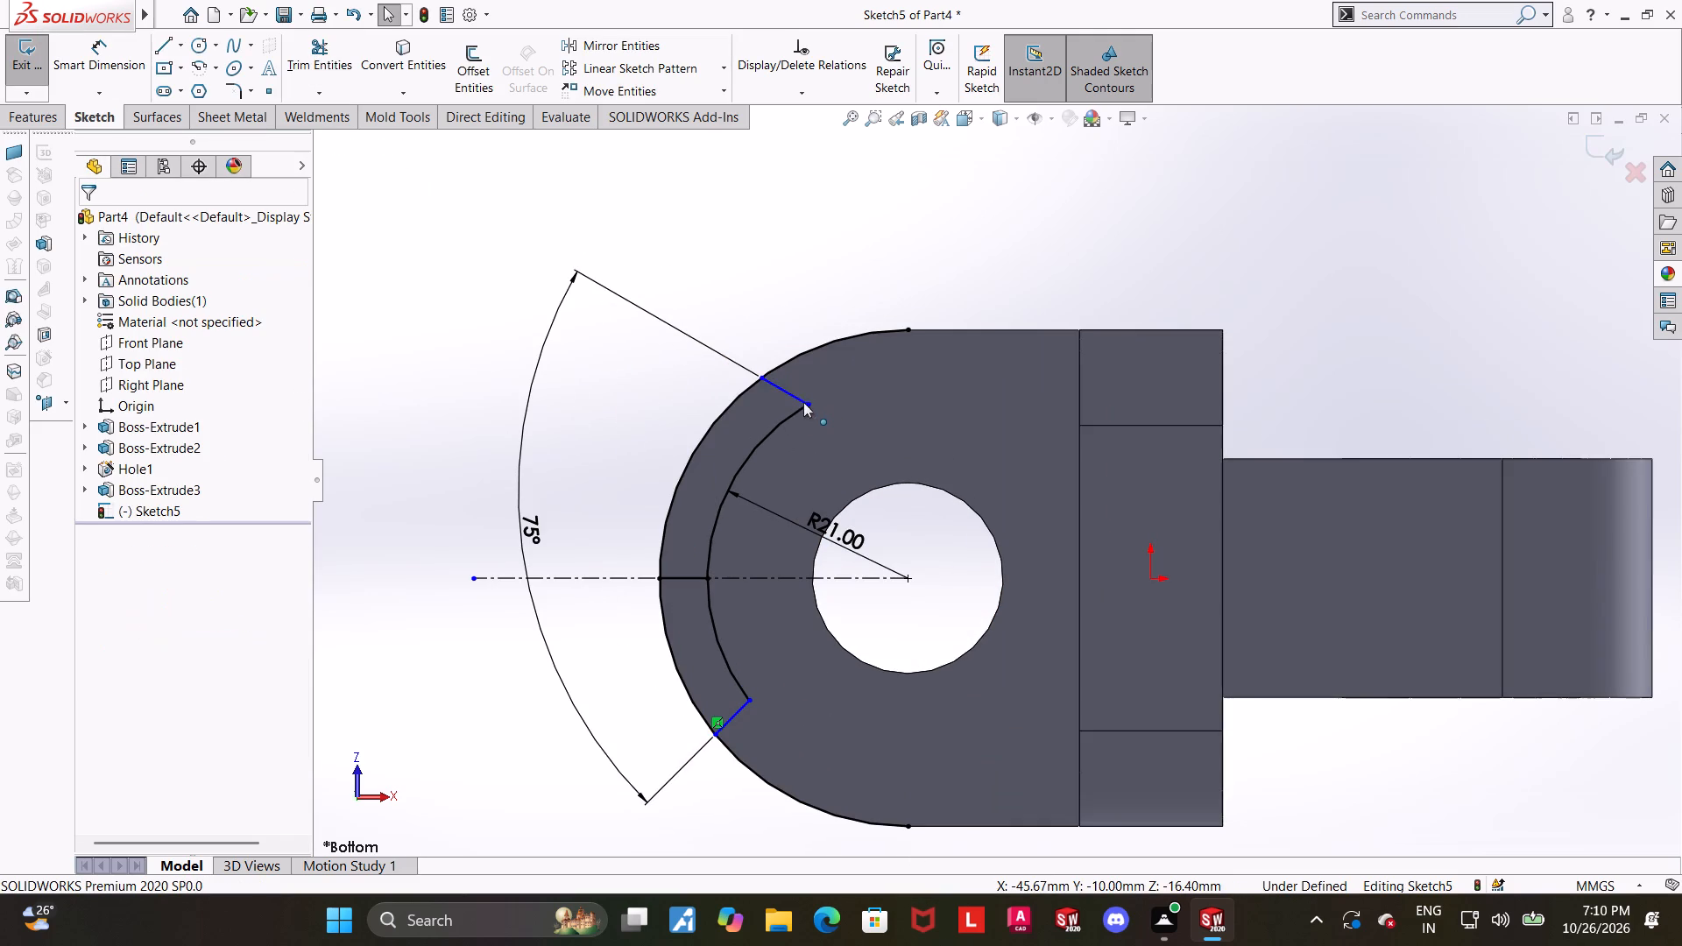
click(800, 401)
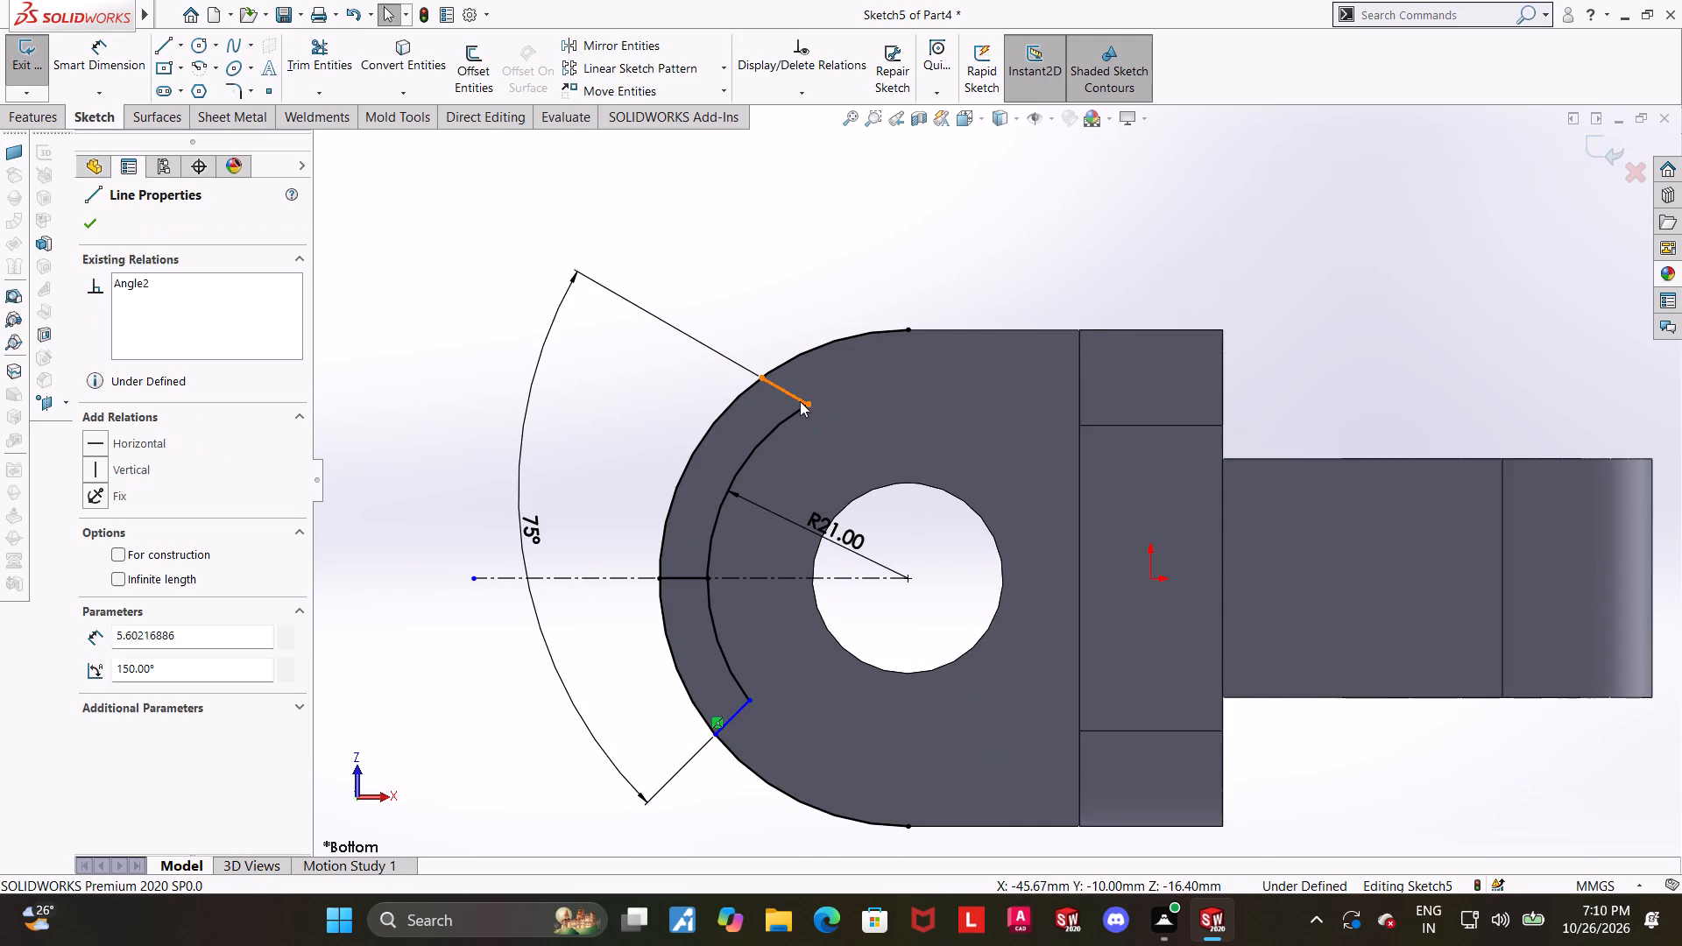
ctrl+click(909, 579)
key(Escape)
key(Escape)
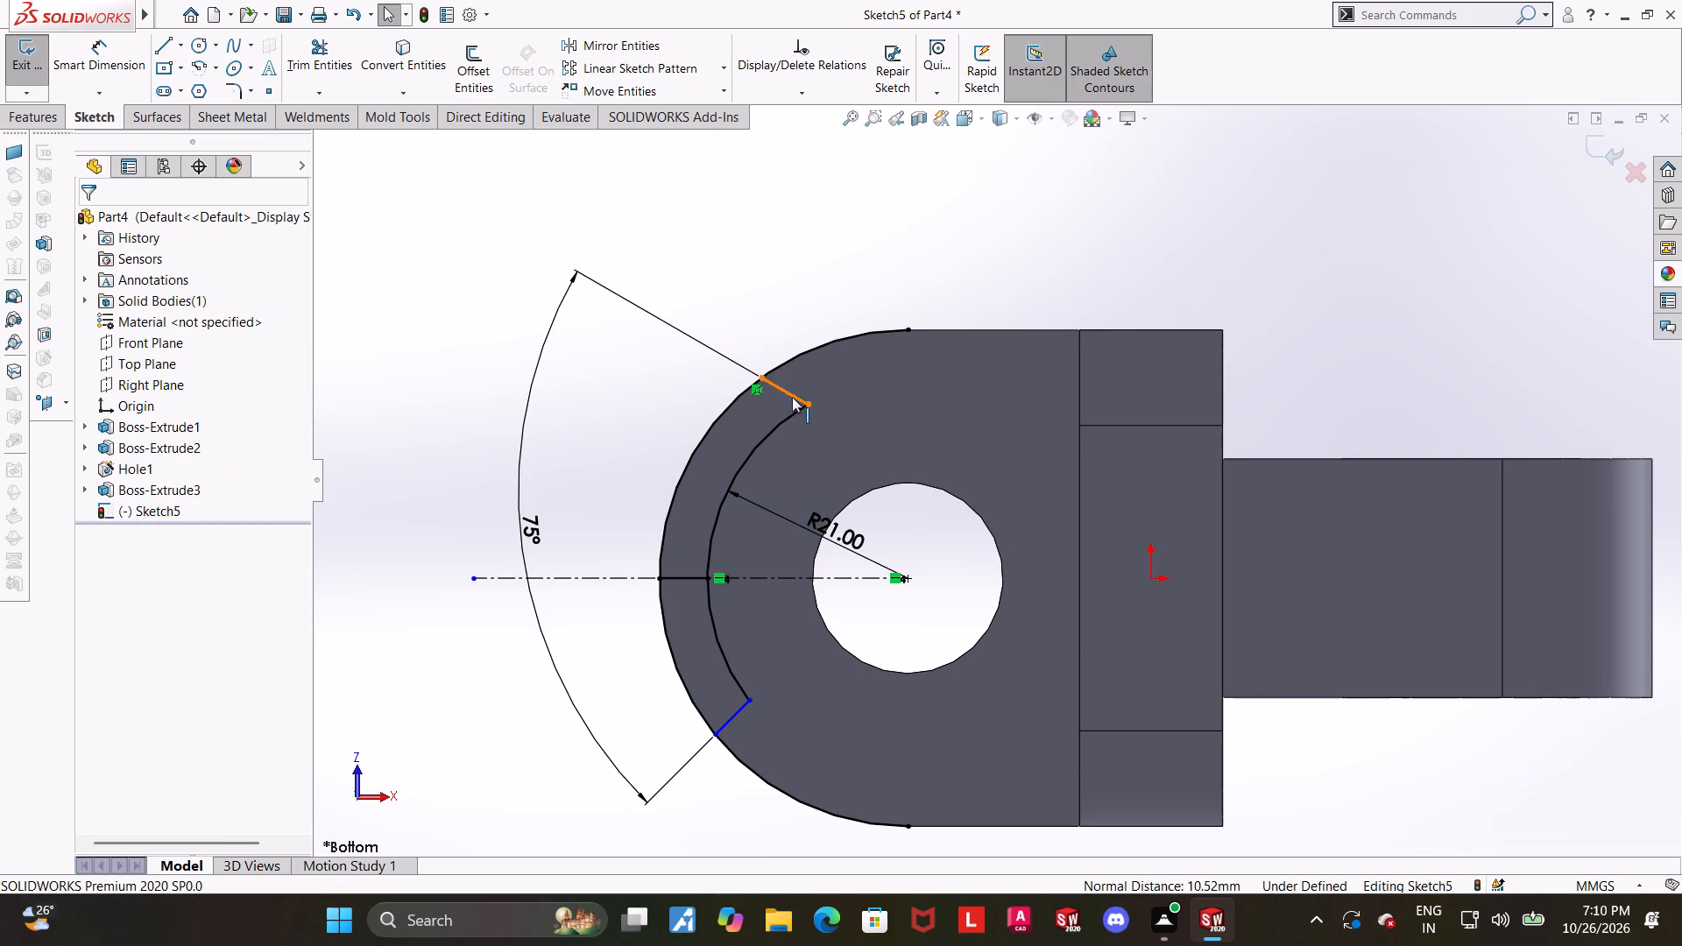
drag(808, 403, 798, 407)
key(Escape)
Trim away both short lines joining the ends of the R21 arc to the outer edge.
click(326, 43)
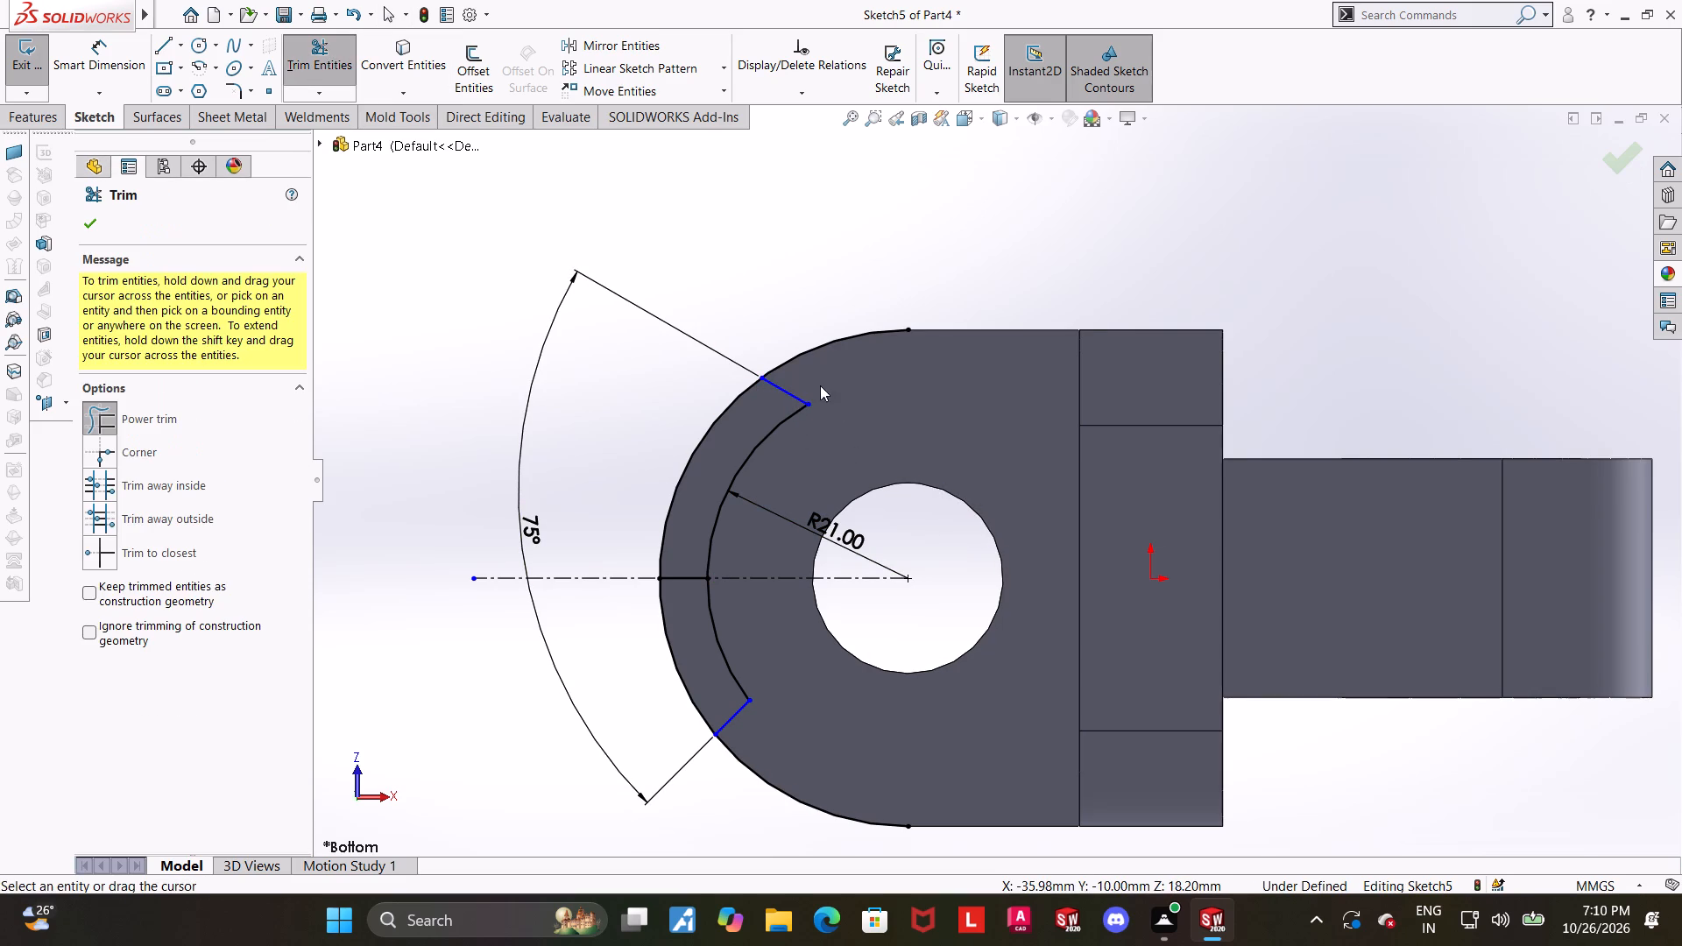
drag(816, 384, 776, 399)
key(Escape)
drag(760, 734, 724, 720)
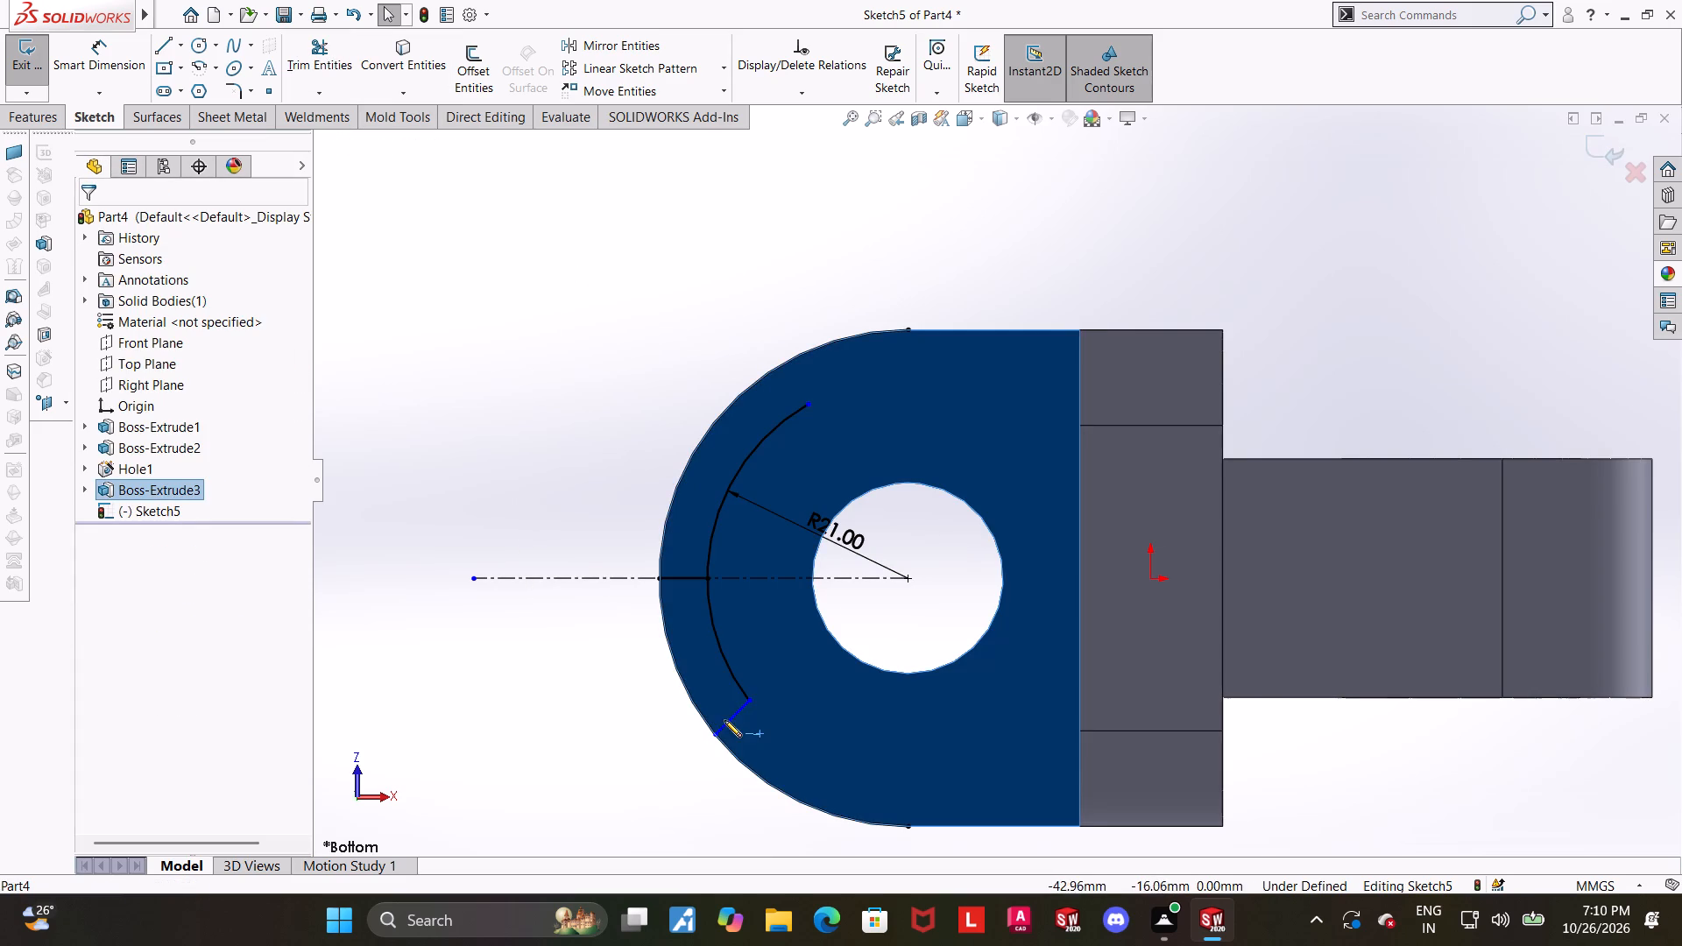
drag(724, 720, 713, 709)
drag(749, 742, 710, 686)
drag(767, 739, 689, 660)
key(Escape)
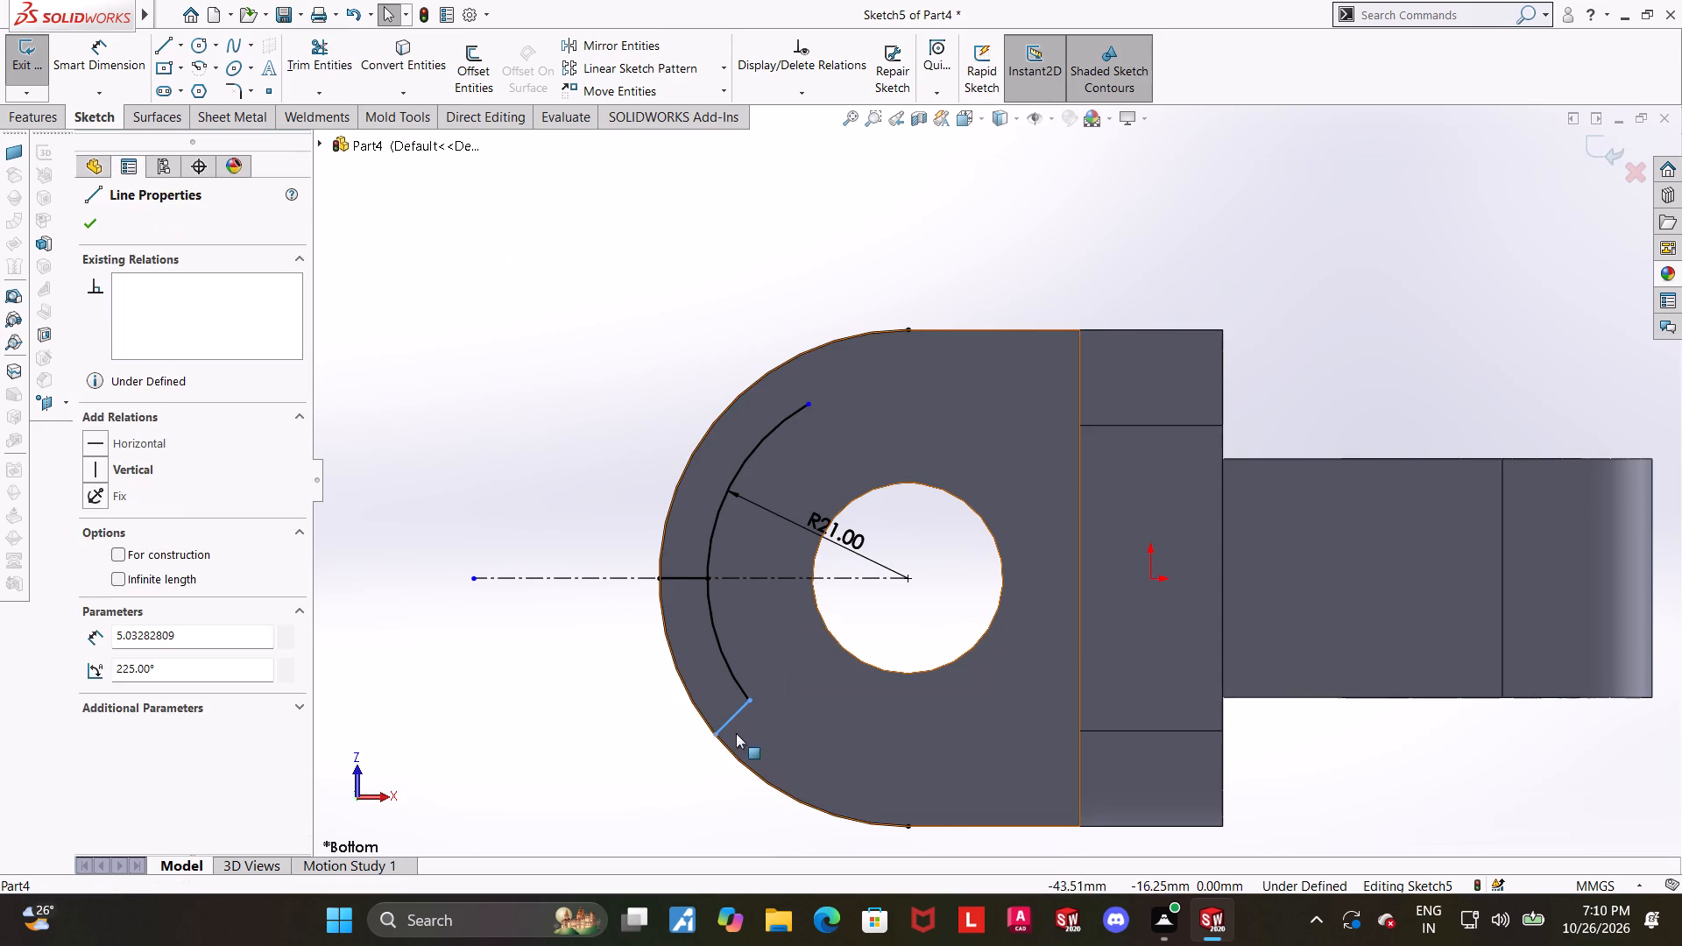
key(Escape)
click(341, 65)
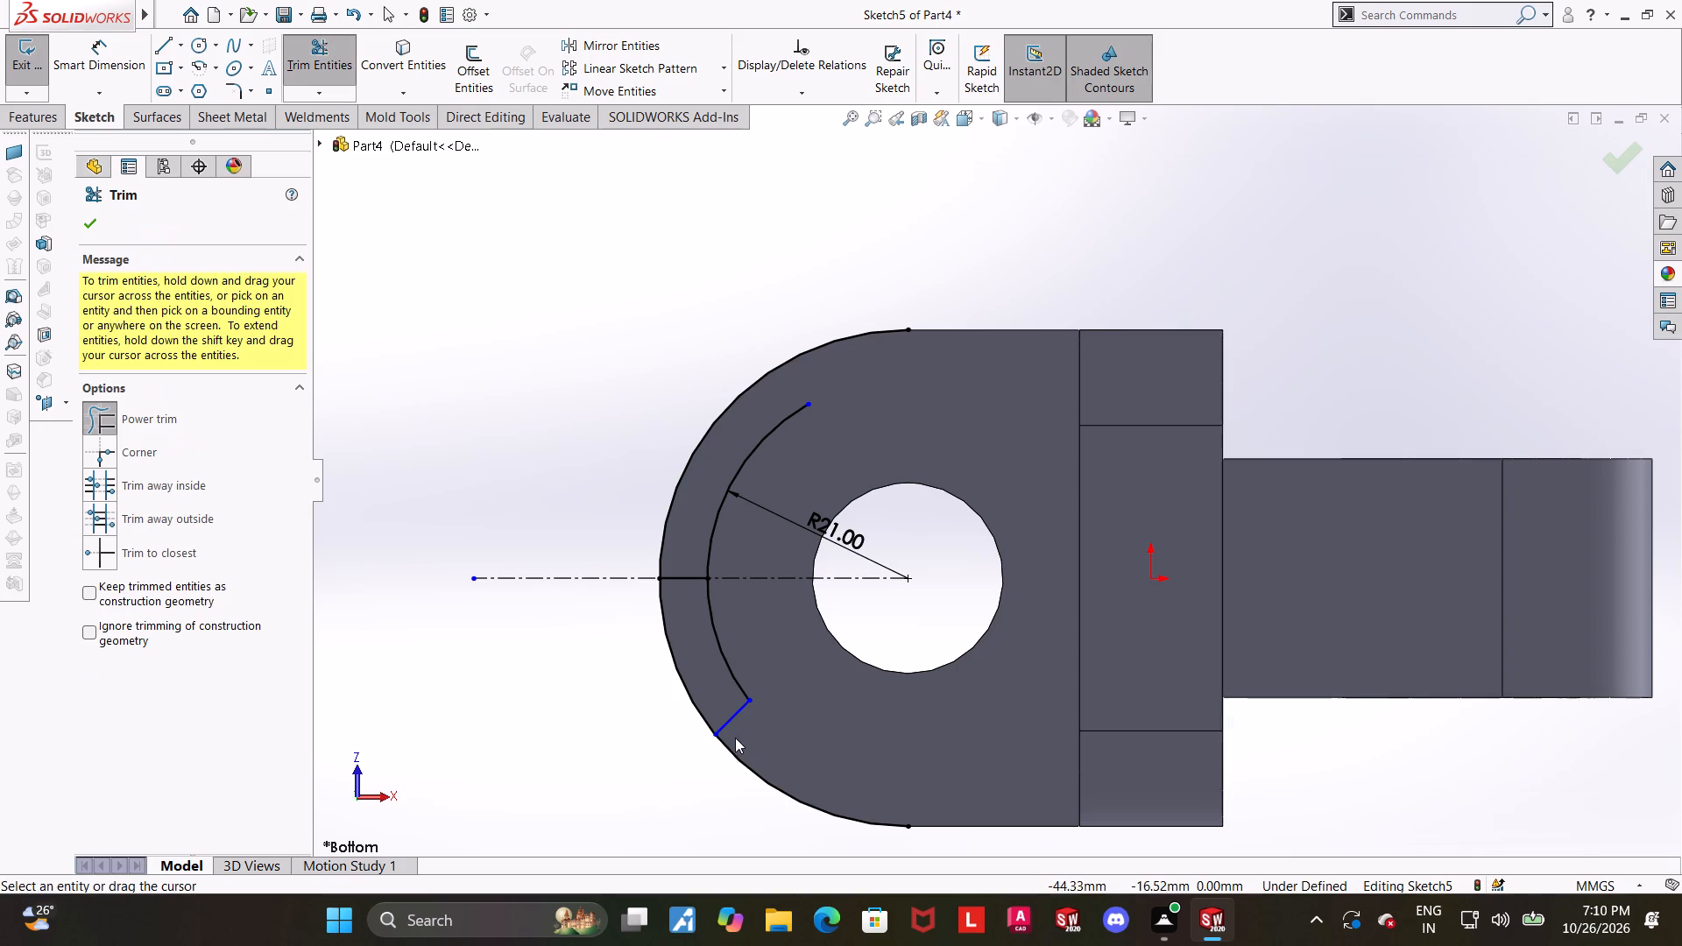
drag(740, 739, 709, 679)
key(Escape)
Draw a line from the hole centre to the converted outer edge, close to the R21 arc's lower end.
click(170, 49)
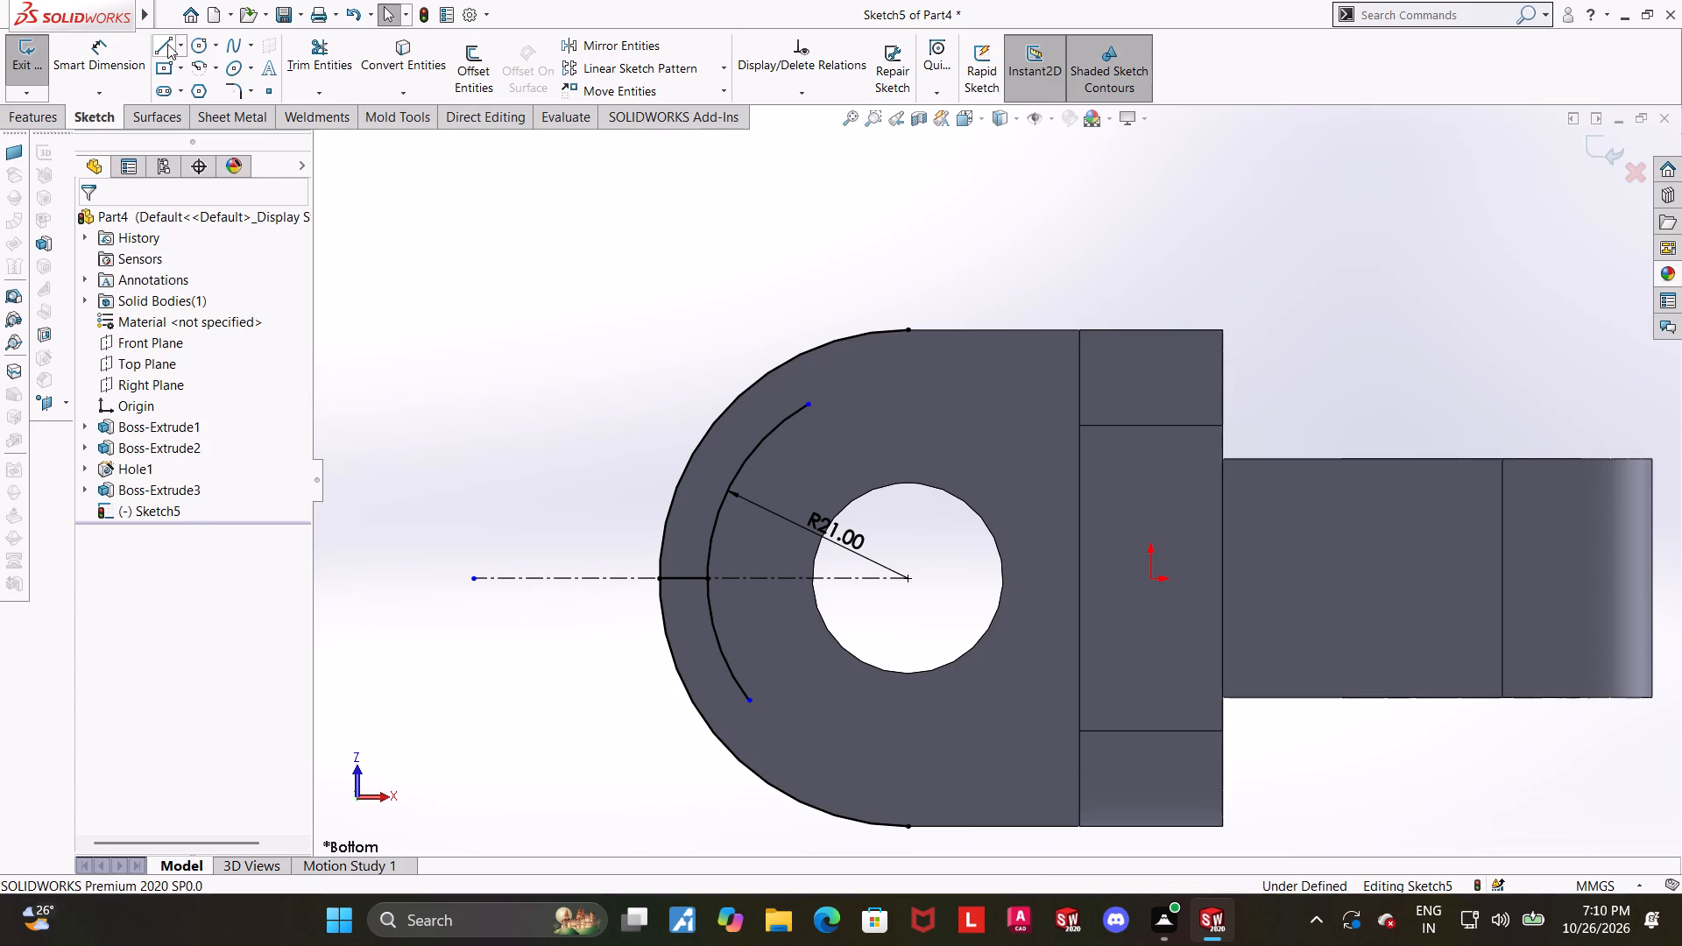
click(167, 44)
click(910, 576)
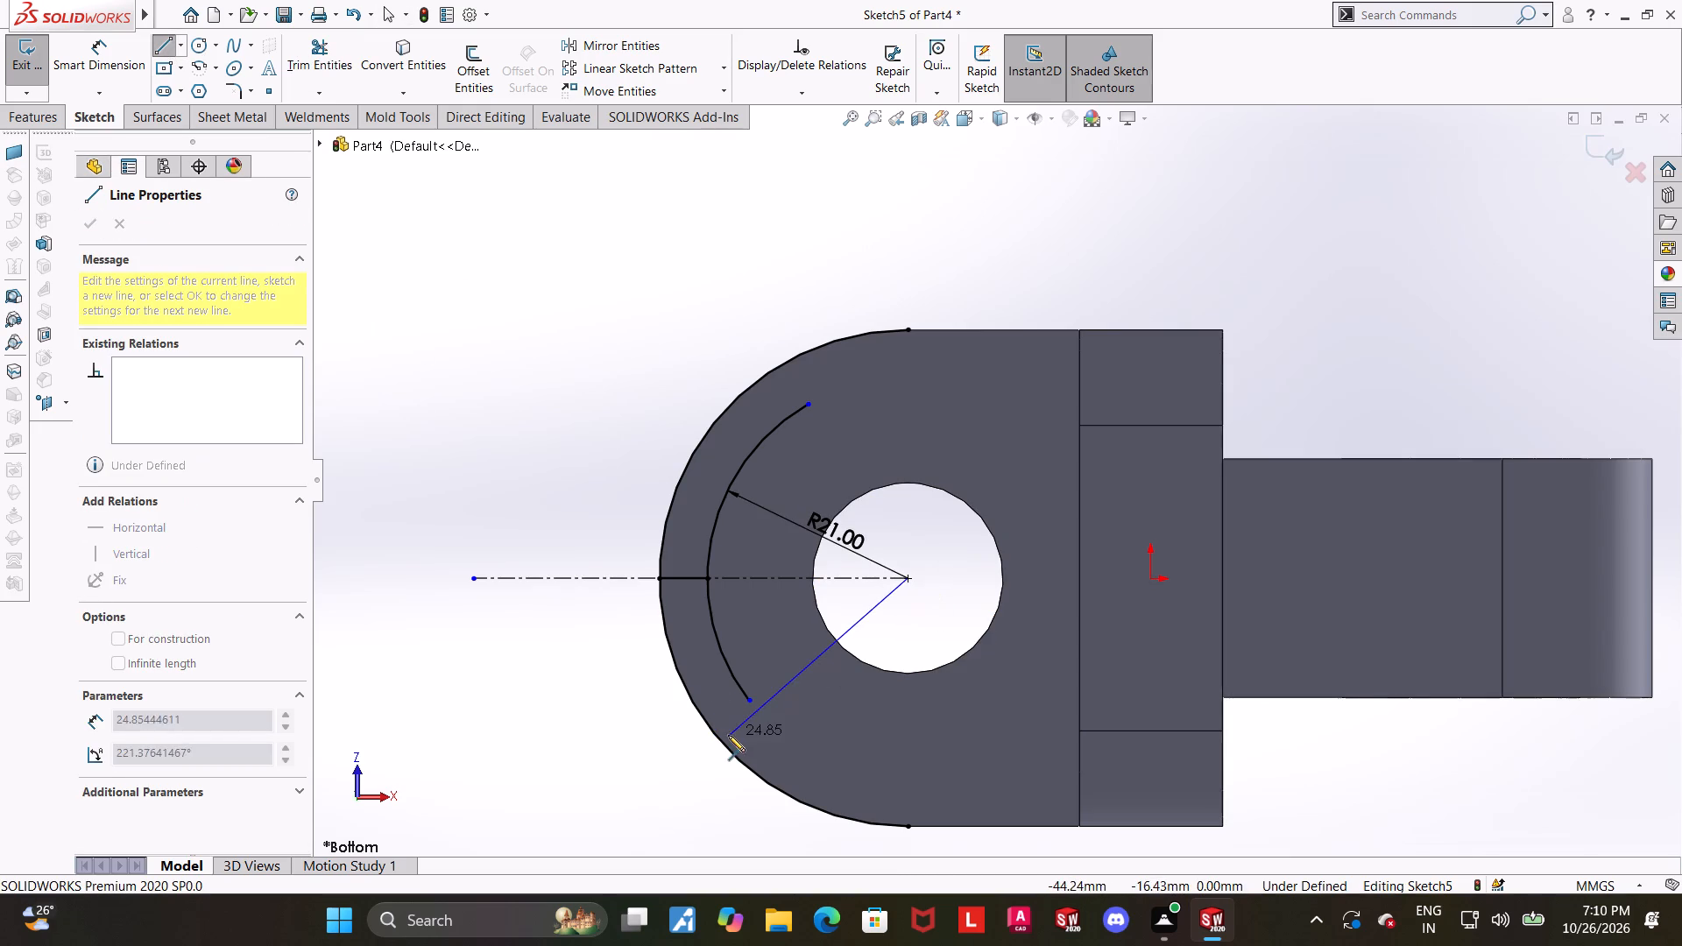
click(724, 740)
key(Escape)
key(Escape)
key(Escape)
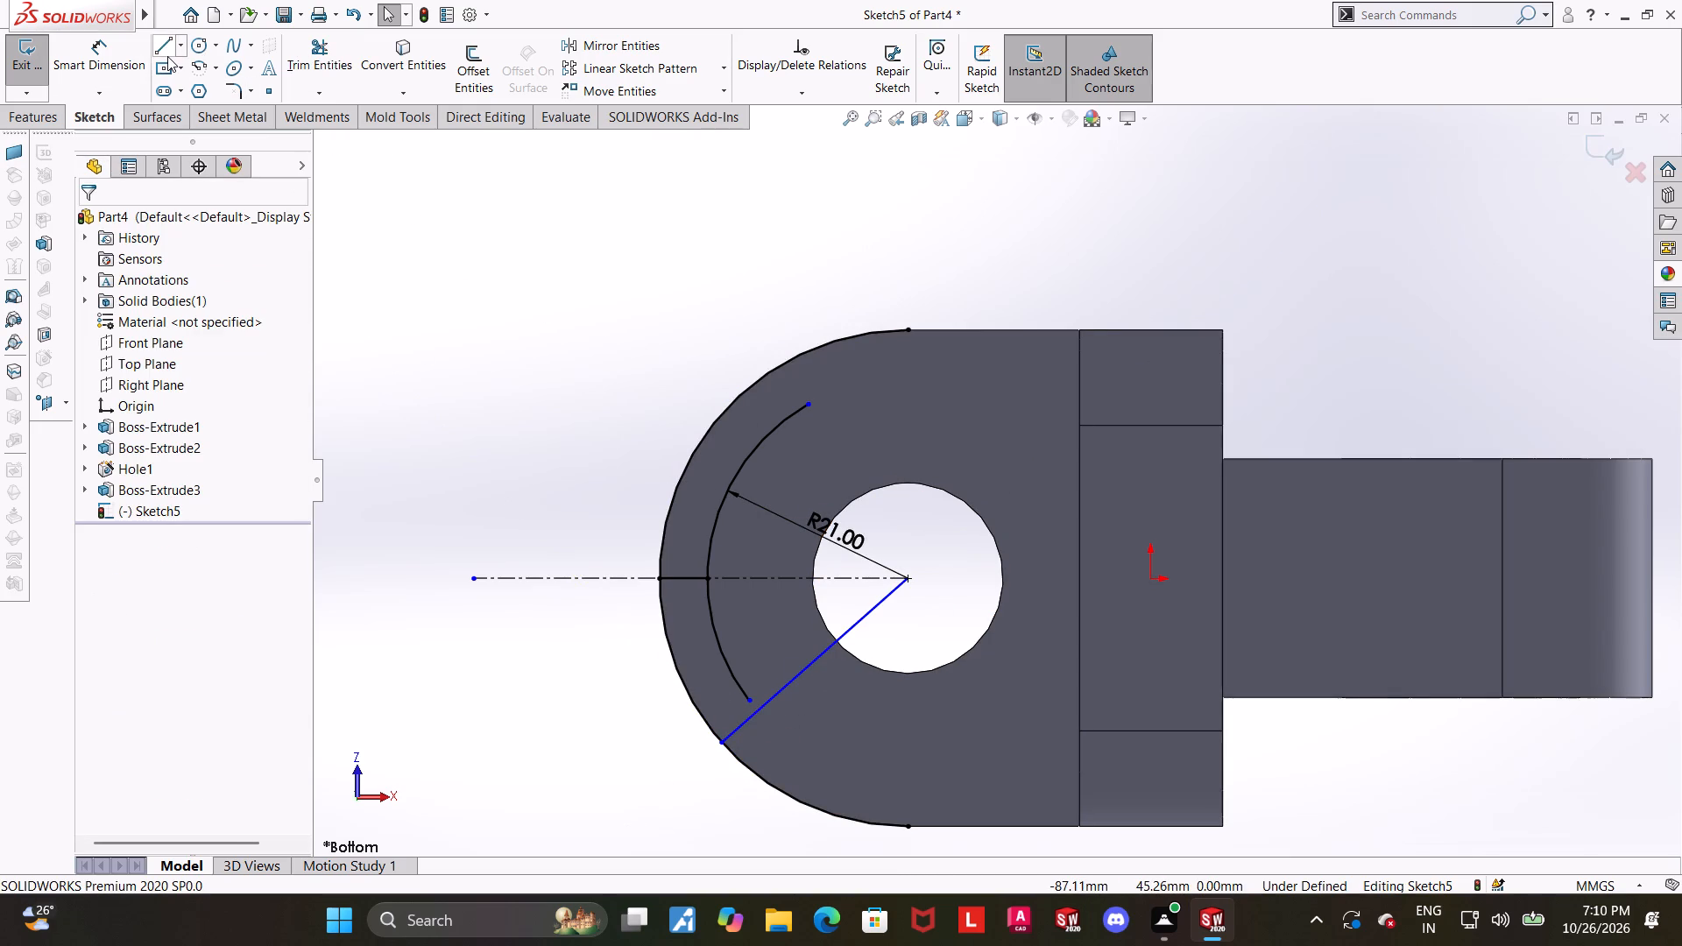
Draw a line from the converted outer edge, above the R21 arc's upper end, to the hole centre.
click(167, 56)
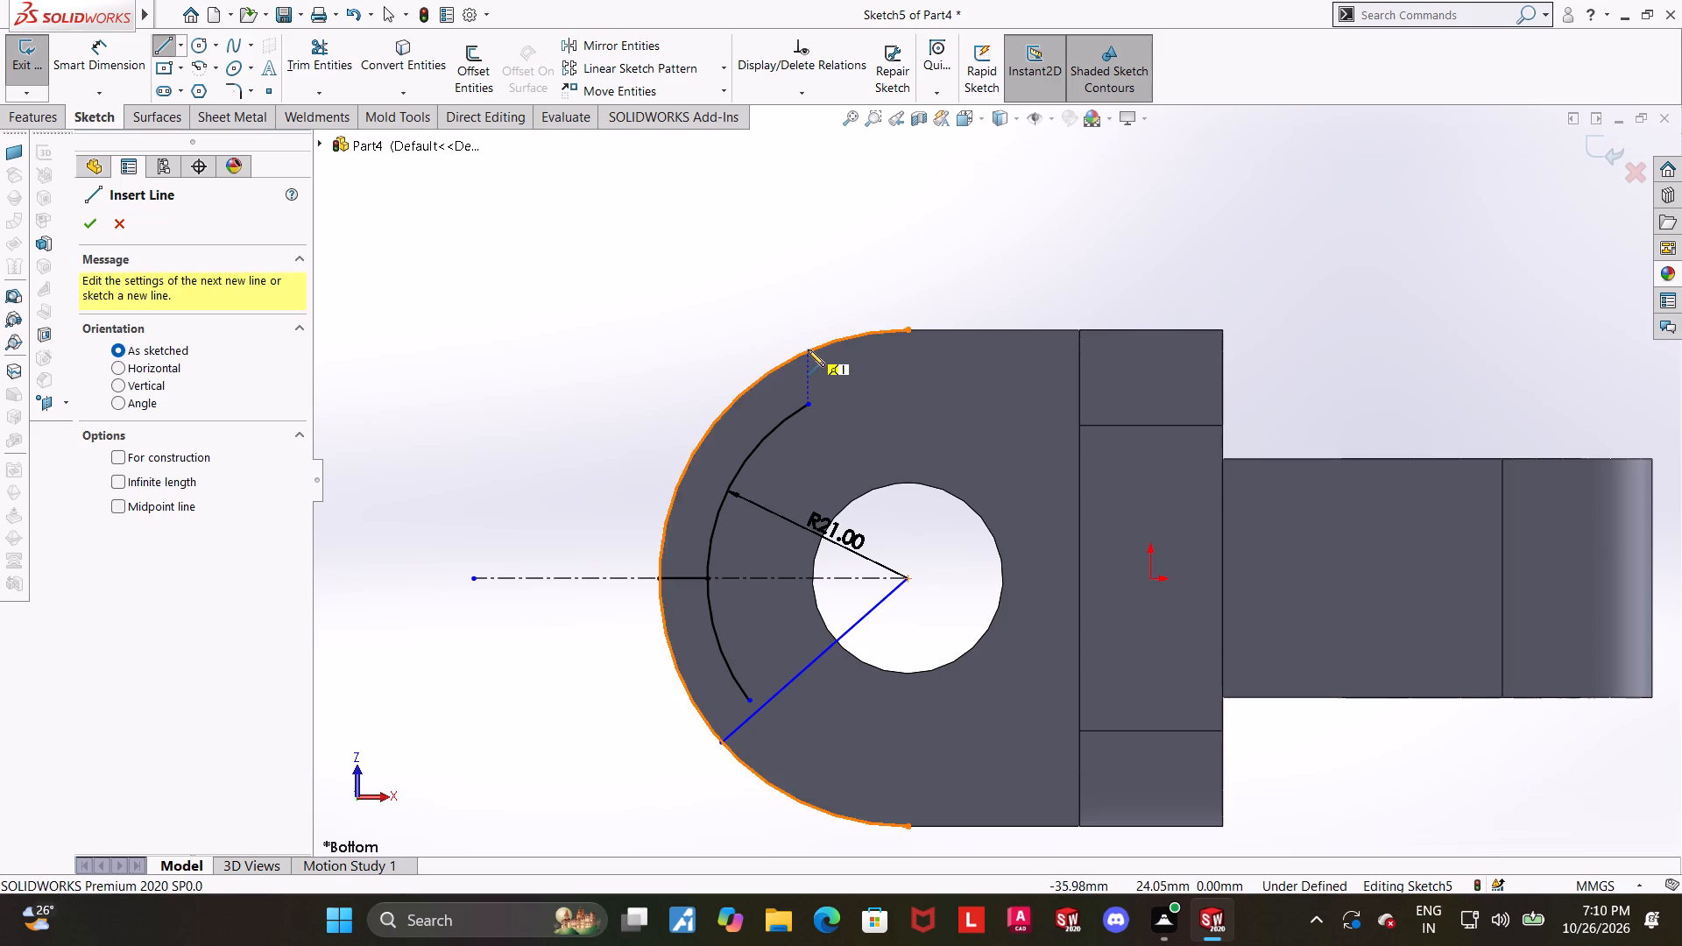
click(808, 349)
click(908, 580)
key(Escape)
key(Escape)
key(Escape)
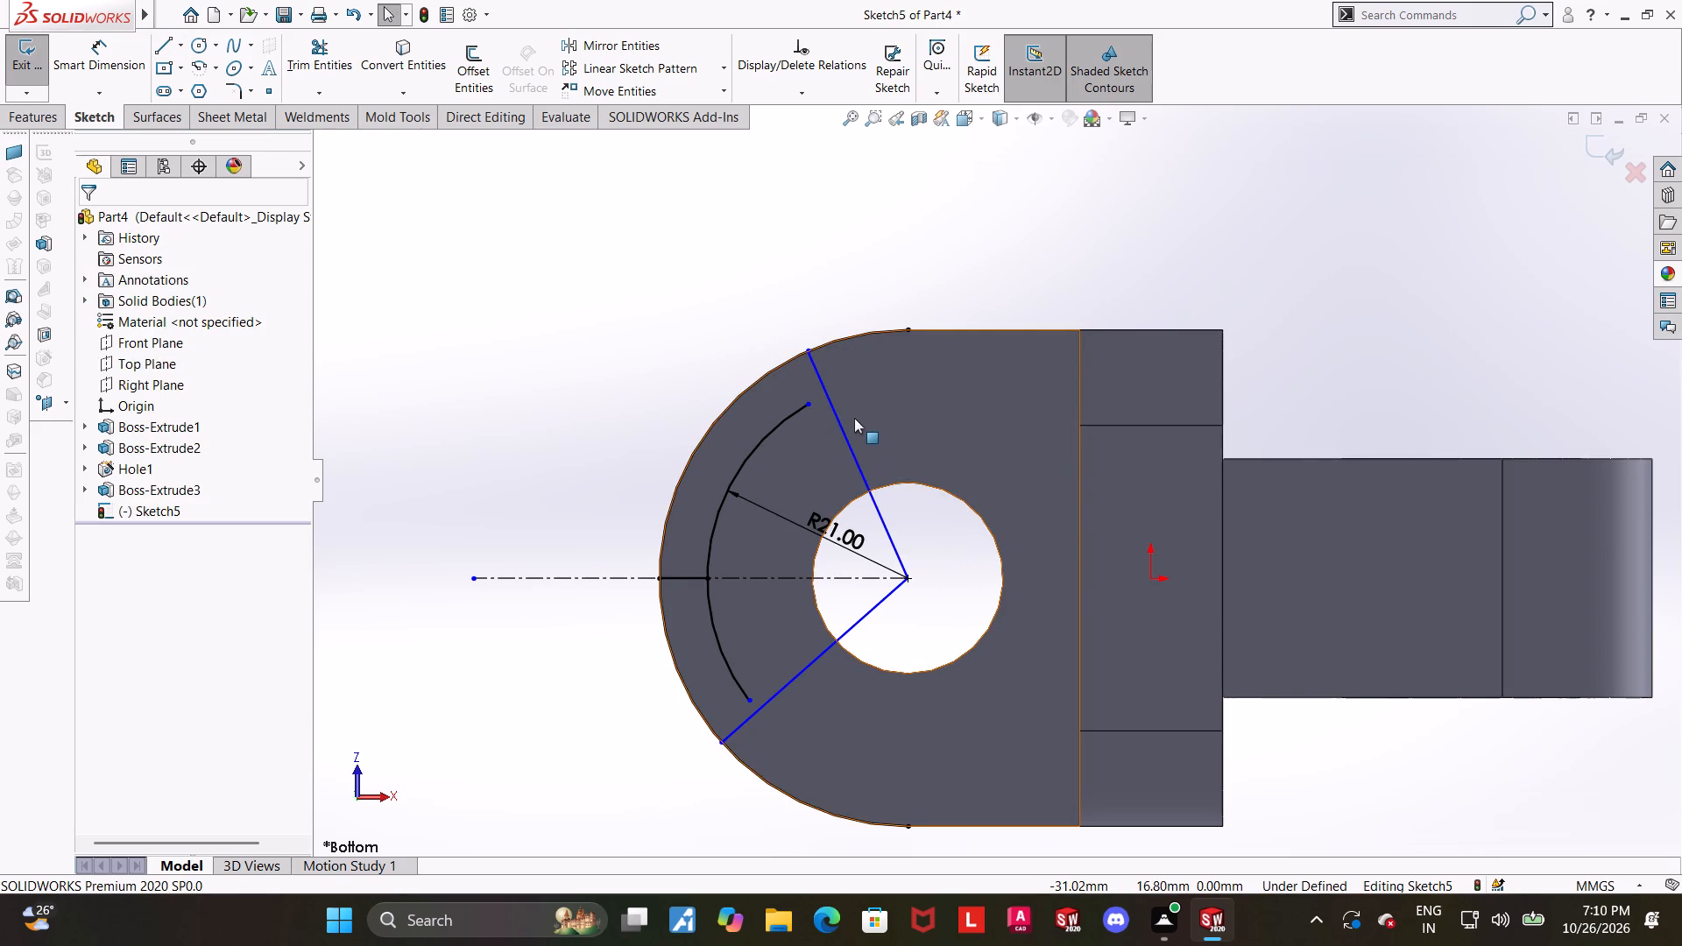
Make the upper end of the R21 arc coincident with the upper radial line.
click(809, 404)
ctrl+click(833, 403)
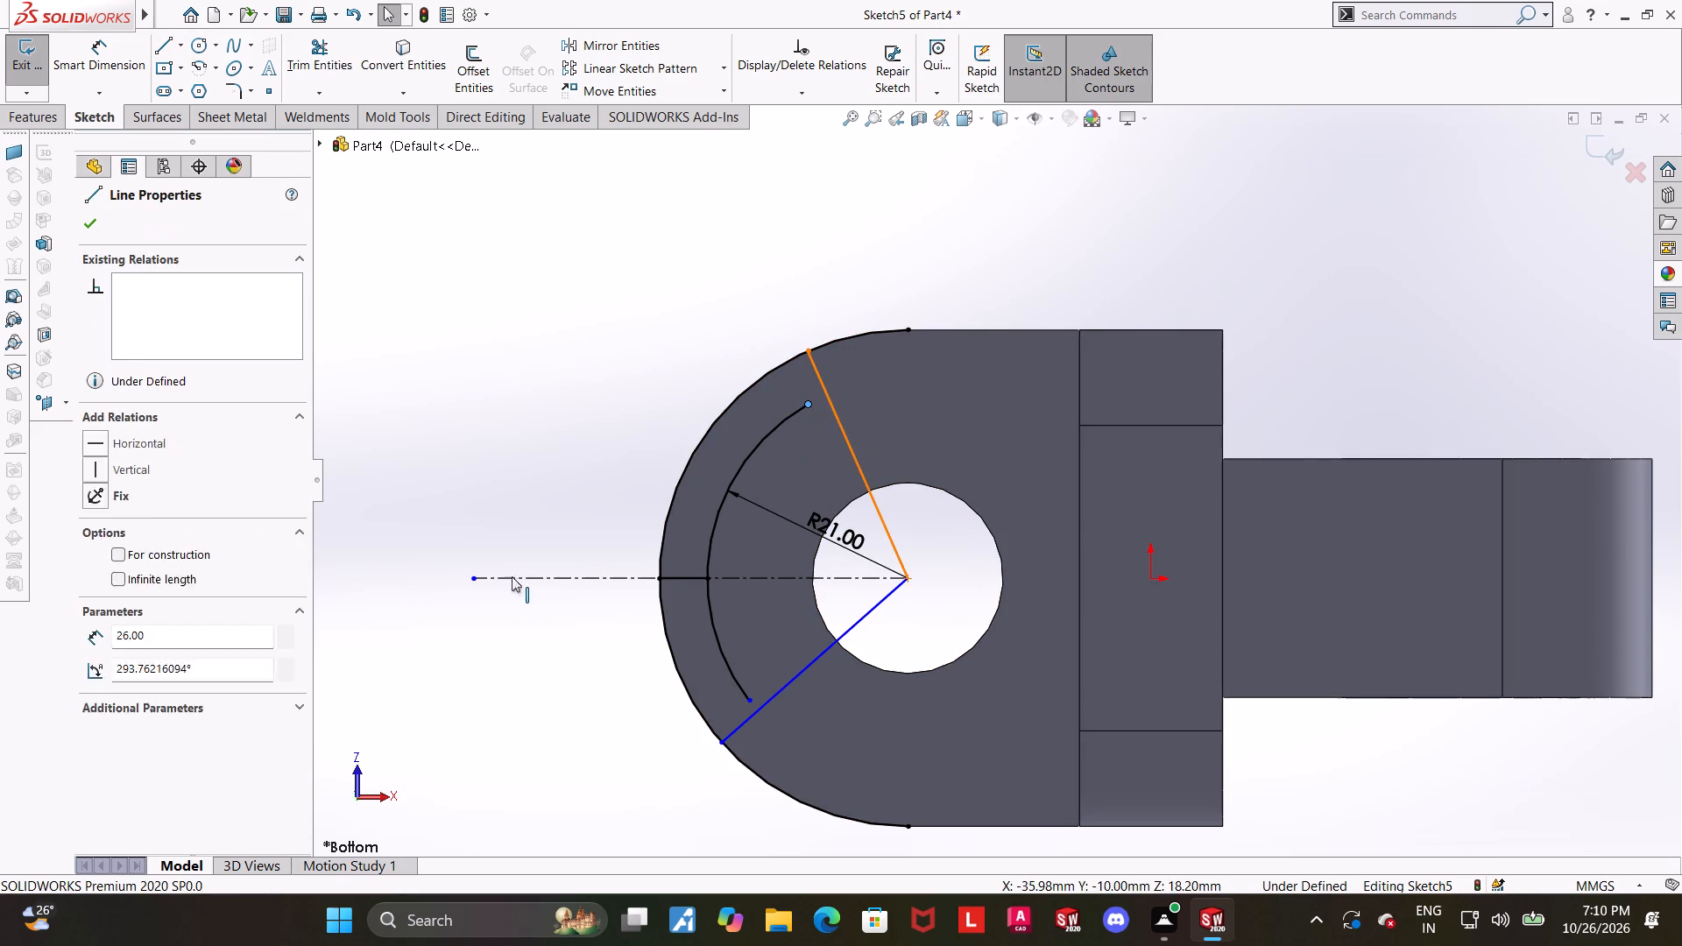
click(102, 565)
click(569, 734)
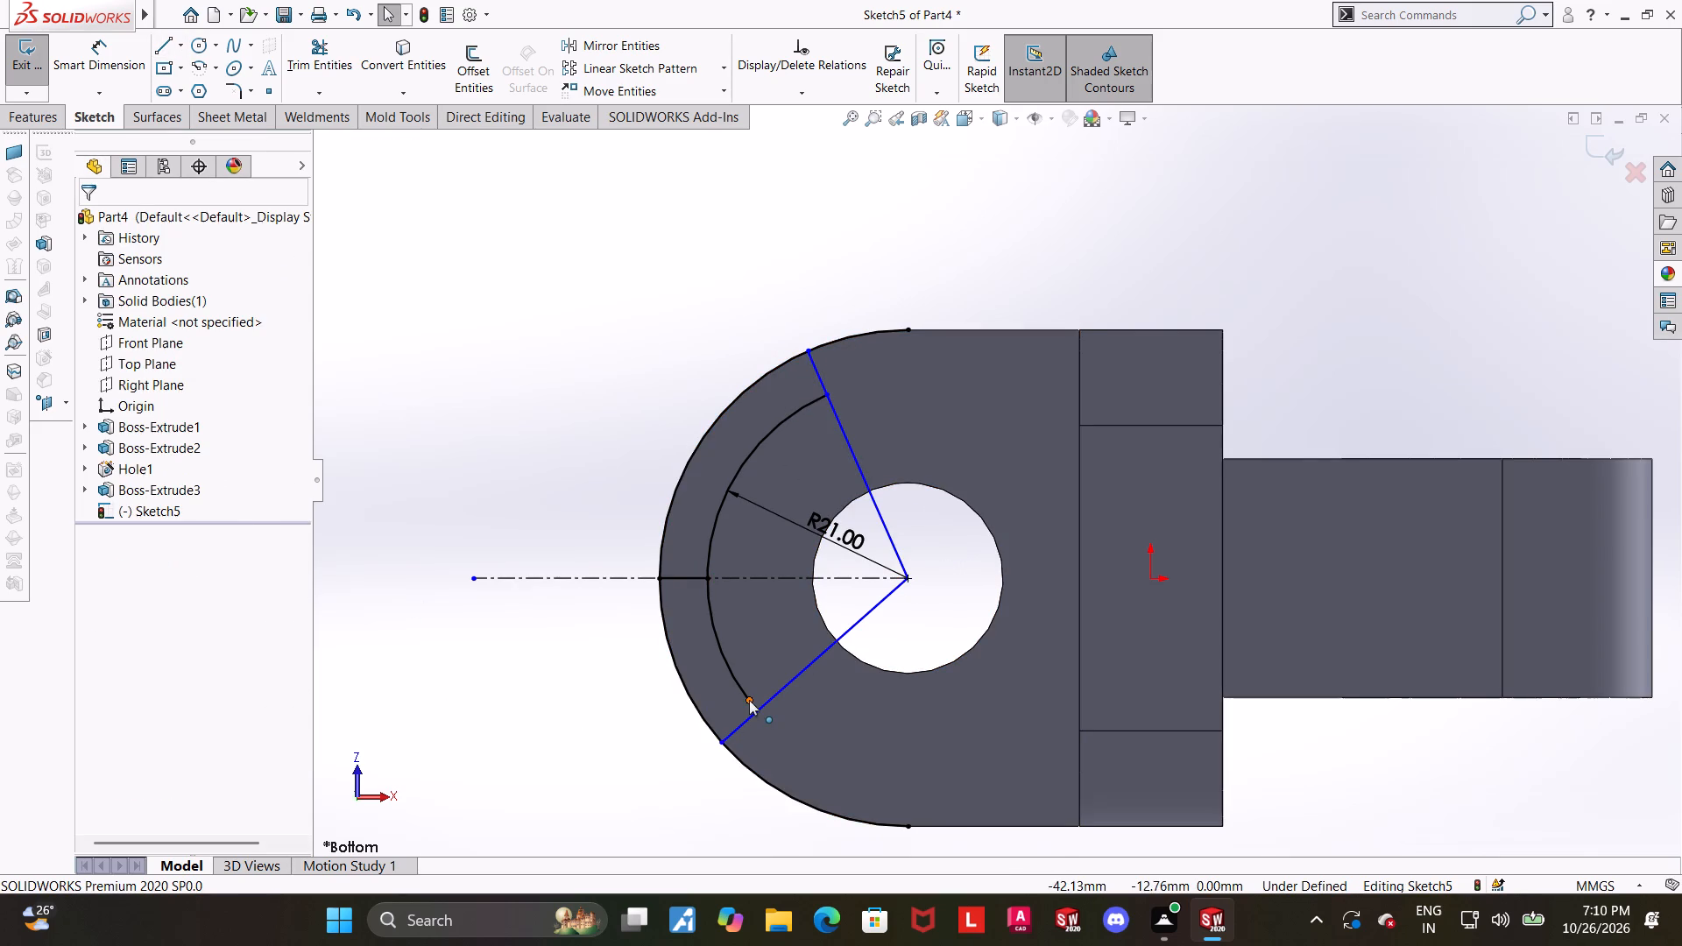
Make the lower end of the R21 arc coincident with the lower radial line.
click(749, 700)
ctrl+click(771, 702)
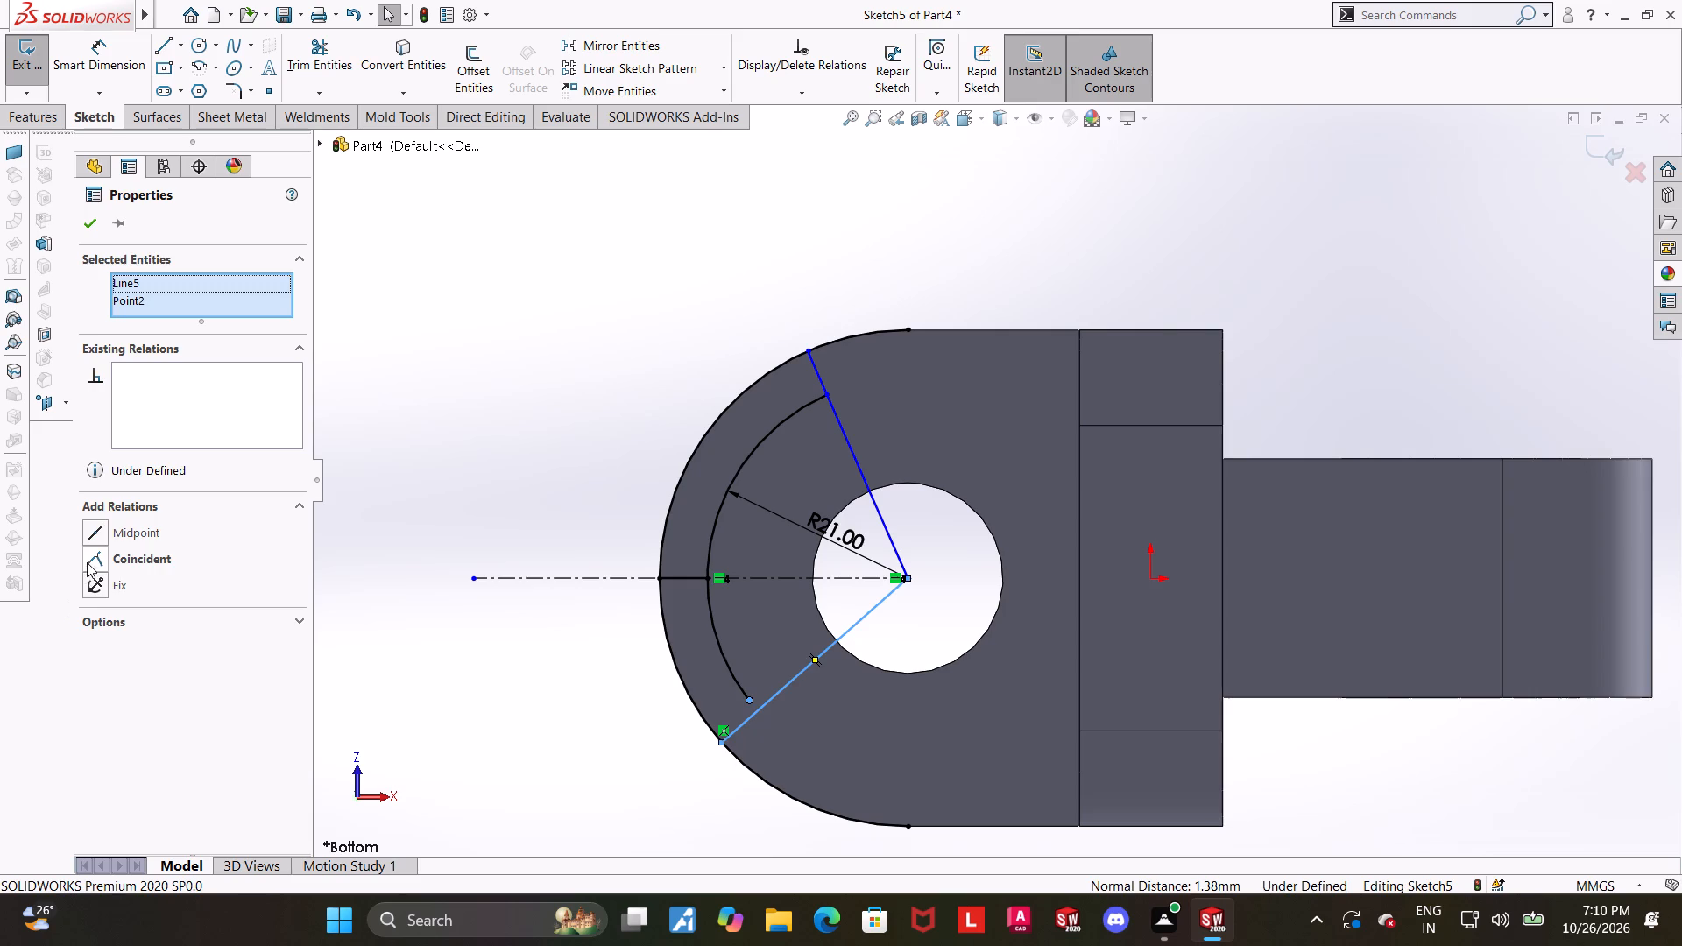
click(87, 562)
click(713, 759)
Trim both radial lines between the R21 arc and the hole centre, keeping the trimmed parts as construction geometry.
click(339, 96)
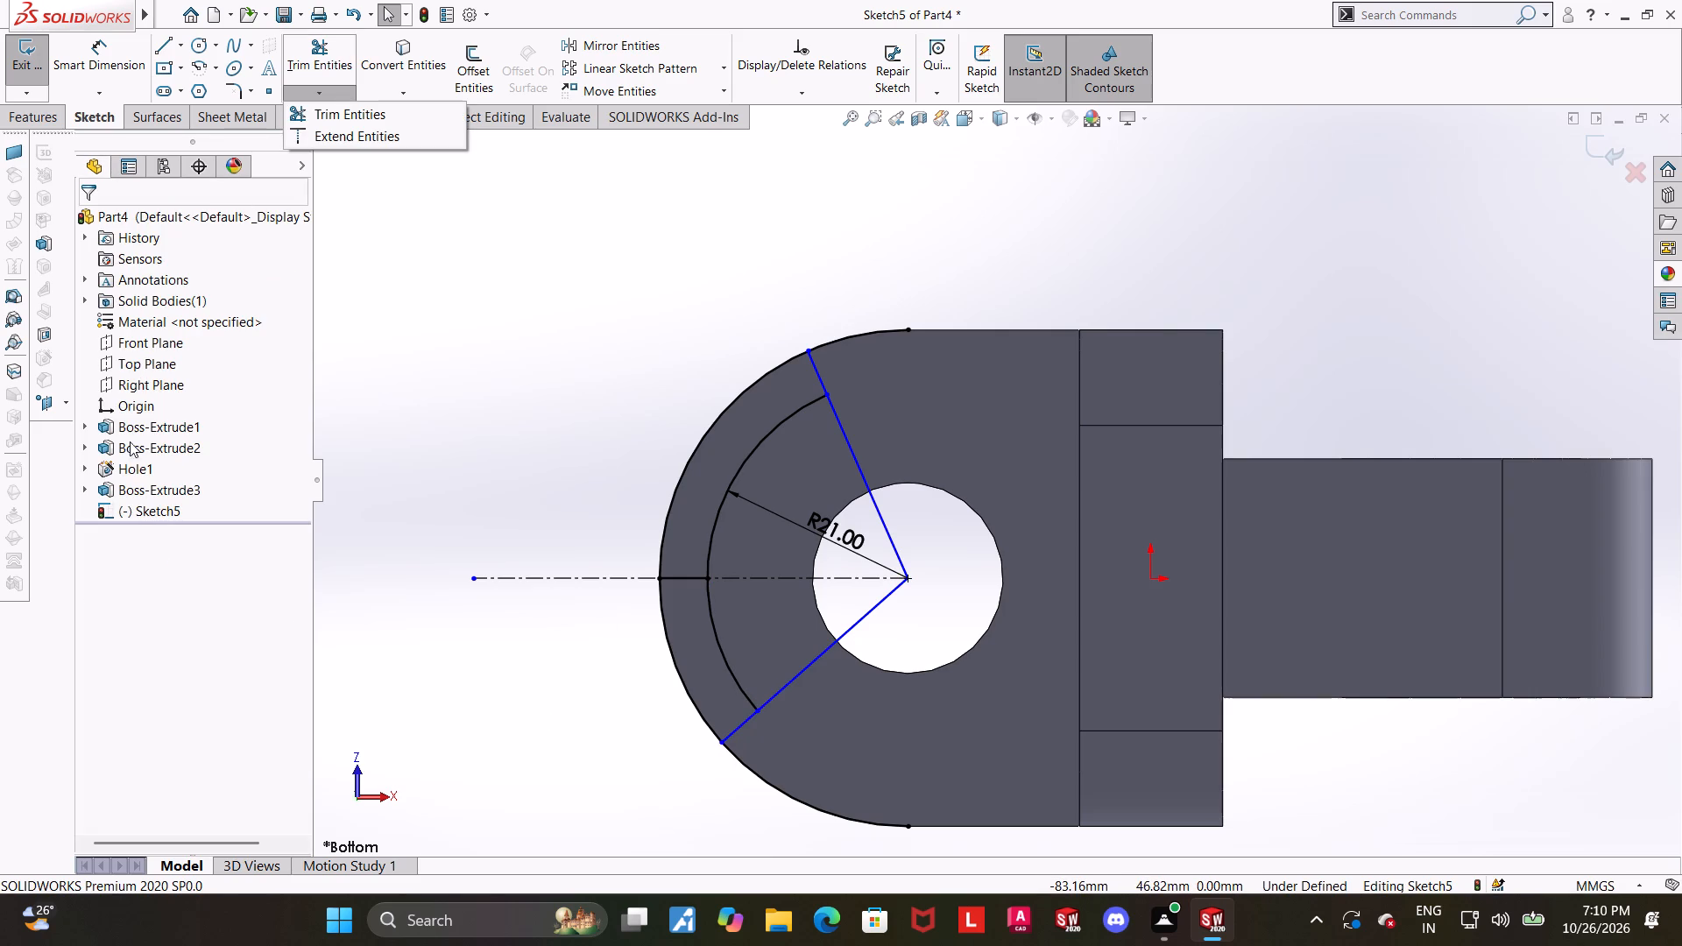
click(343, 63)
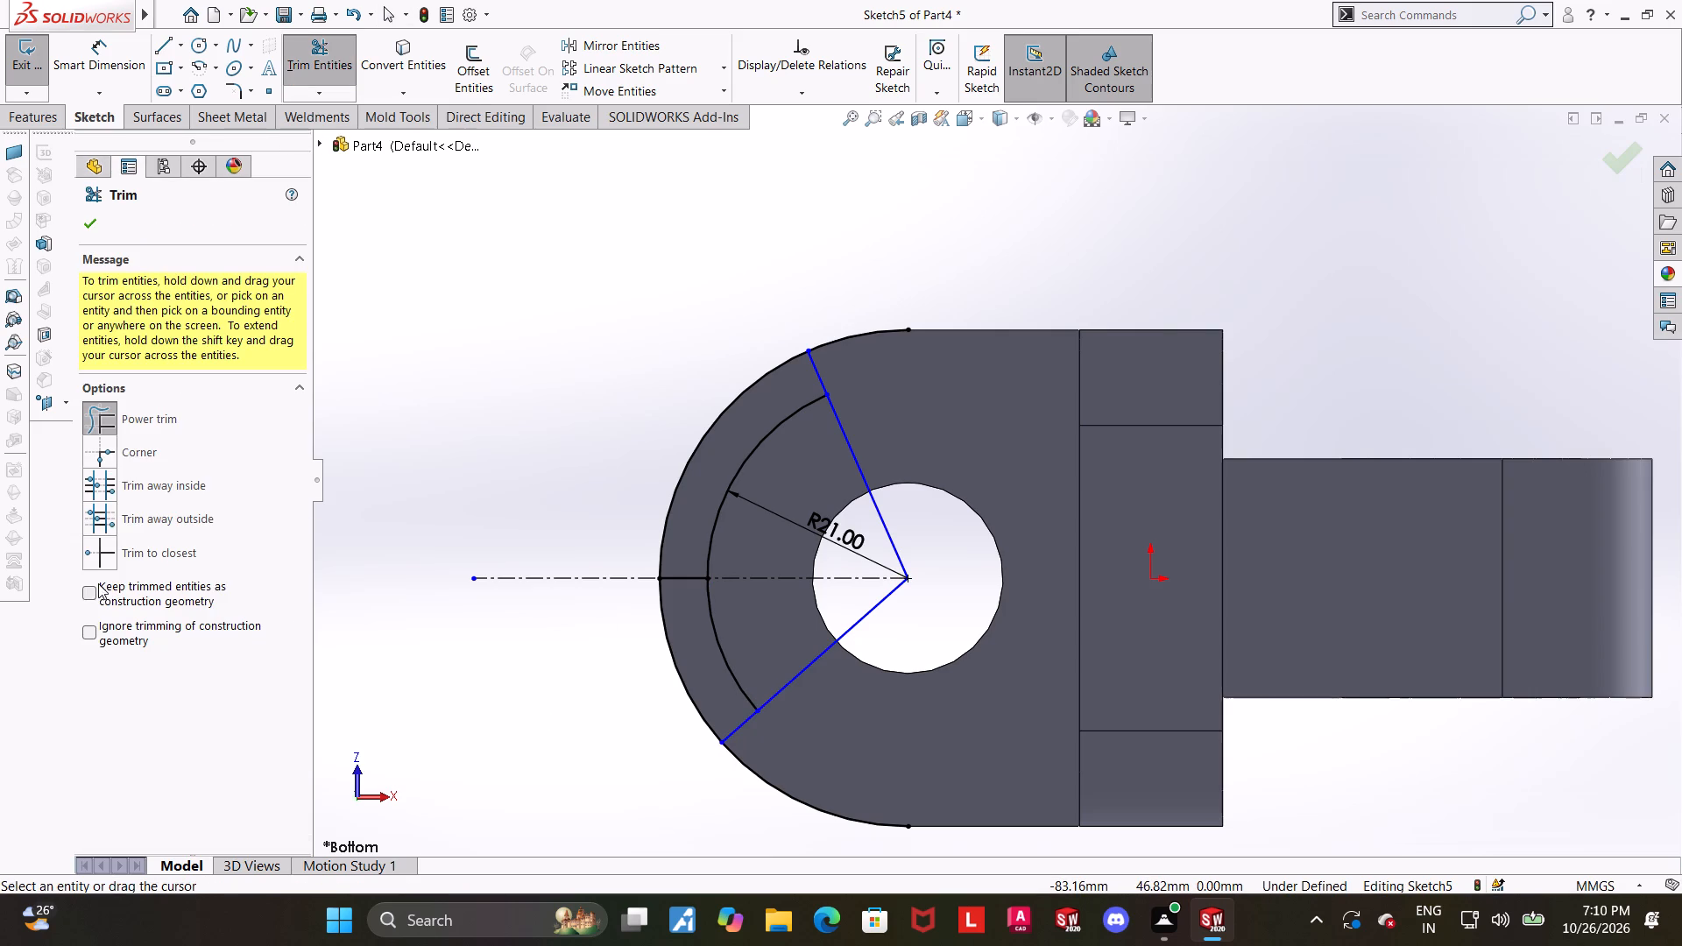
click(94, 585)
drag(879, 648, 862, 617)
click(862, 617)
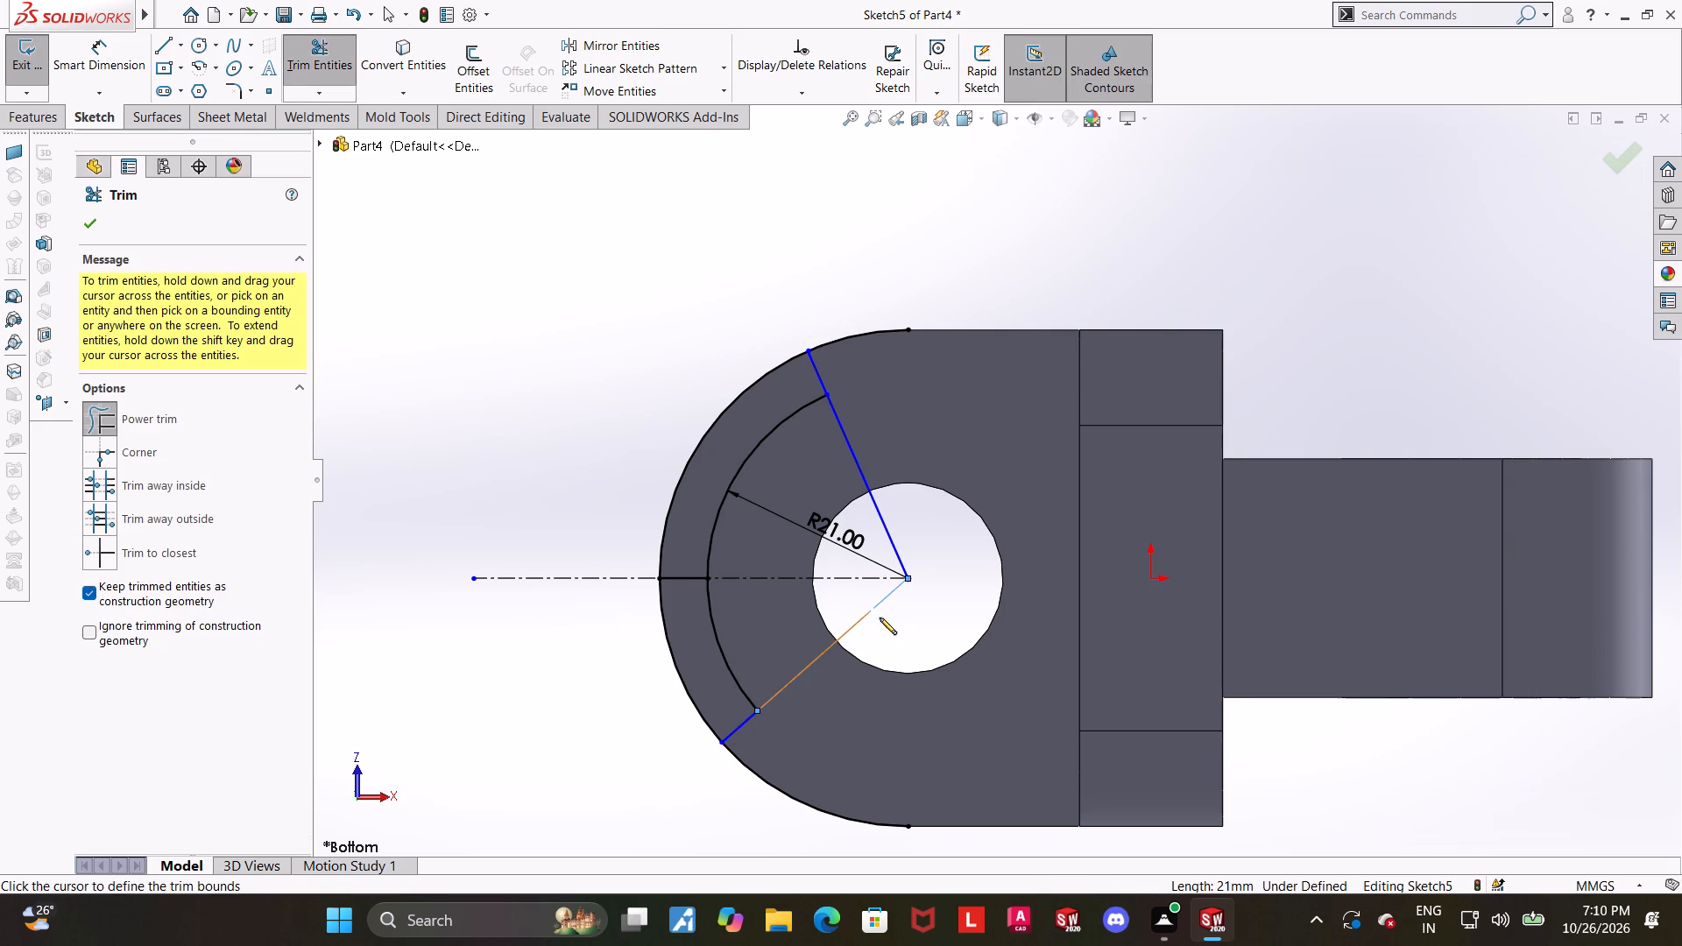
drag(908, 498, 859, 528)
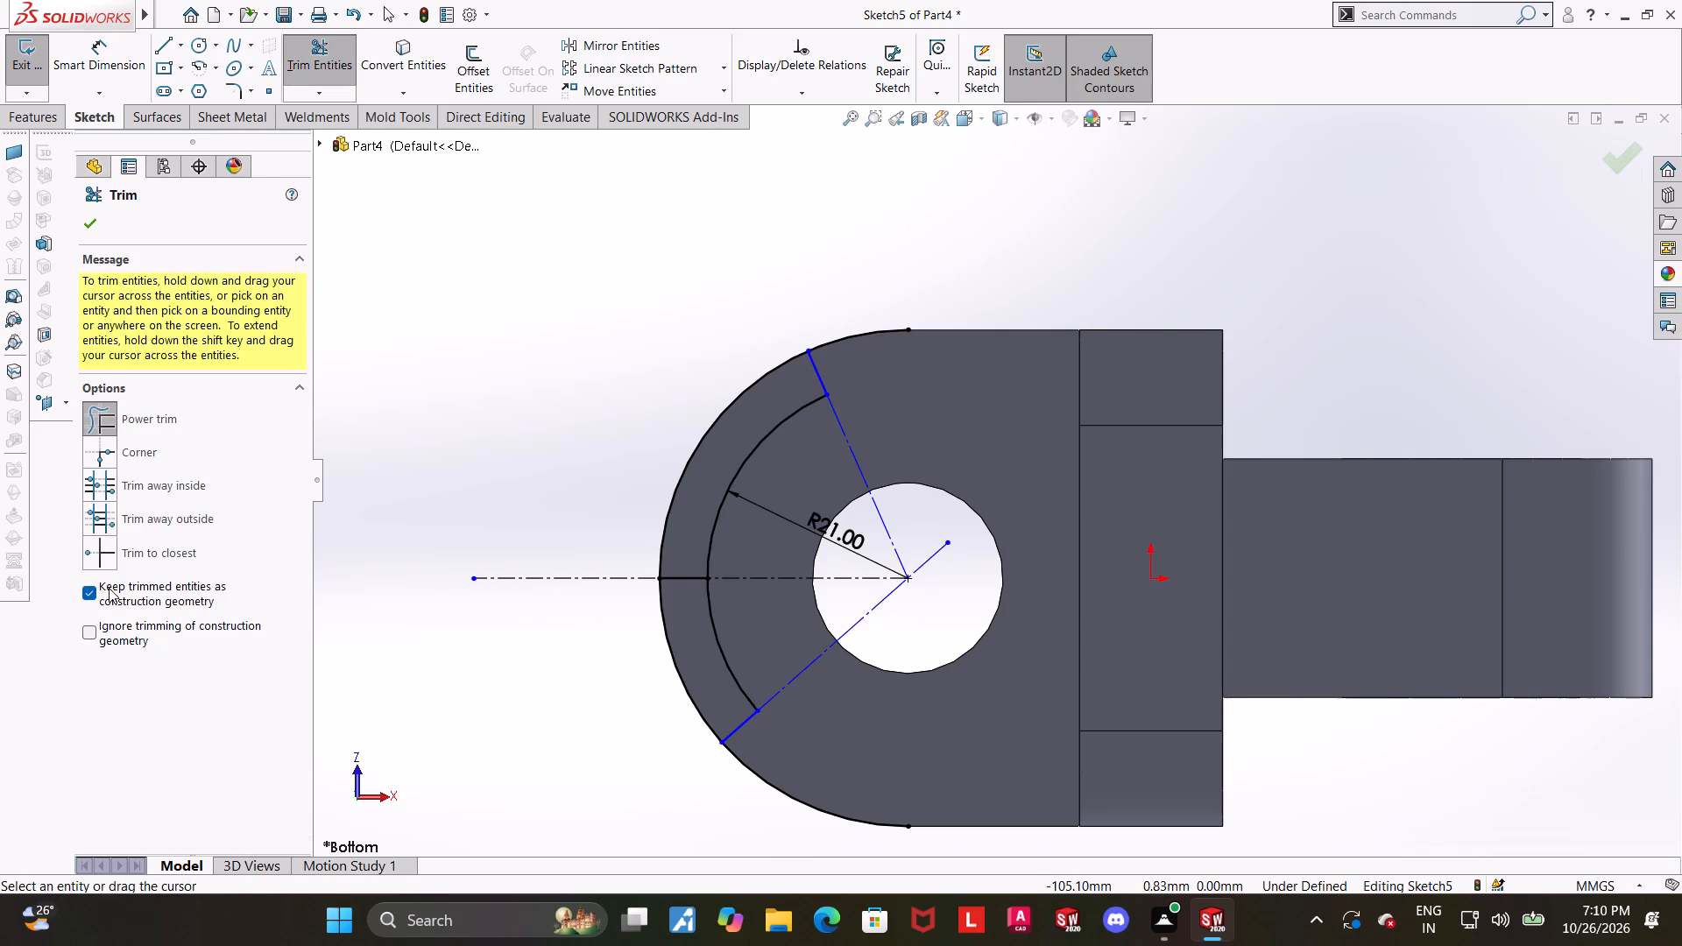
key(Escape)
click(435, 366)
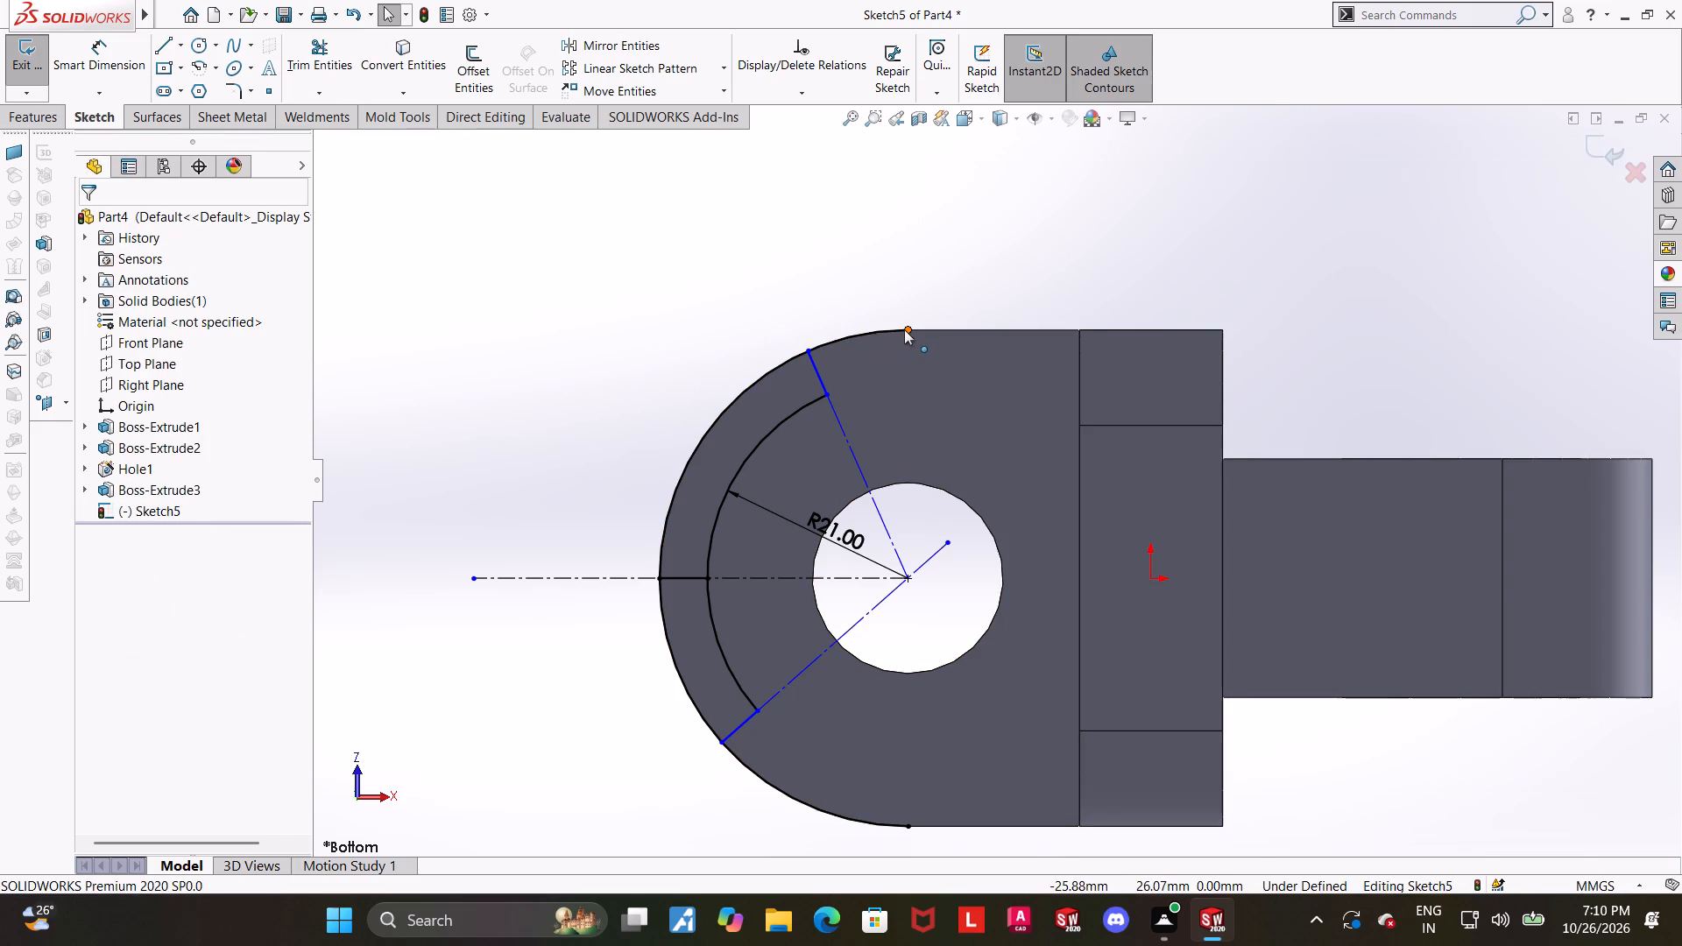
Trim the converted outer edge beyond the upper radial line, without keeping trimmed entities as construction geometry.
click(307, 60)
click(86, 591)
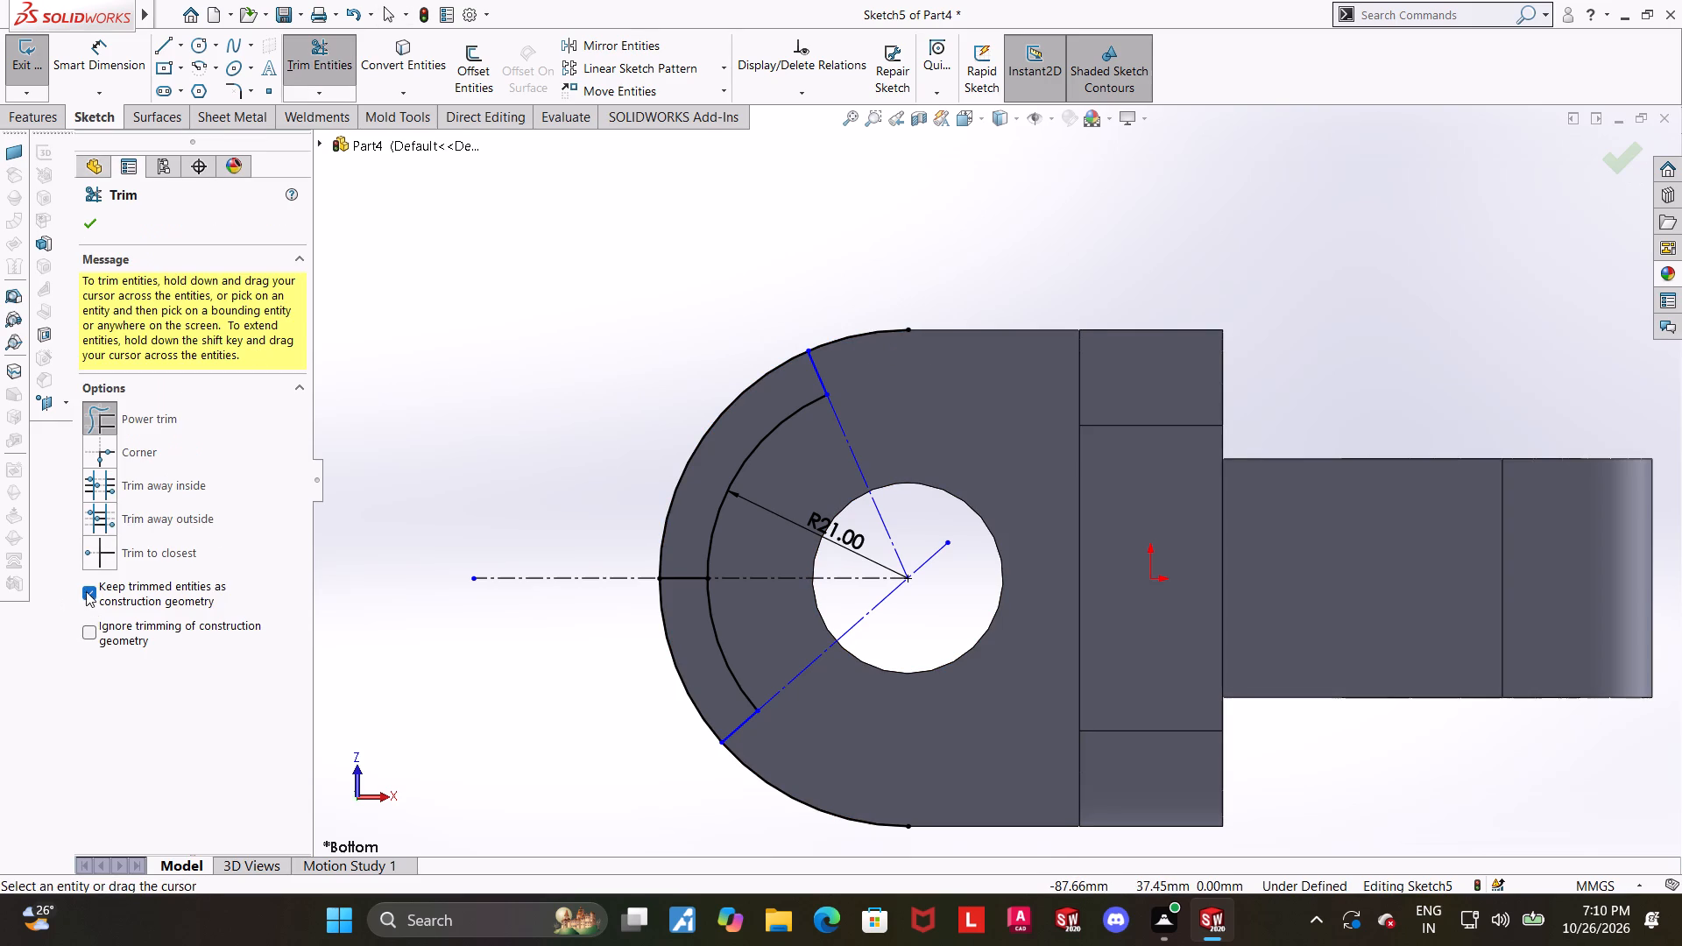
drag(907, 378, 831, 248)
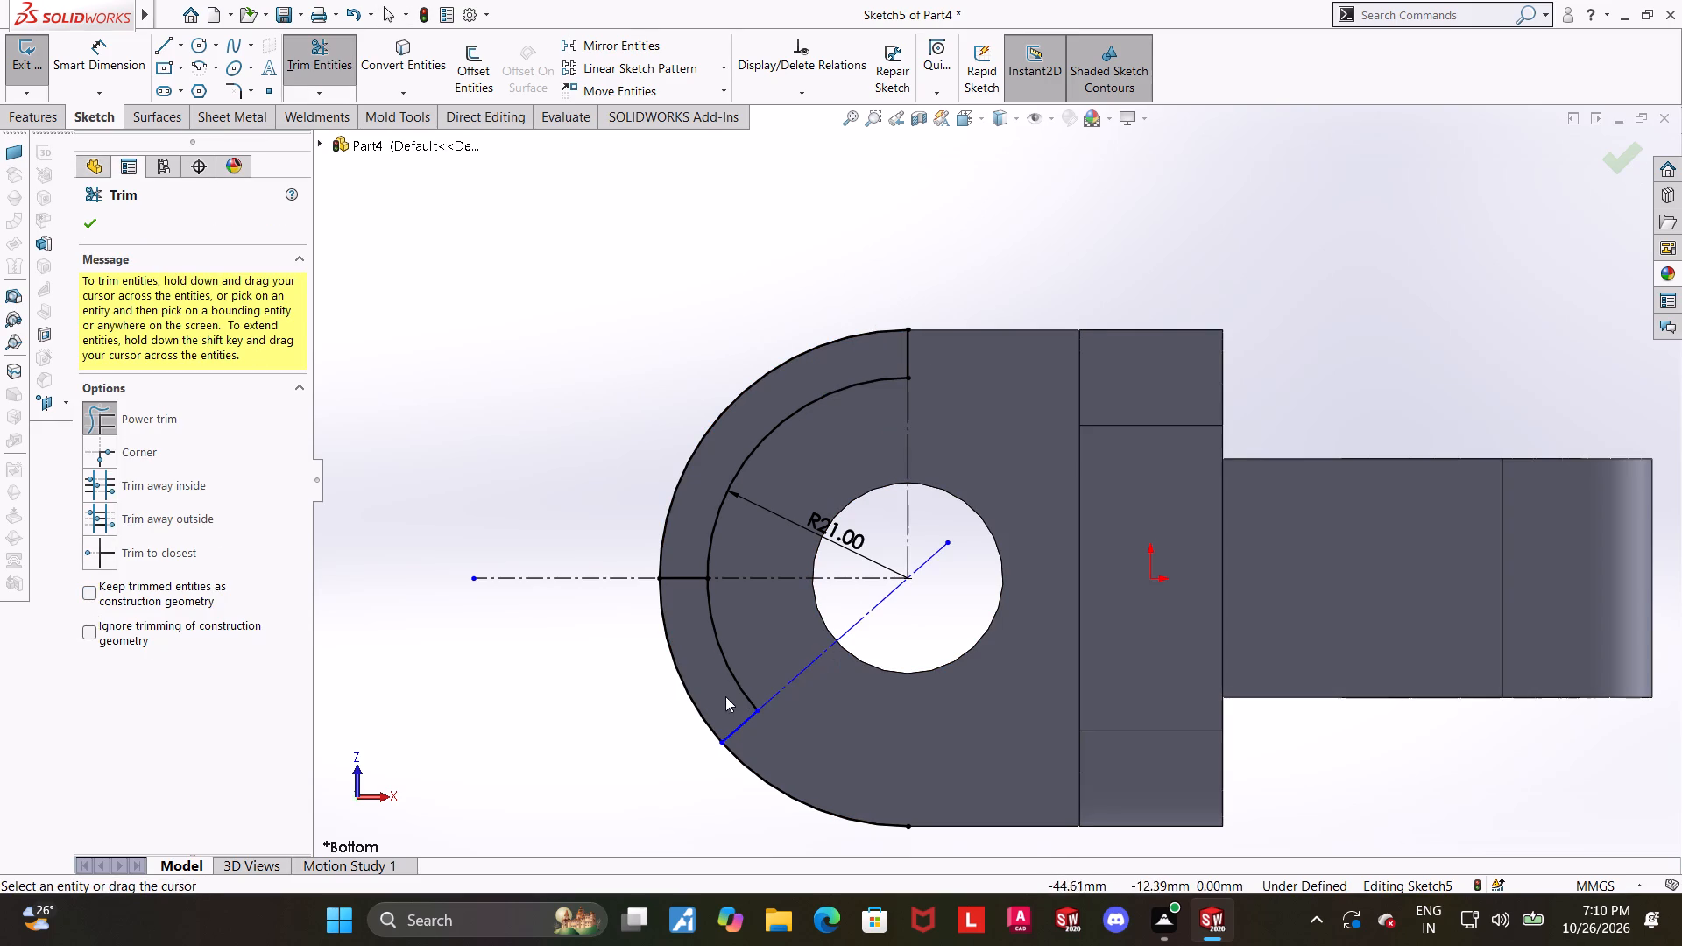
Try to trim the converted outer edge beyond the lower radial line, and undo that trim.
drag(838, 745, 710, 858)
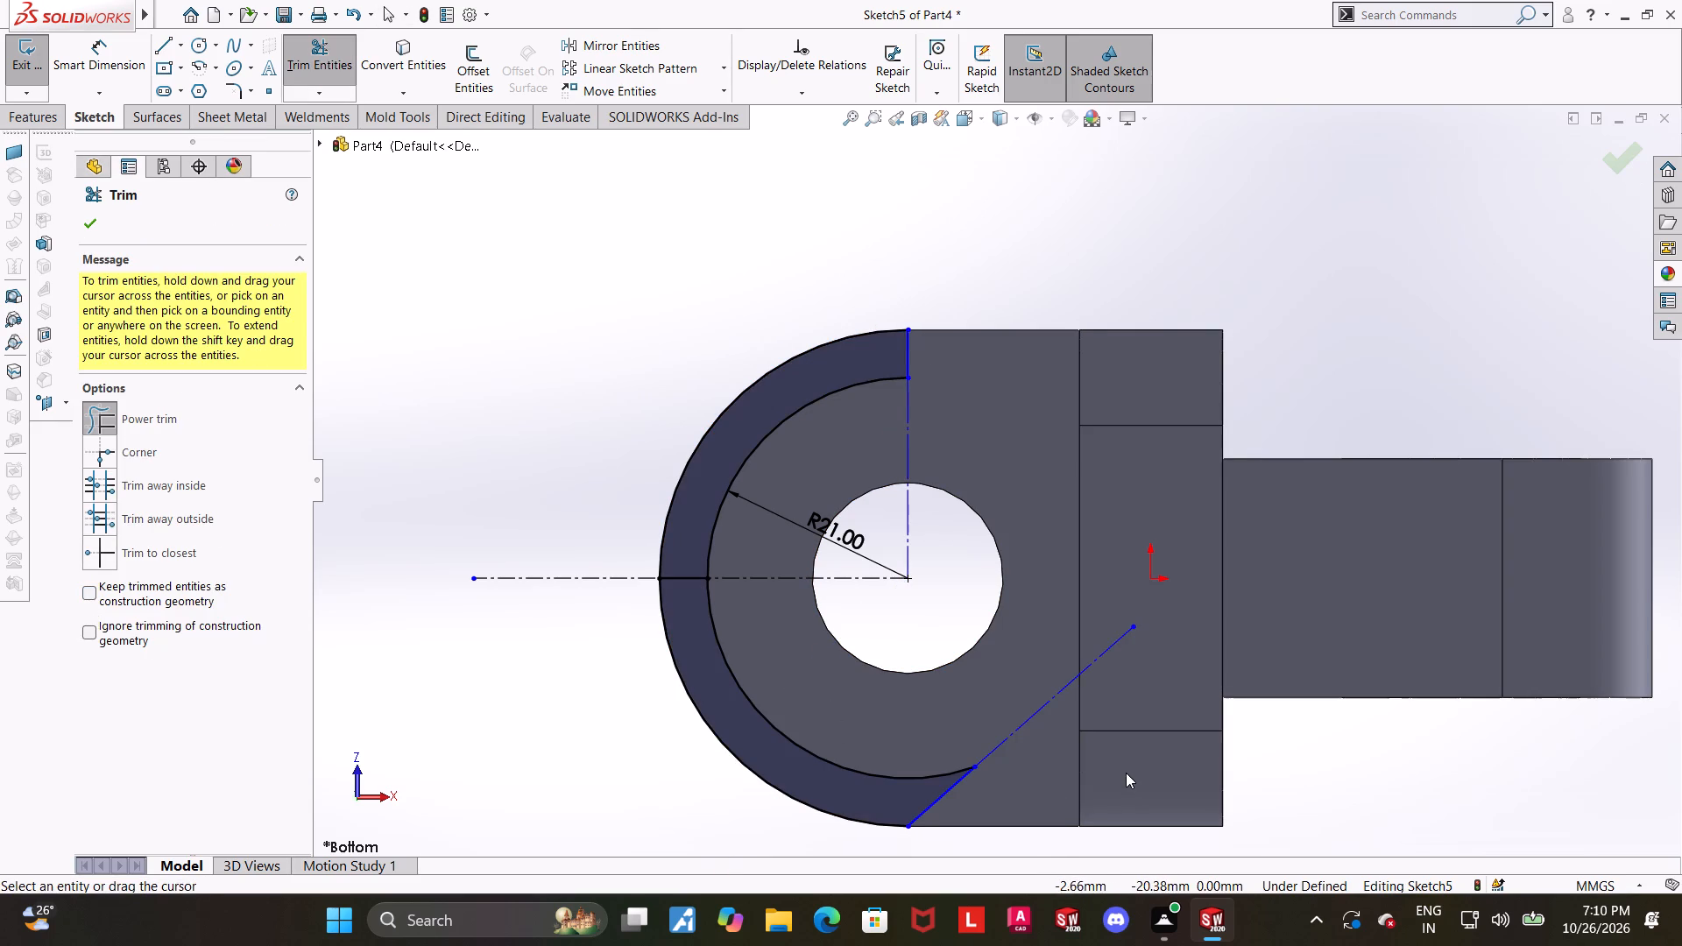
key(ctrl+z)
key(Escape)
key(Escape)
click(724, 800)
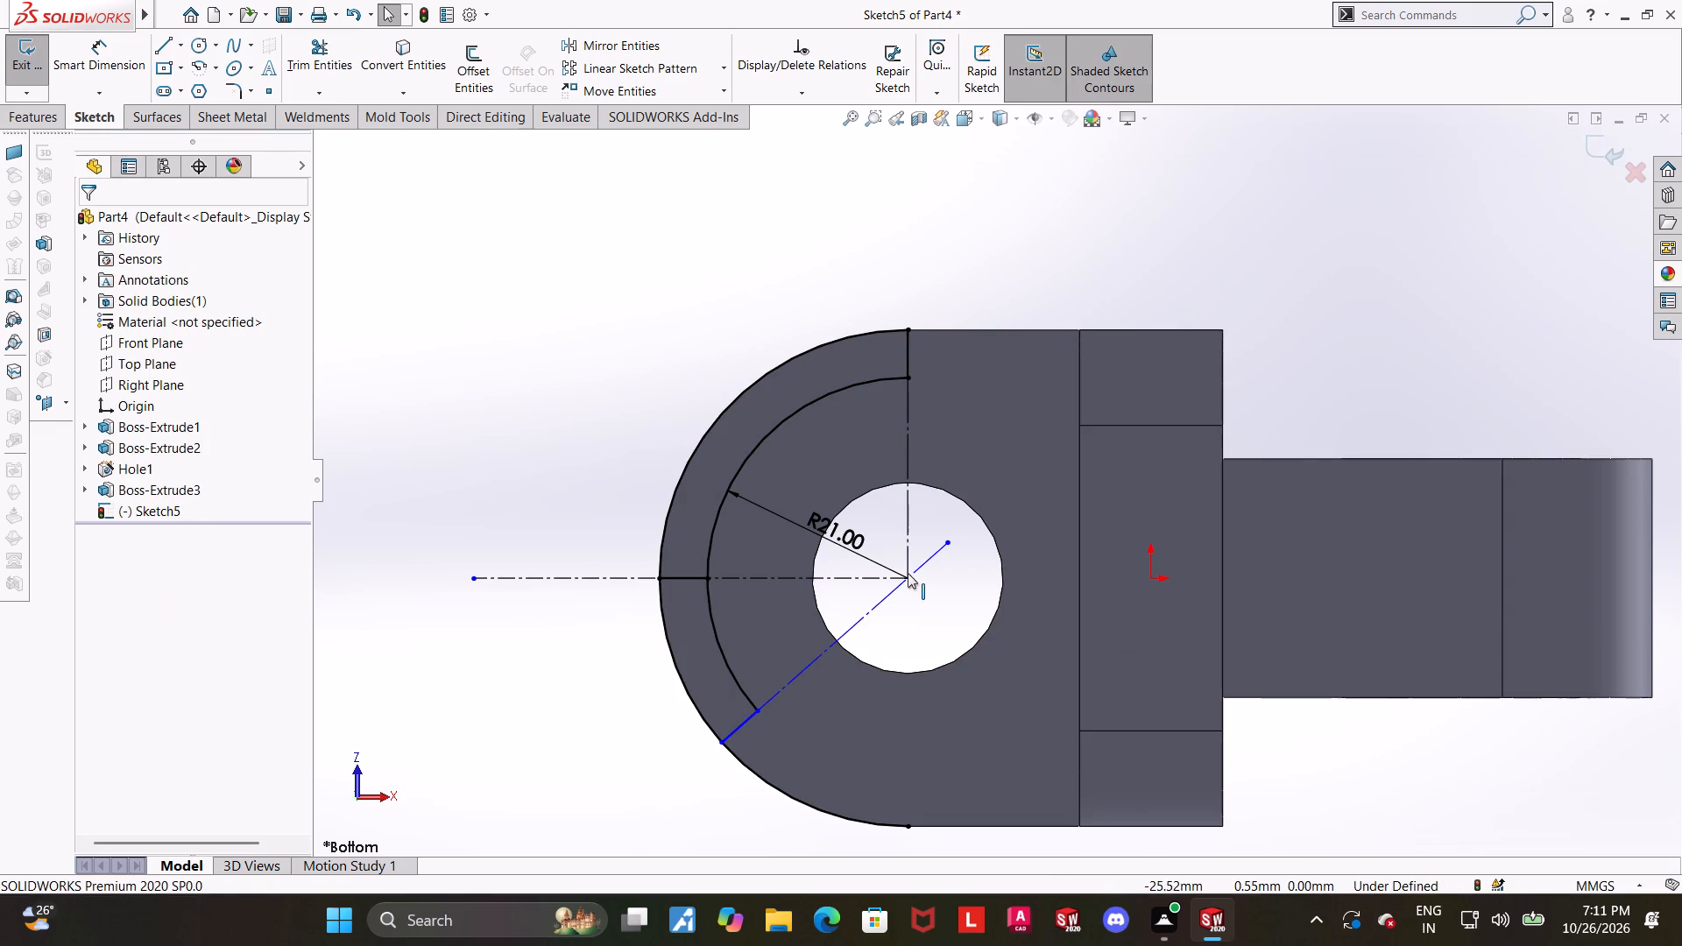
Pull back the inner end of the lower construction line and merge it with the hole centre.
drag(943, 547, 890, 596)
click(915, 647)
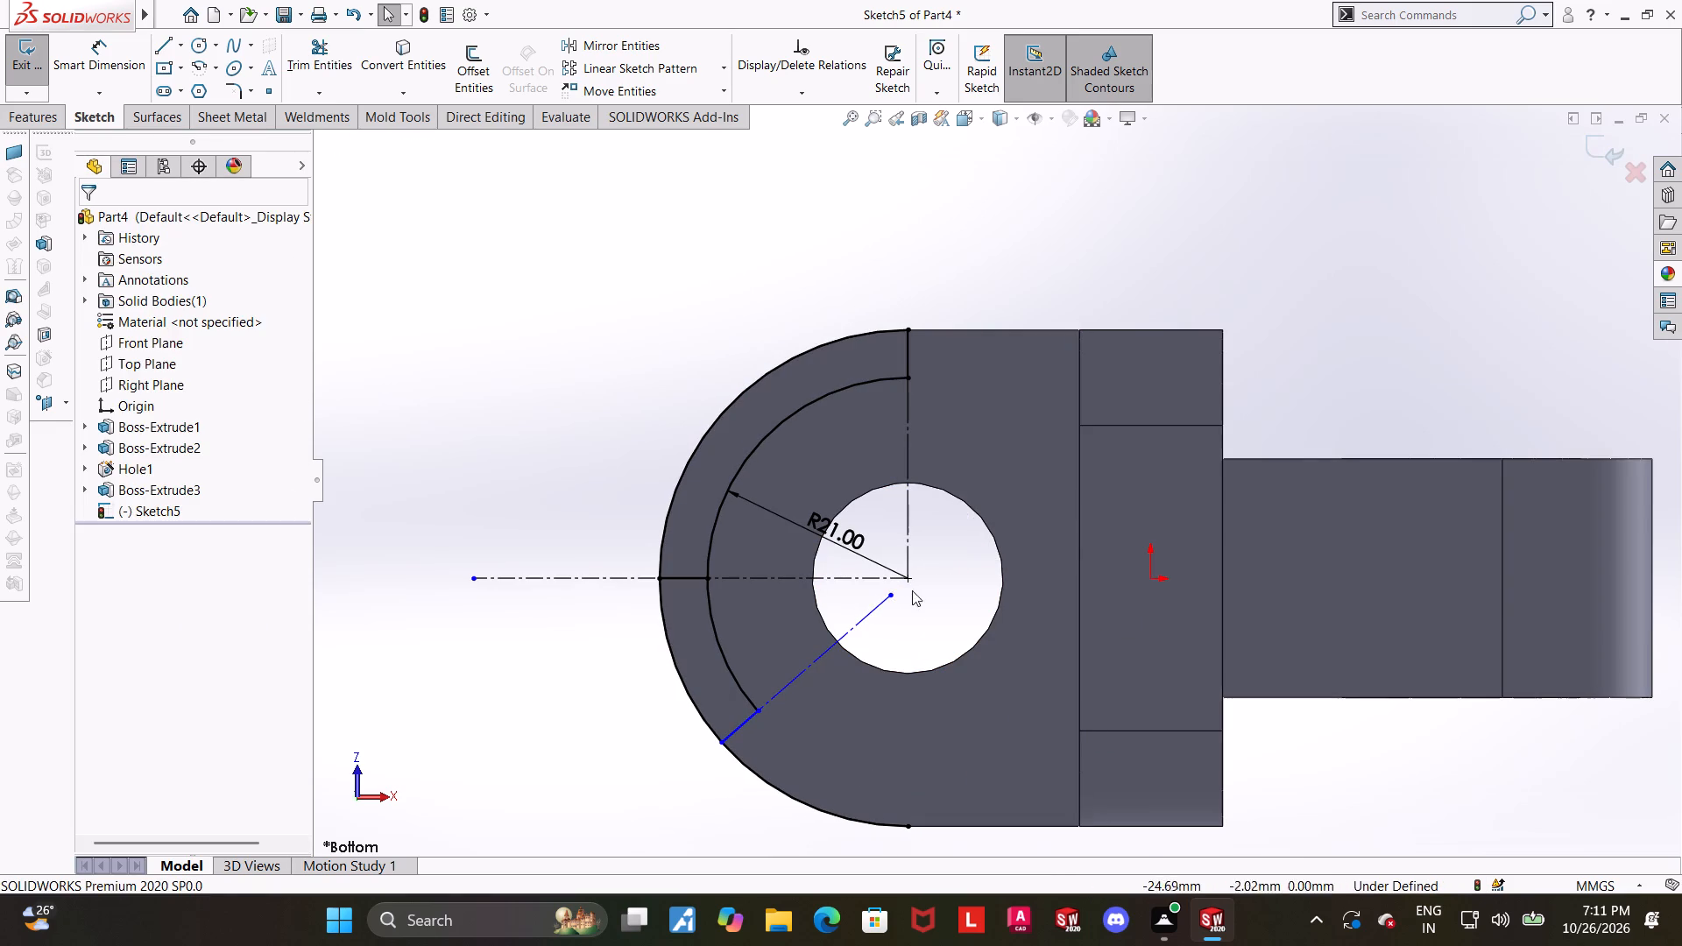
click(909, 583)
ctrl+click(894, 594)
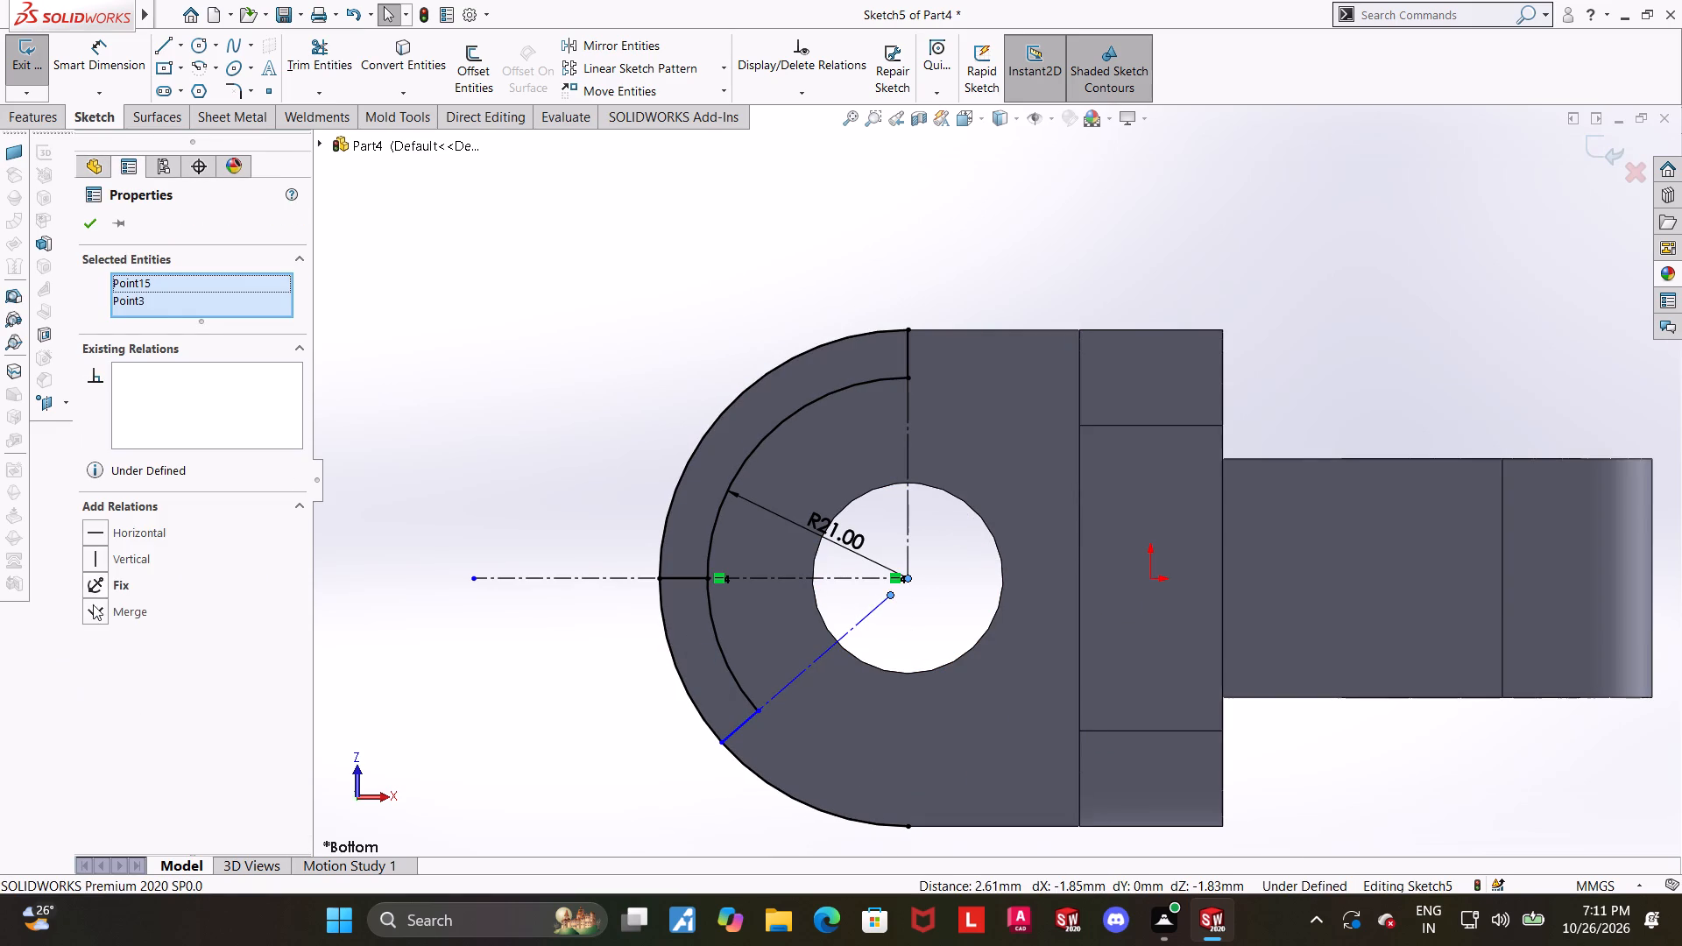
click(97, 608)
click(393, 766)
Apply a collinear relation between the lower short line and its construction line to the hole centre.
click(751, 718)
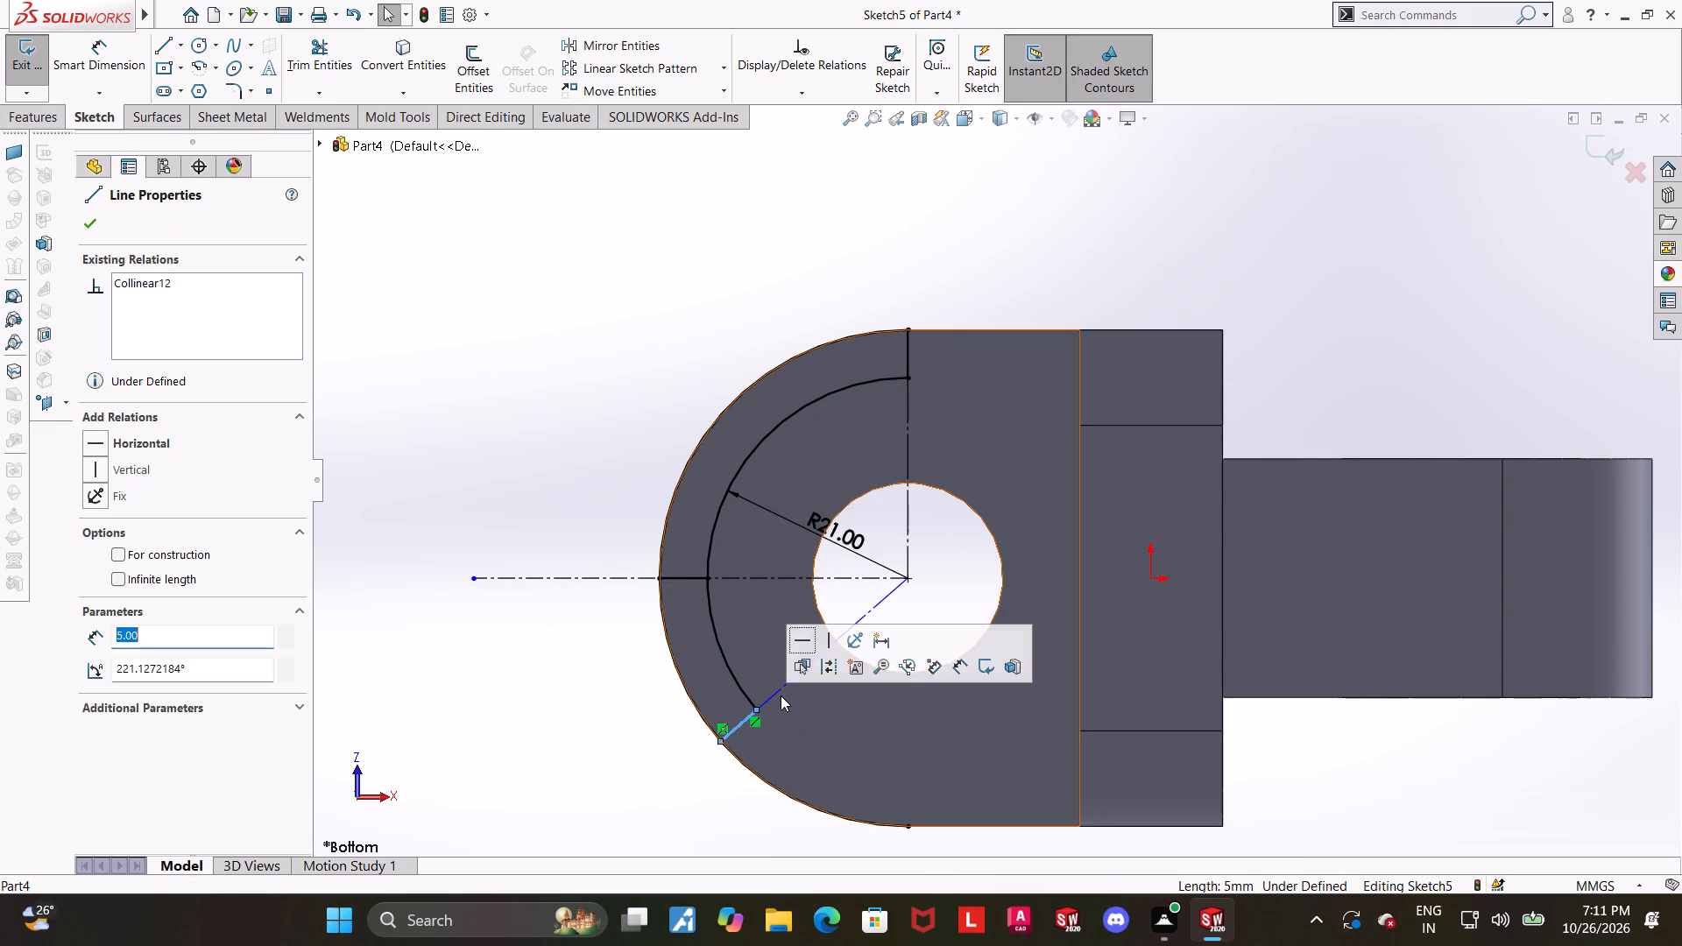
ctrl+click(781, 693)
click(94, 586)
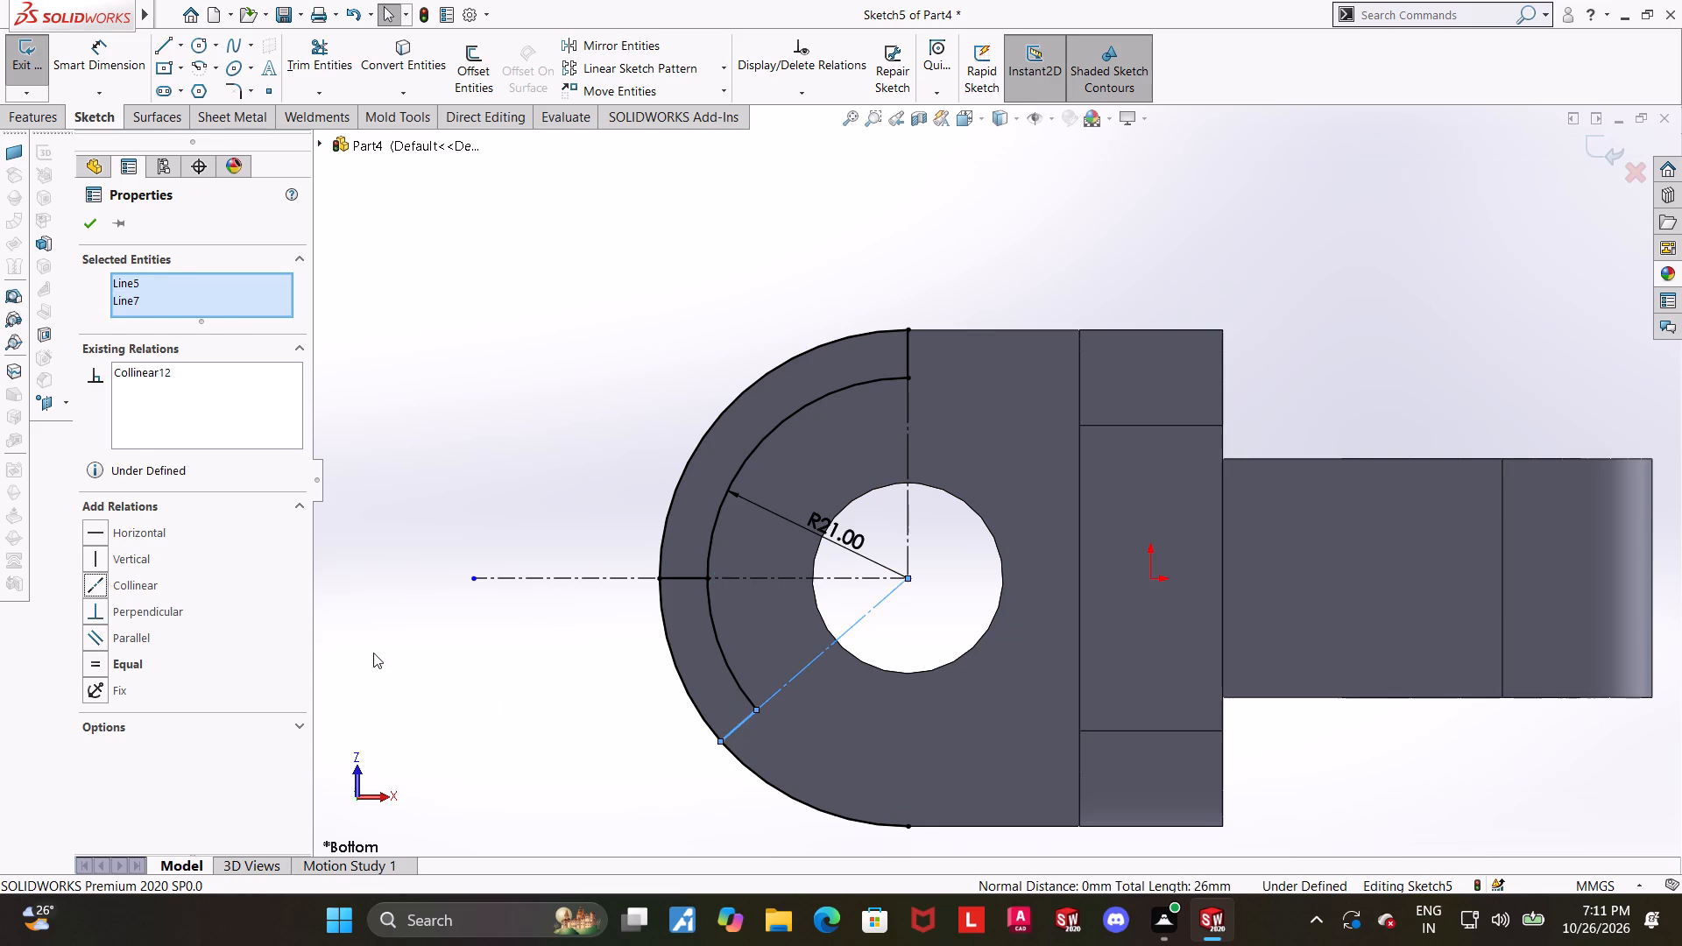
click(428, 672)
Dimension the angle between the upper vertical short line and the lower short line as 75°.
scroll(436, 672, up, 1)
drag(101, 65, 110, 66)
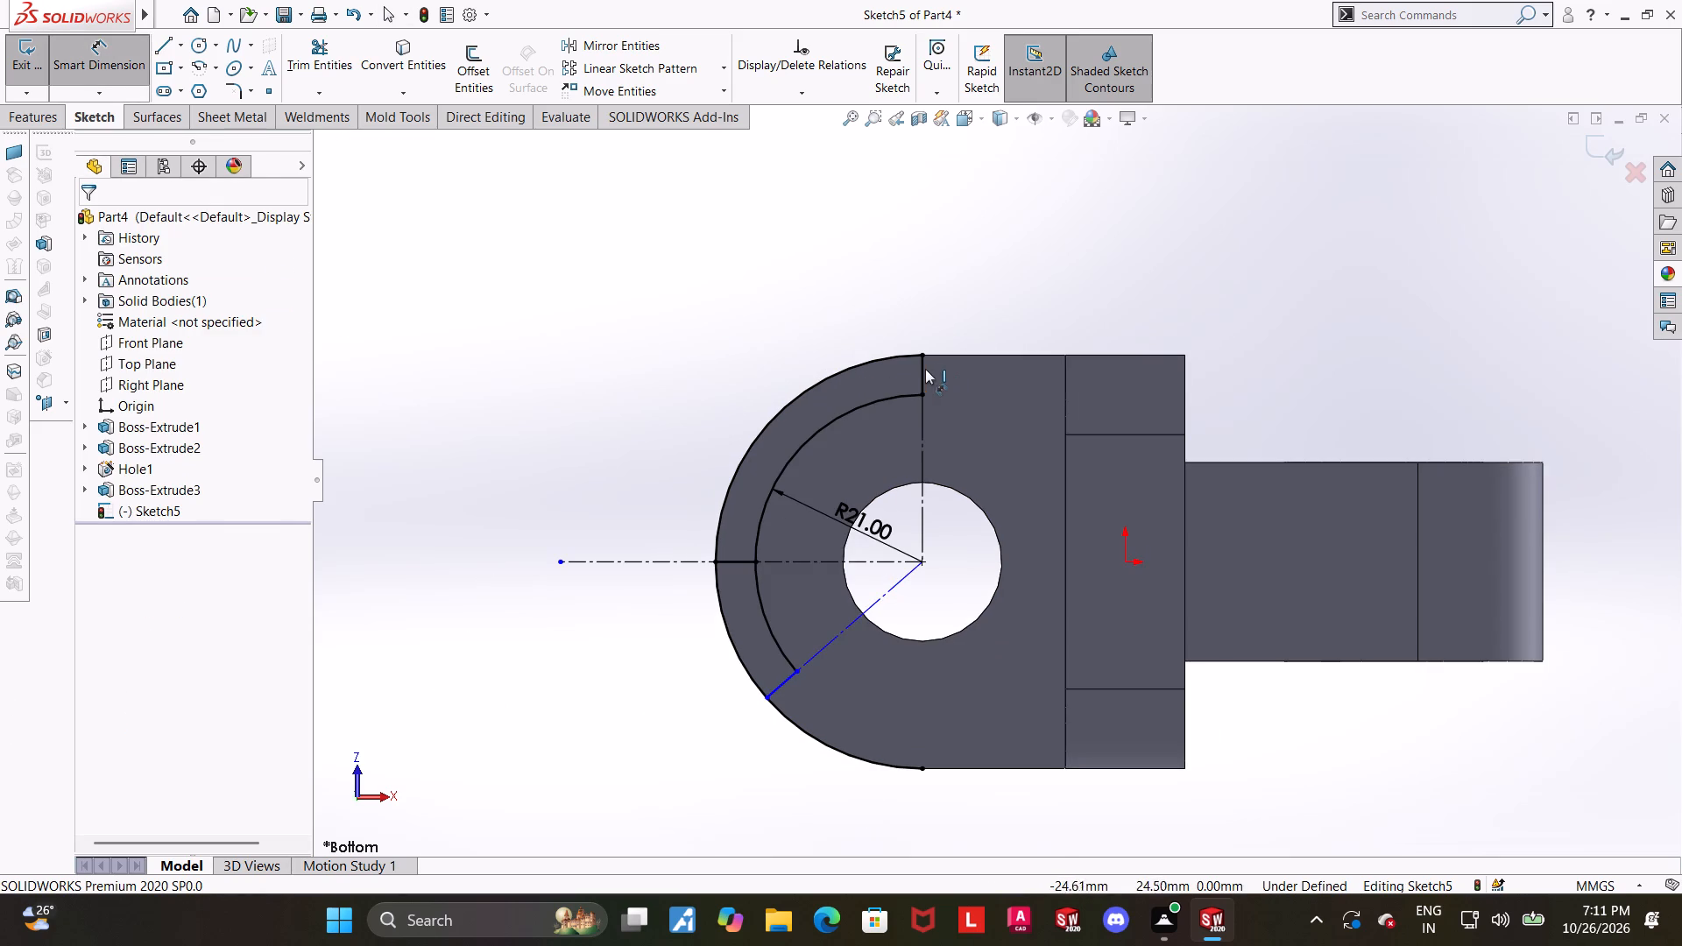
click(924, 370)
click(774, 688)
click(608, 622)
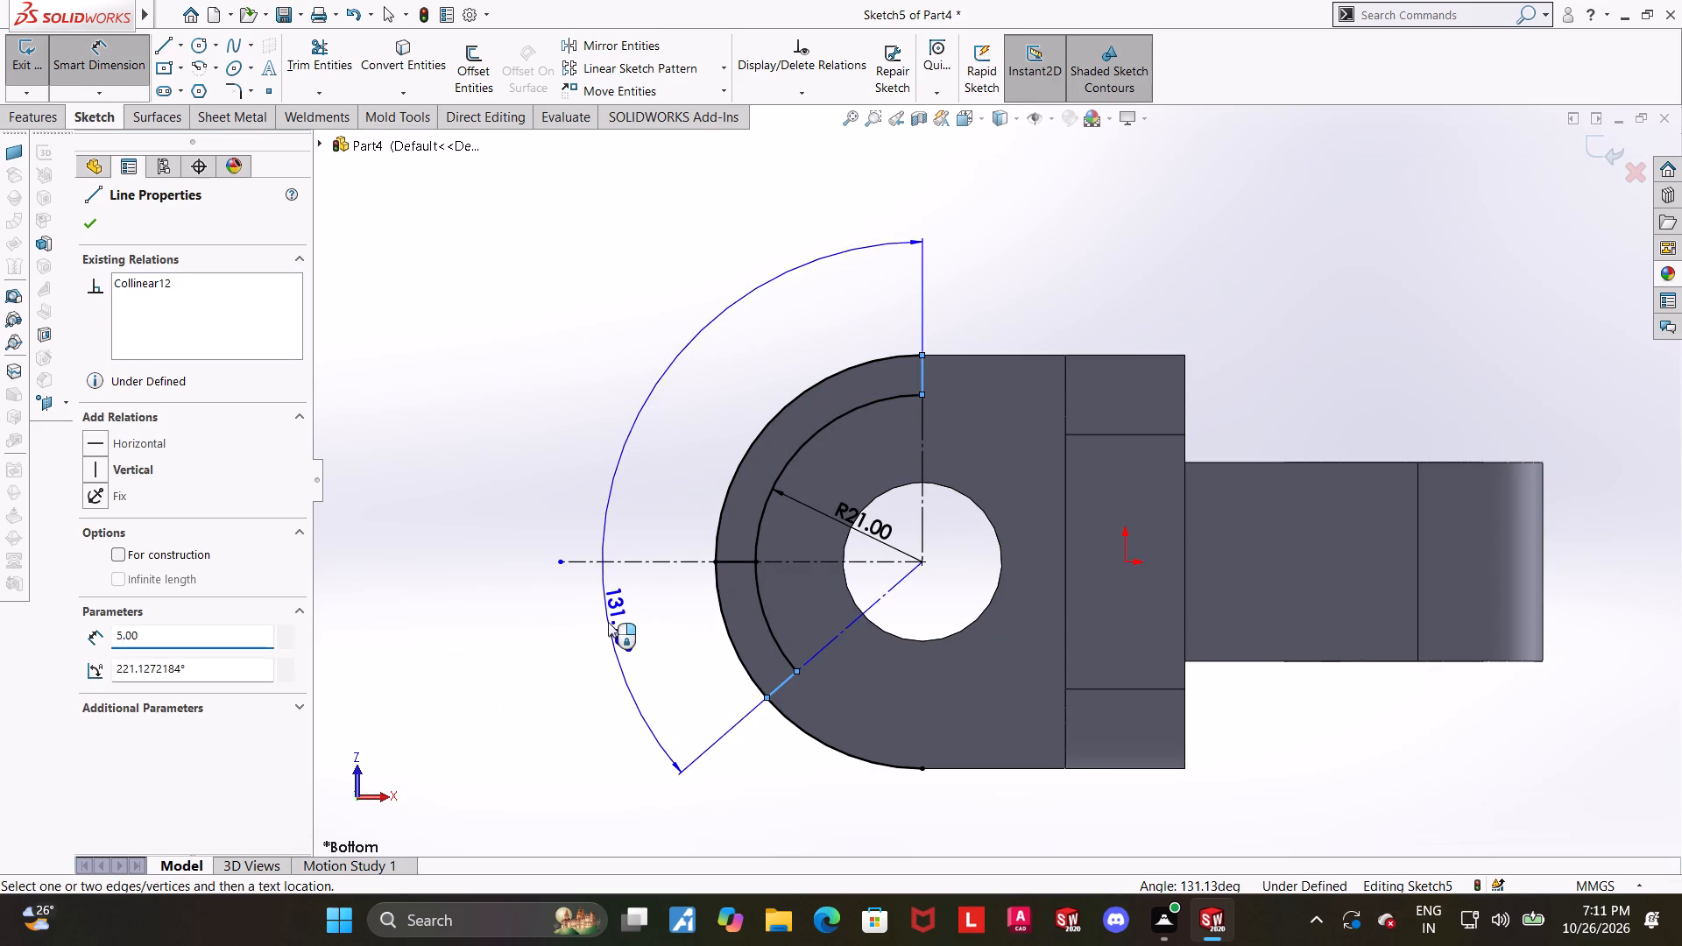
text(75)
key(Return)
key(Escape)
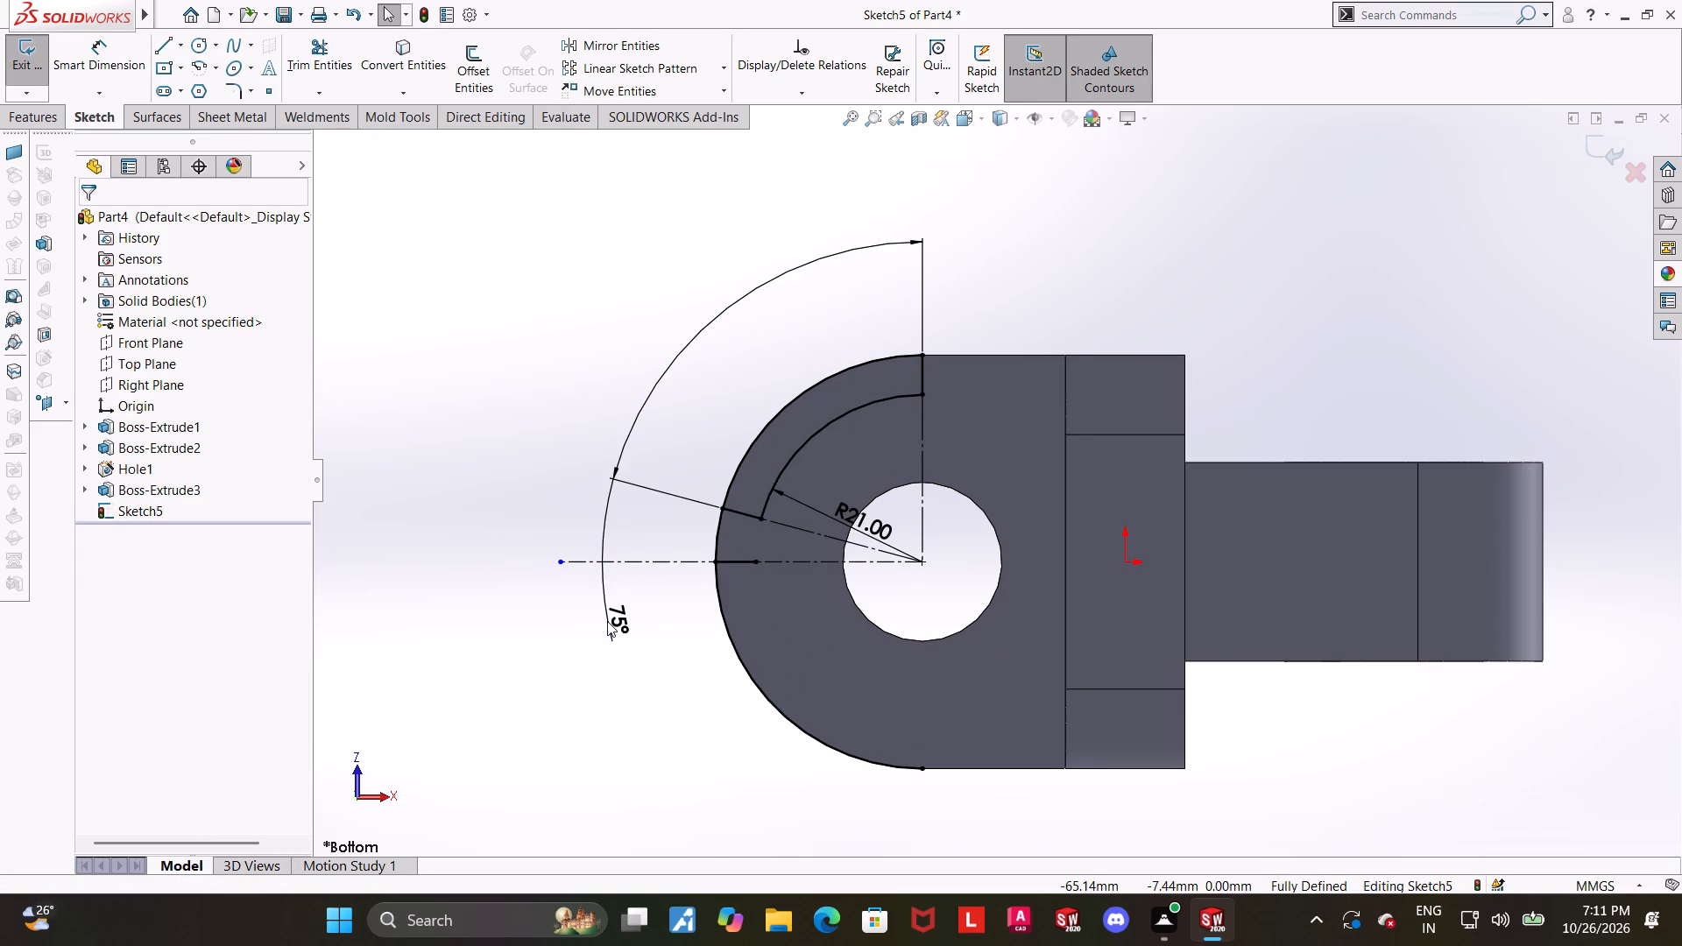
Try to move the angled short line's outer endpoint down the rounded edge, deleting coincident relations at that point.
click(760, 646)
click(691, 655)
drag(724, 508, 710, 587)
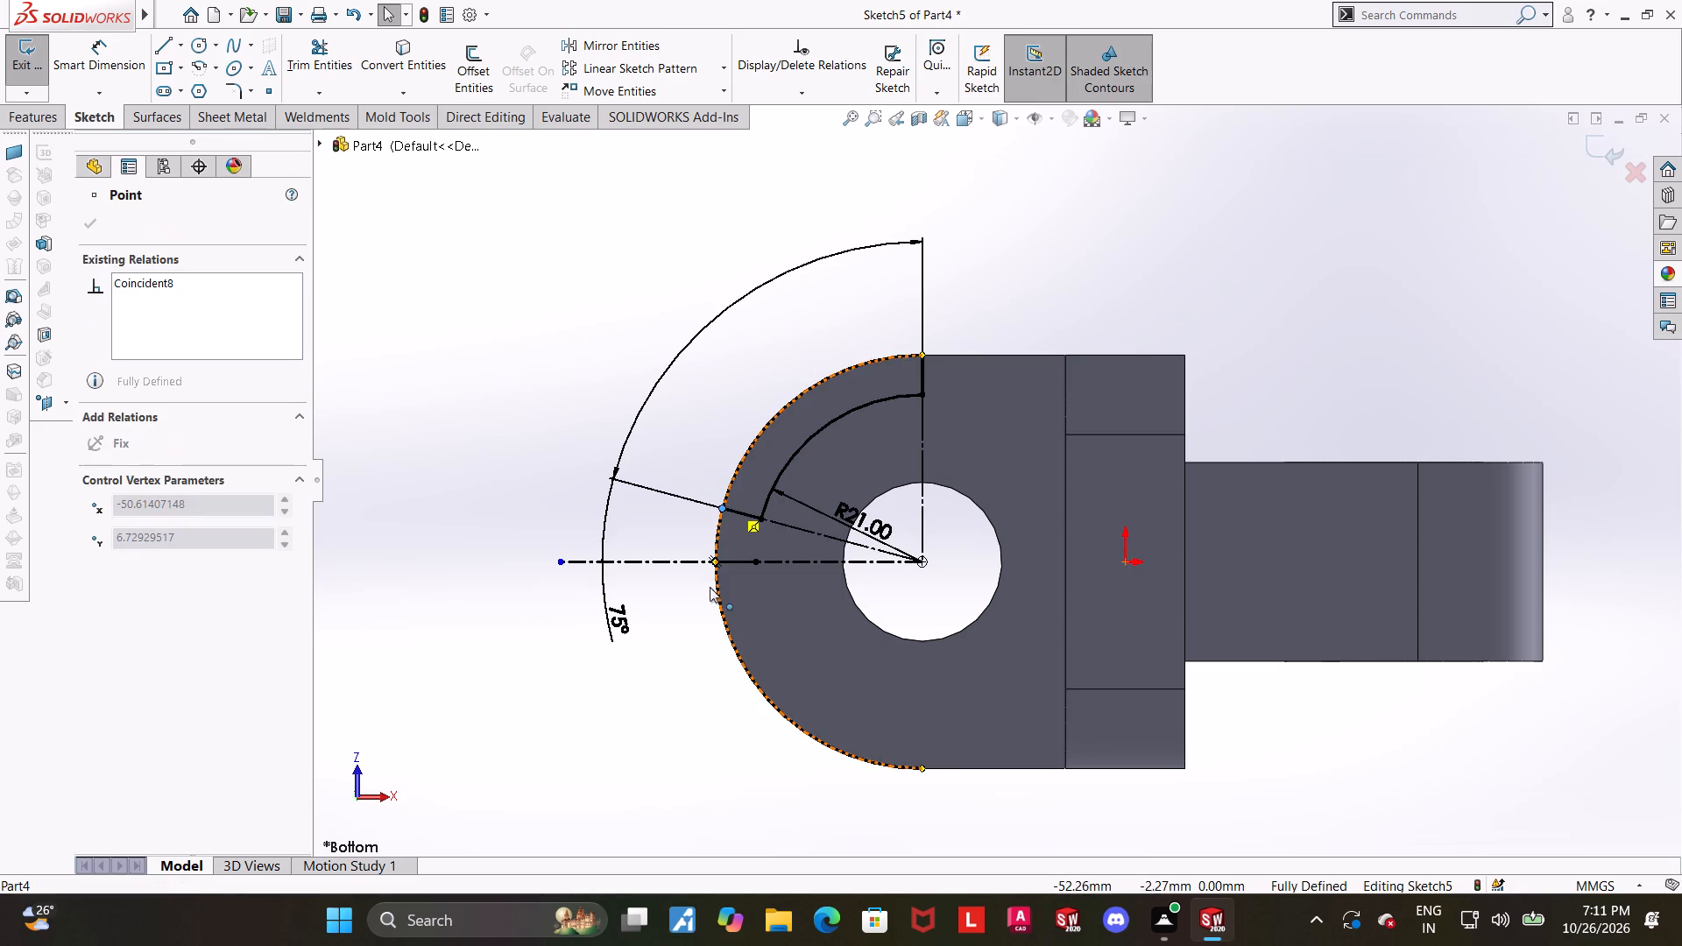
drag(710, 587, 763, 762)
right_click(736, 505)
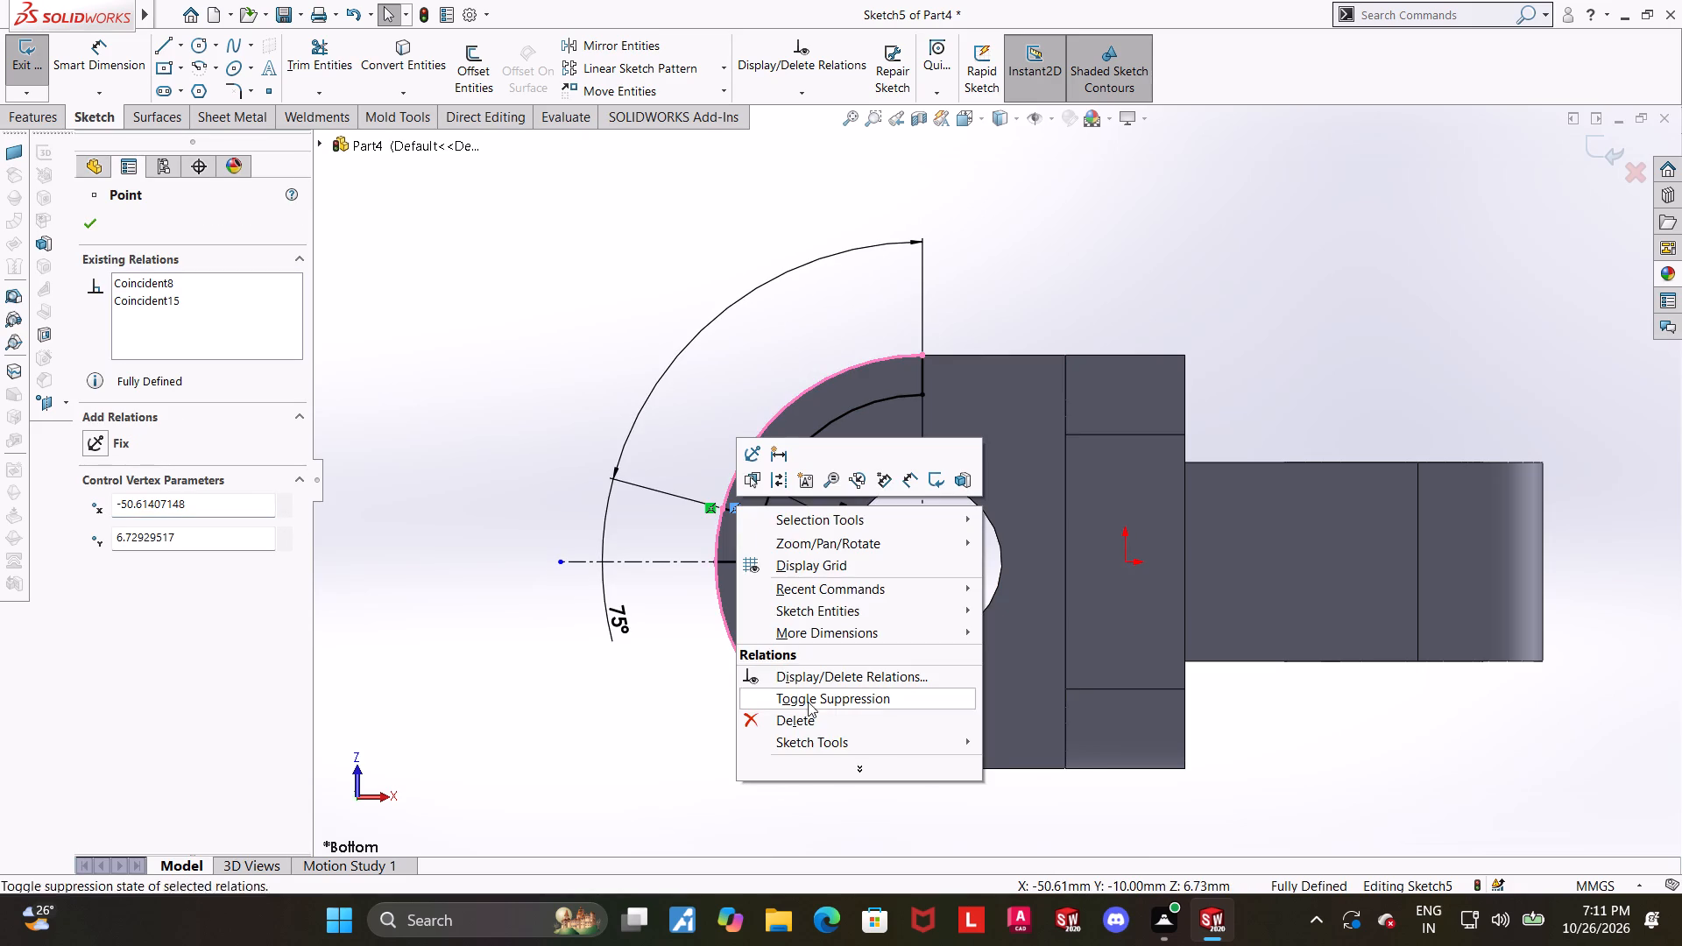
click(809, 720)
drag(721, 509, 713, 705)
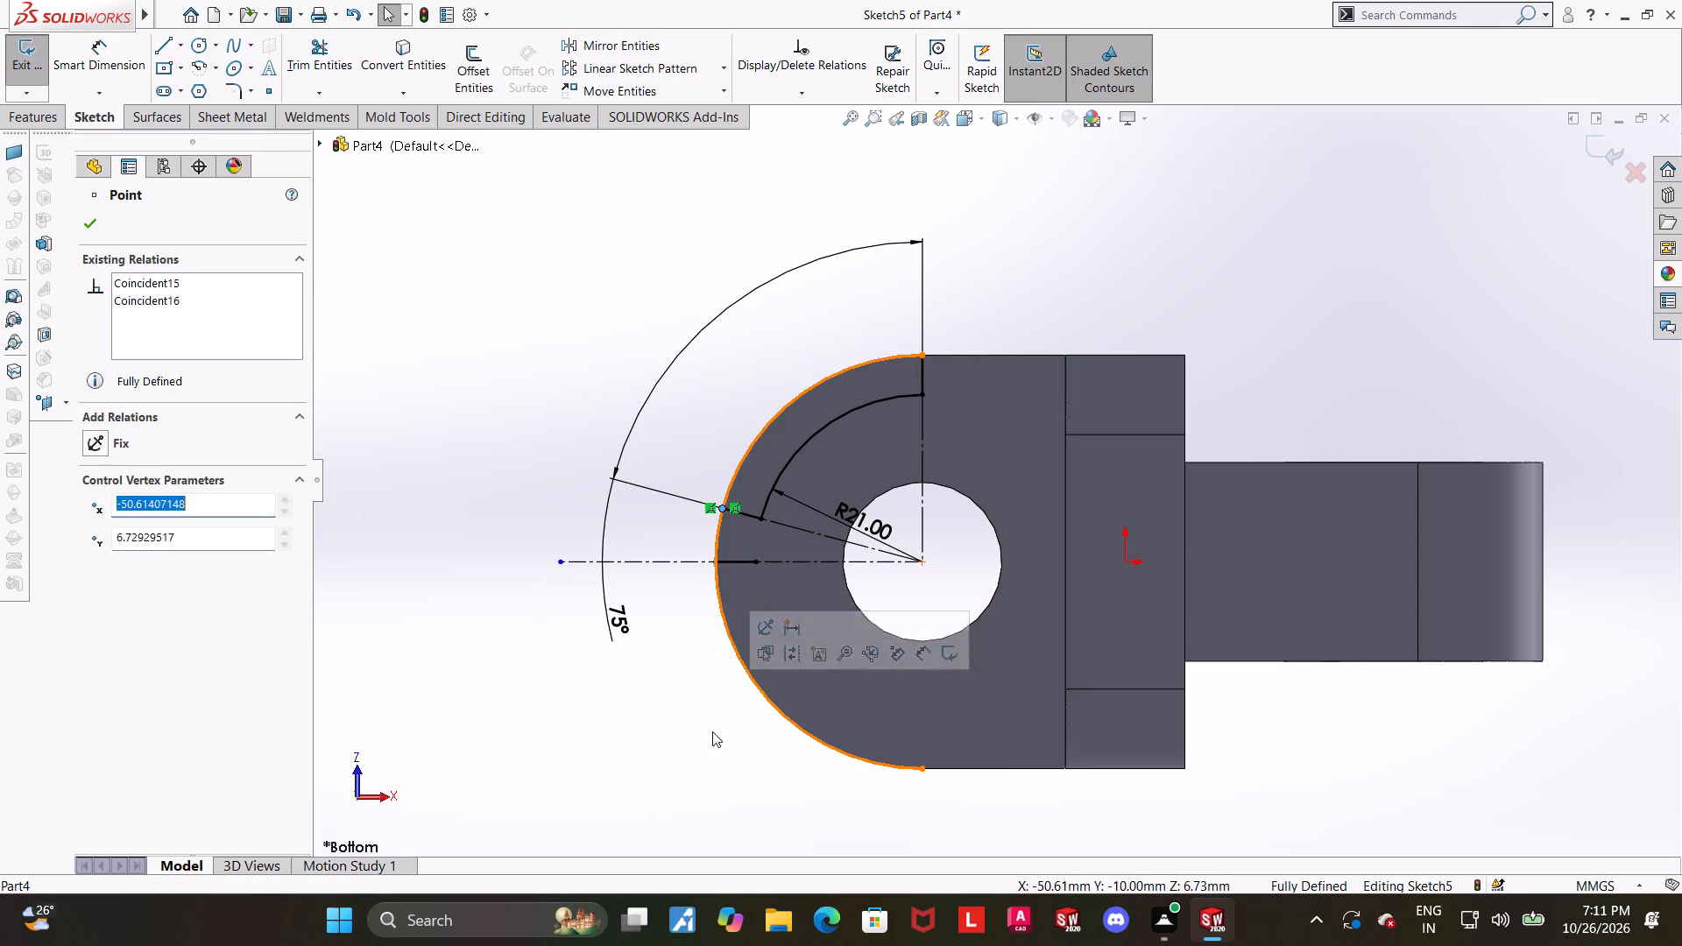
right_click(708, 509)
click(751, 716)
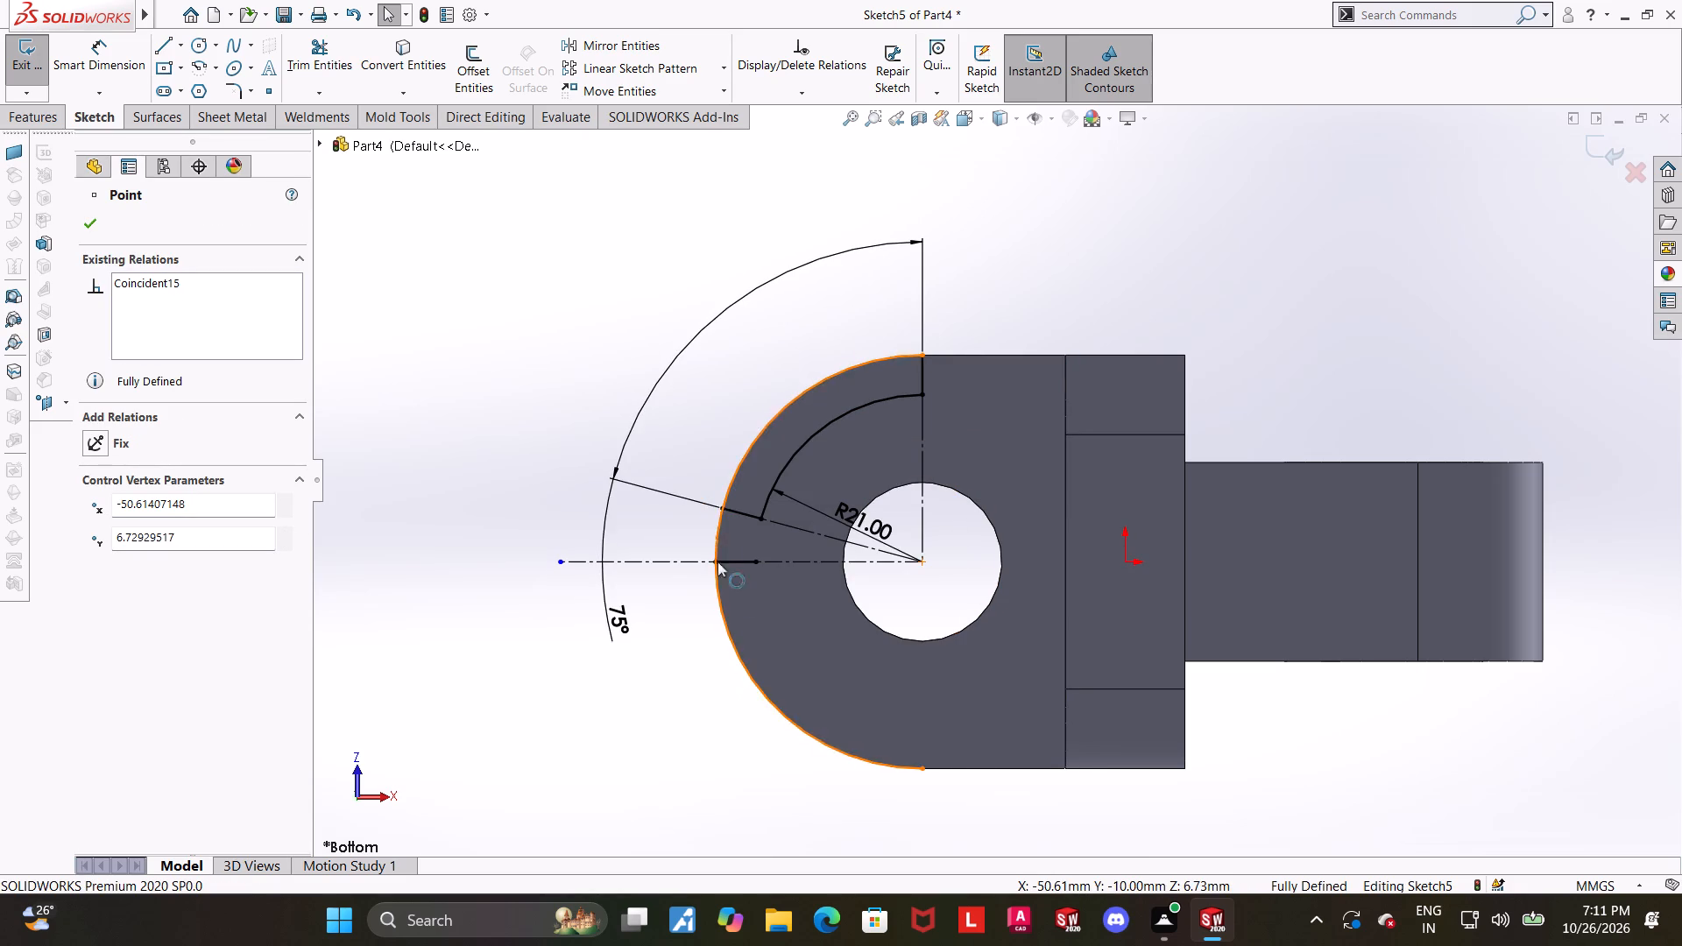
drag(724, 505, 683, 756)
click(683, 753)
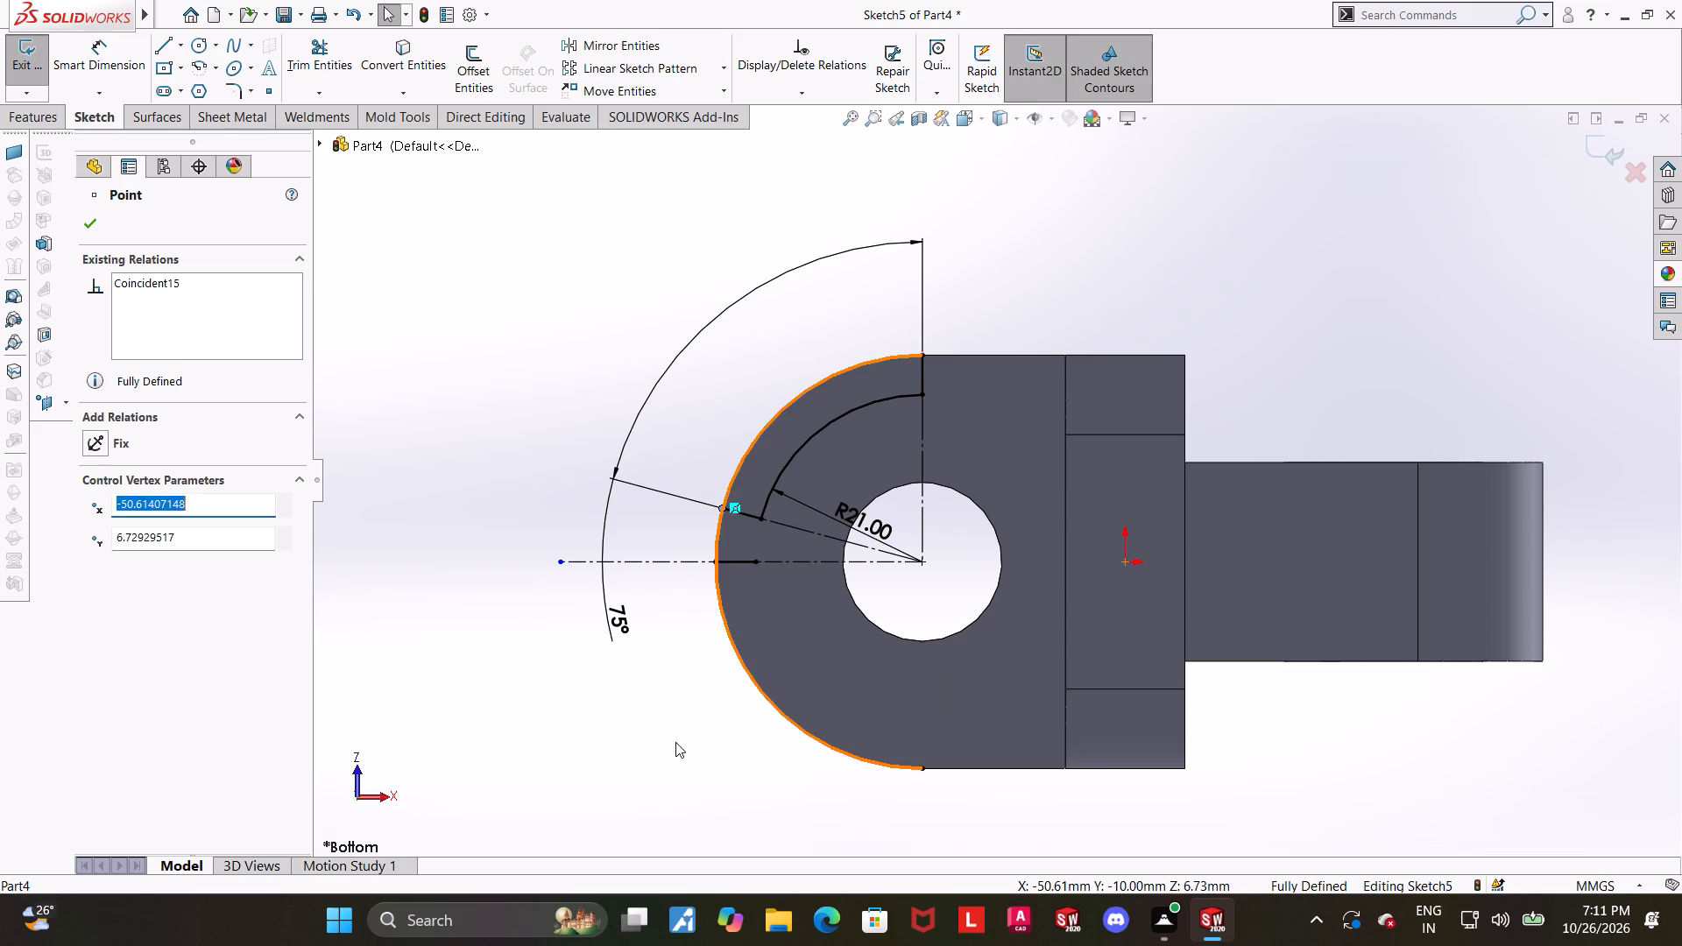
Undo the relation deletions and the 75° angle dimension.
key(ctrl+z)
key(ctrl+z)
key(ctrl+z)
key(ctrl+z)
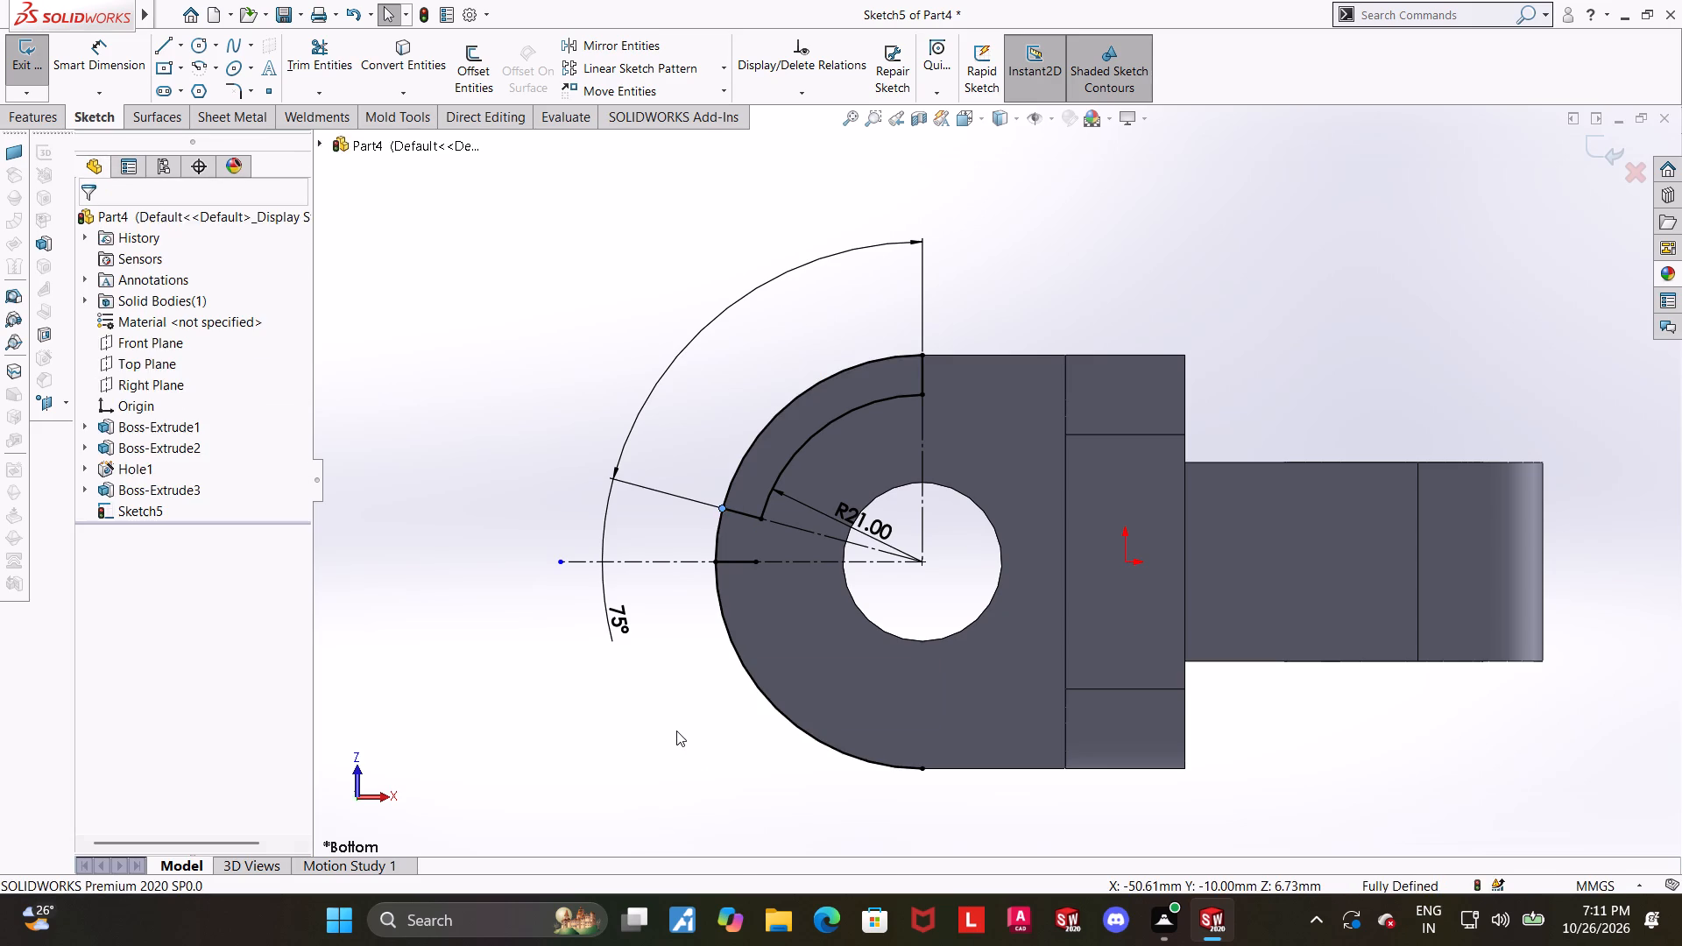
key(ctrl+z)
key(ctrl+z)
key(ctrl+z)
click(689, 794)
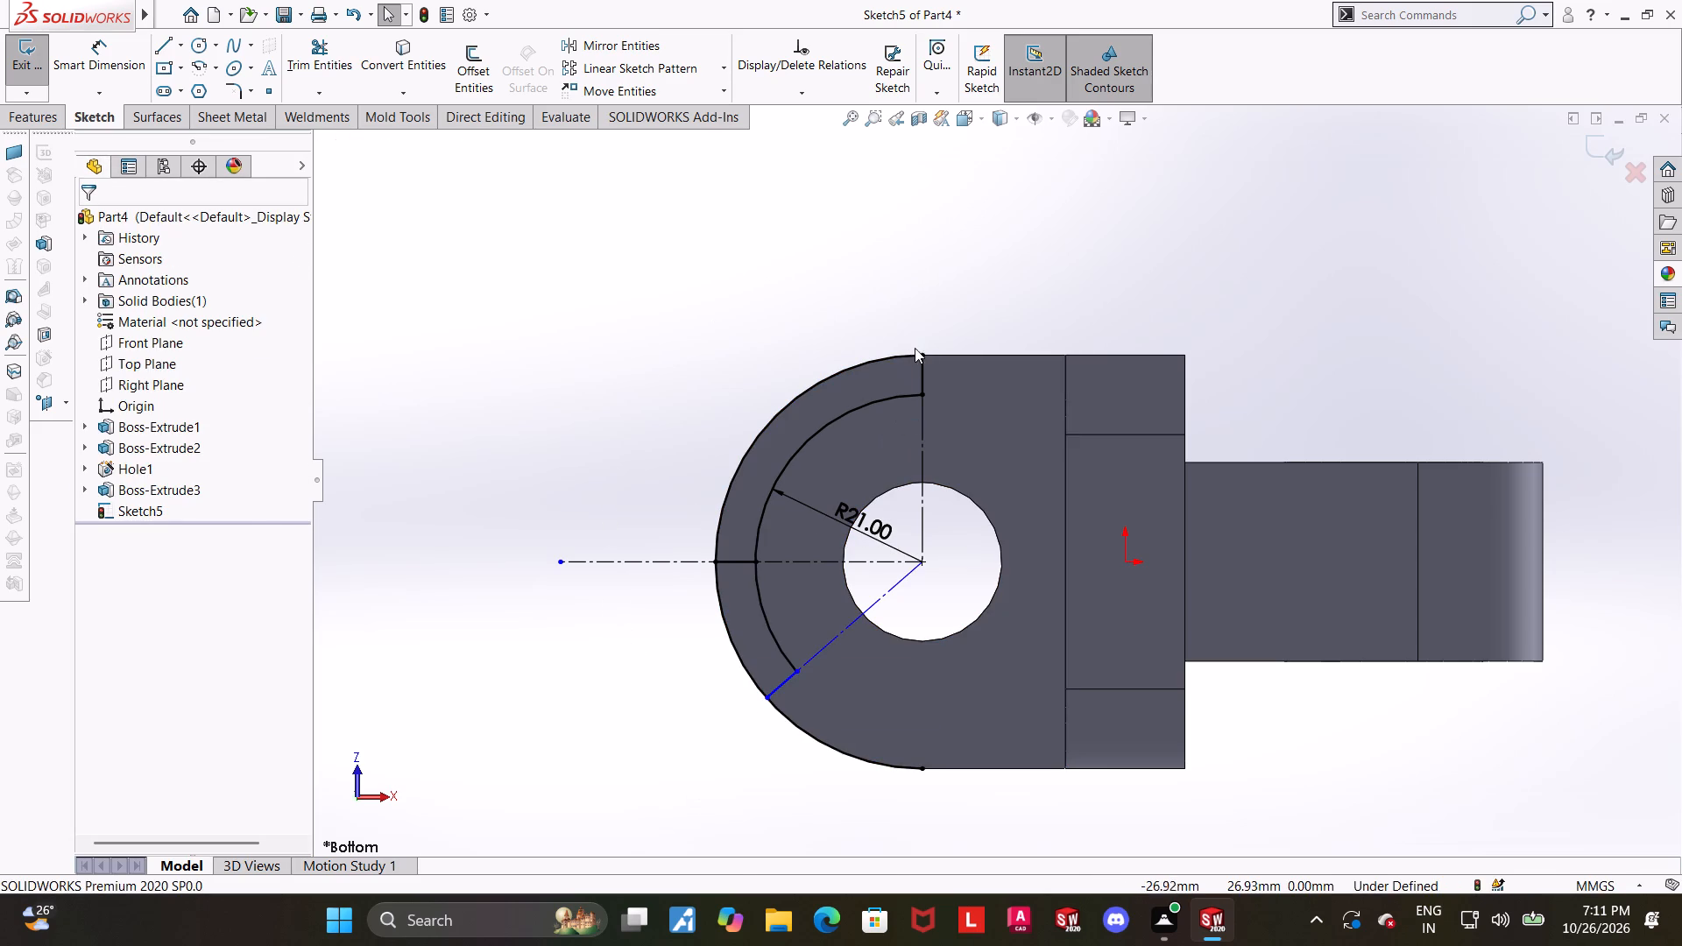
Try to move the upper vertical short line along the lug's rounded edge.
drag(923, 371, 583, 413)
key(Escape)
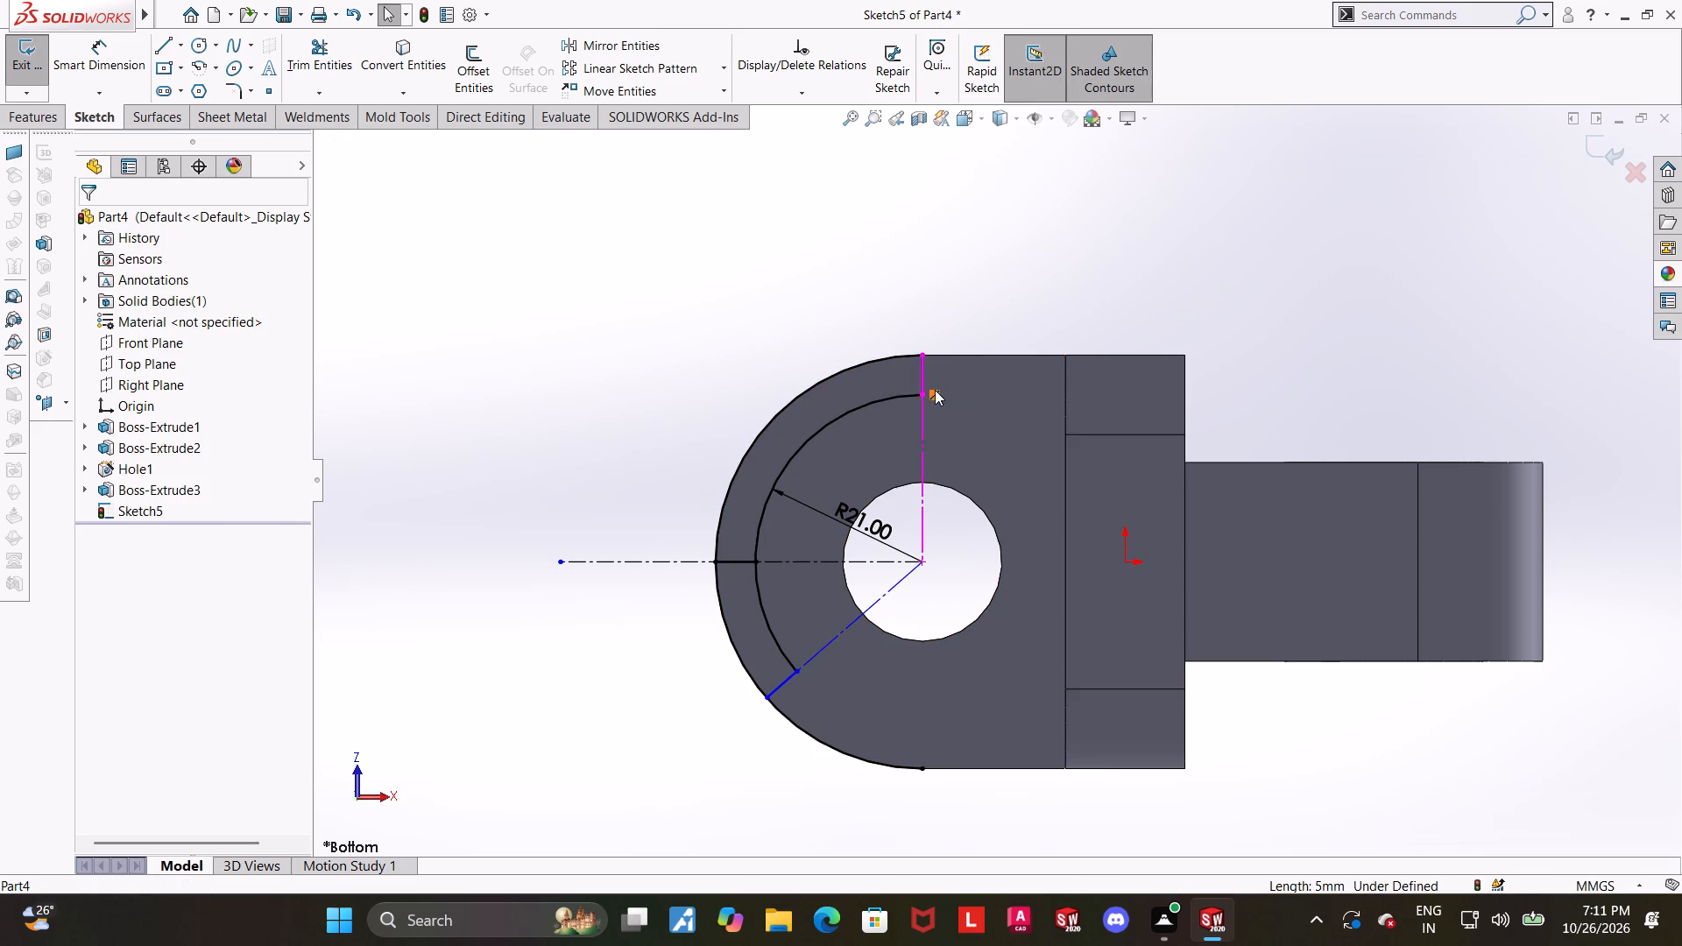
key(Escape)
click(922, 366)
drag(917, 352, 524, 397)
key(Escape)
Trim away the upper short line, its construction line to the hole centre, and the converted outer edge above the centerline.
click(309, 43)
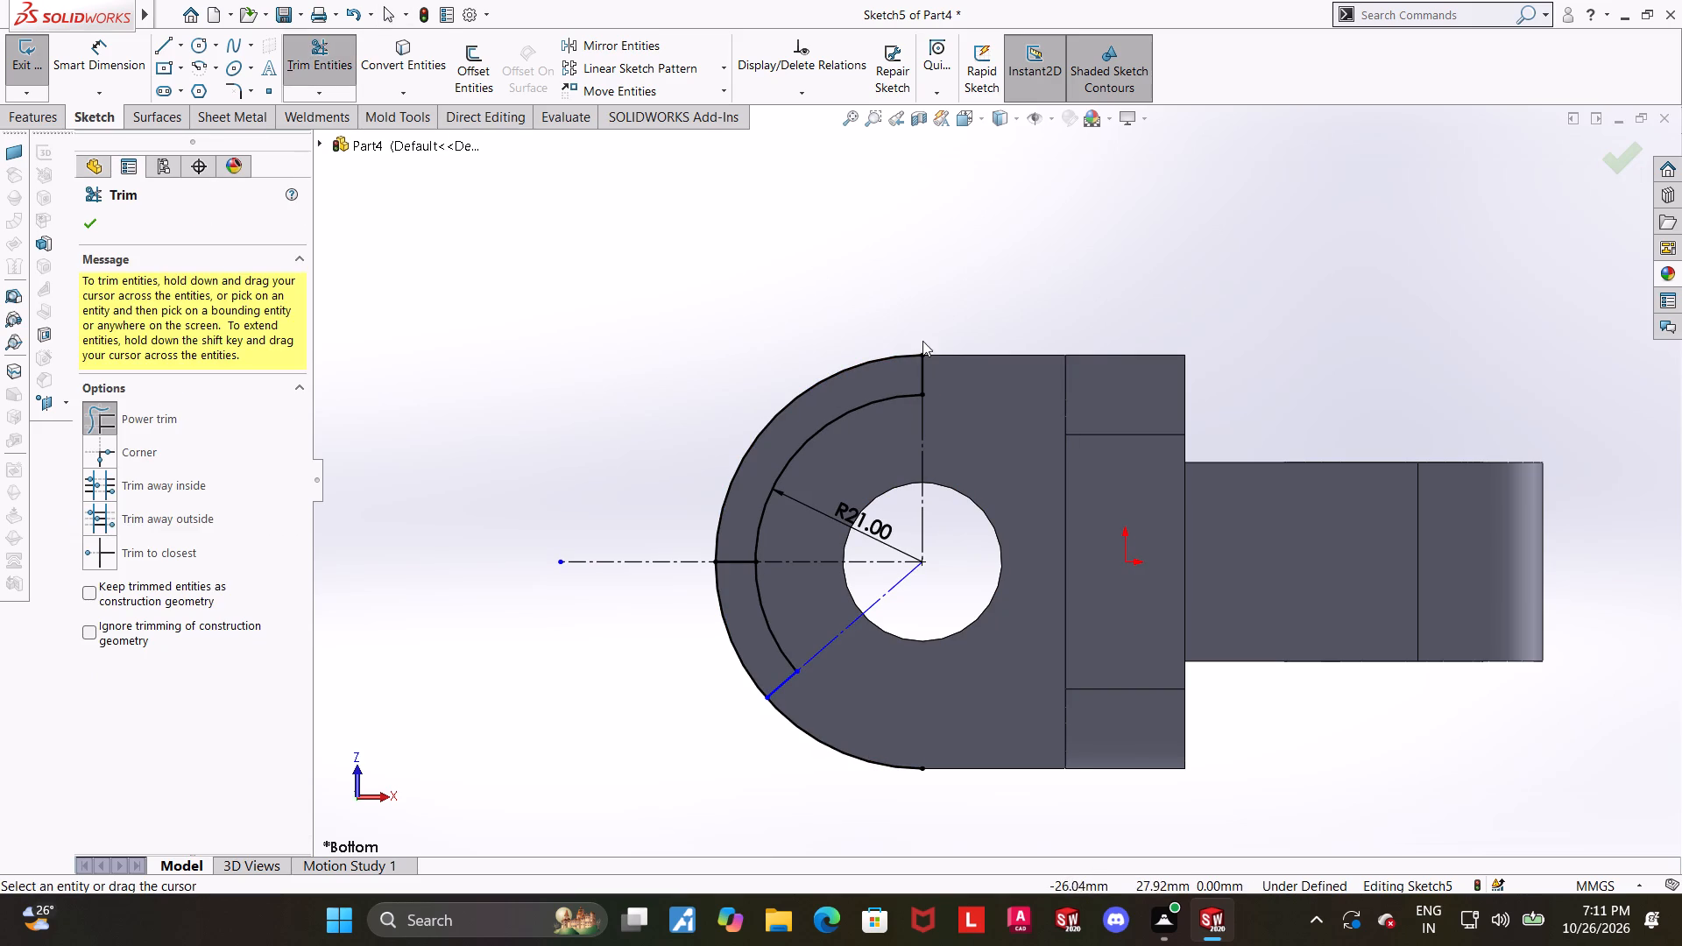
drag(939, 375, 813, 379)
drag(940, 433, 837, 442)
key(Escape)
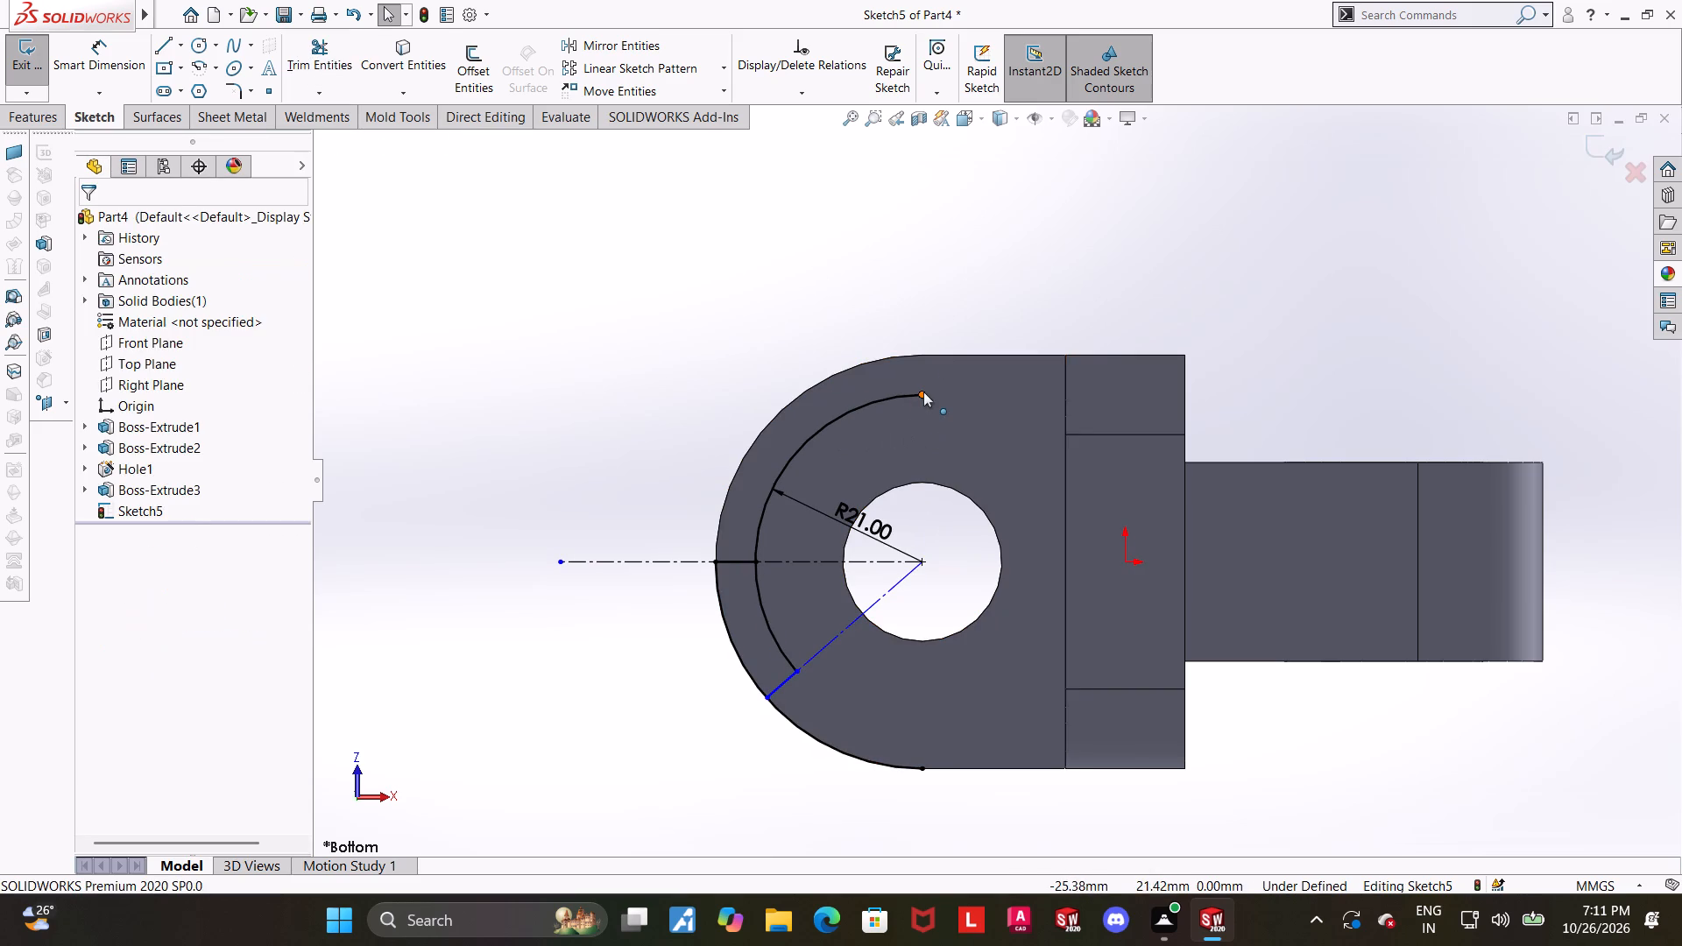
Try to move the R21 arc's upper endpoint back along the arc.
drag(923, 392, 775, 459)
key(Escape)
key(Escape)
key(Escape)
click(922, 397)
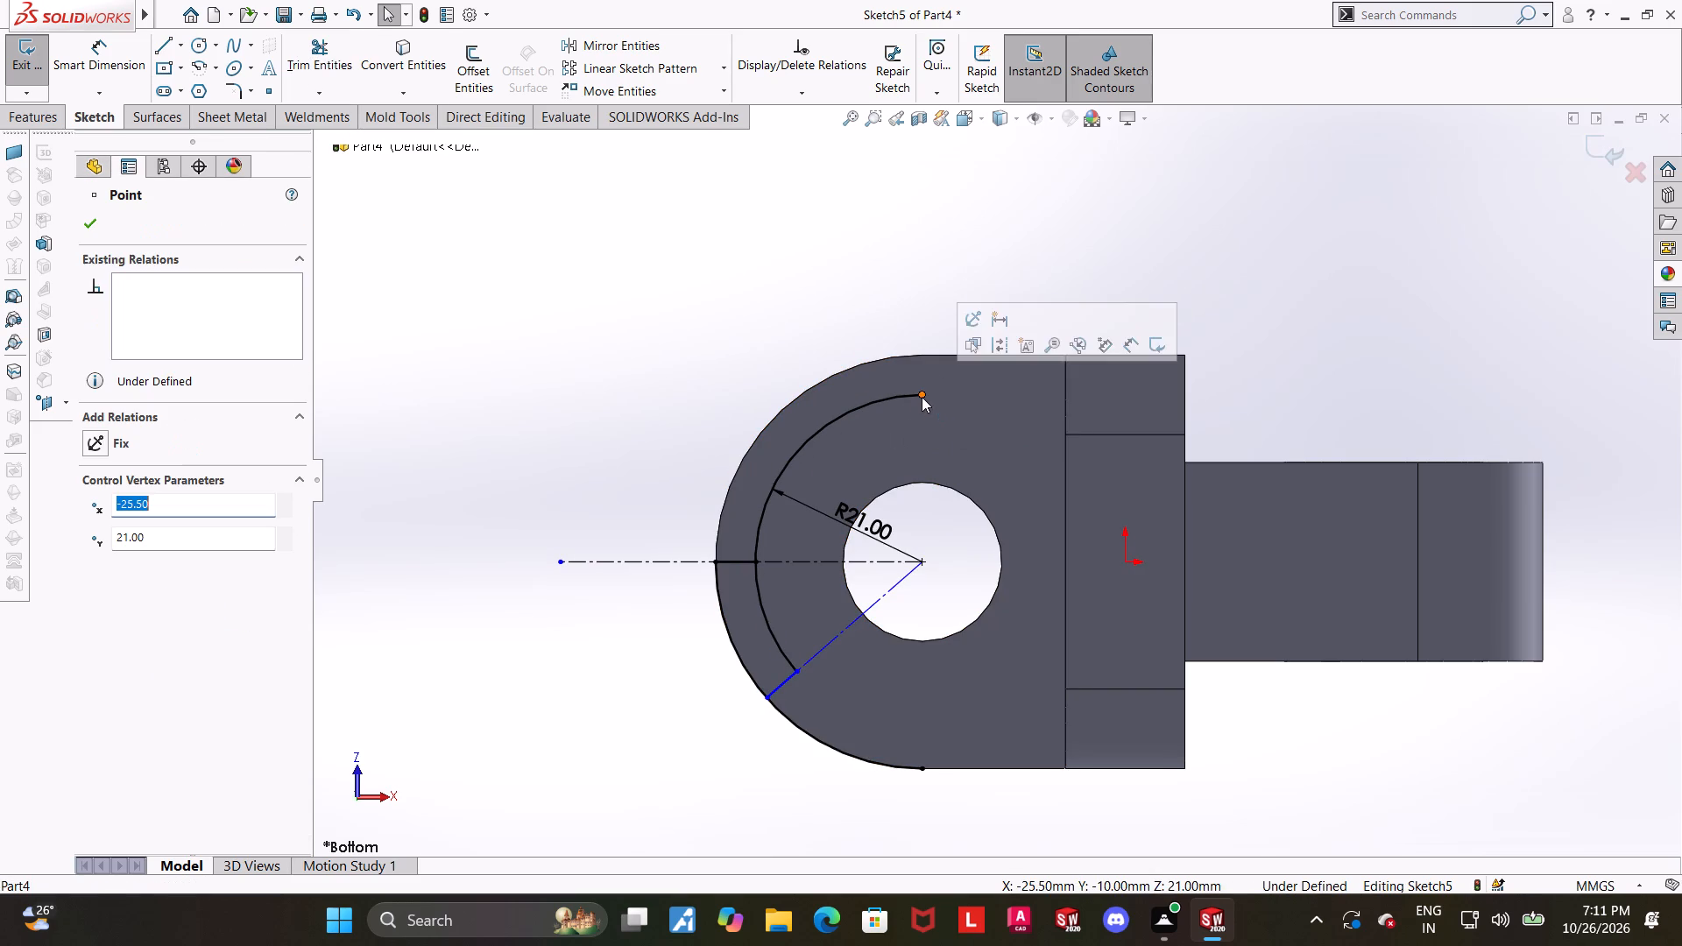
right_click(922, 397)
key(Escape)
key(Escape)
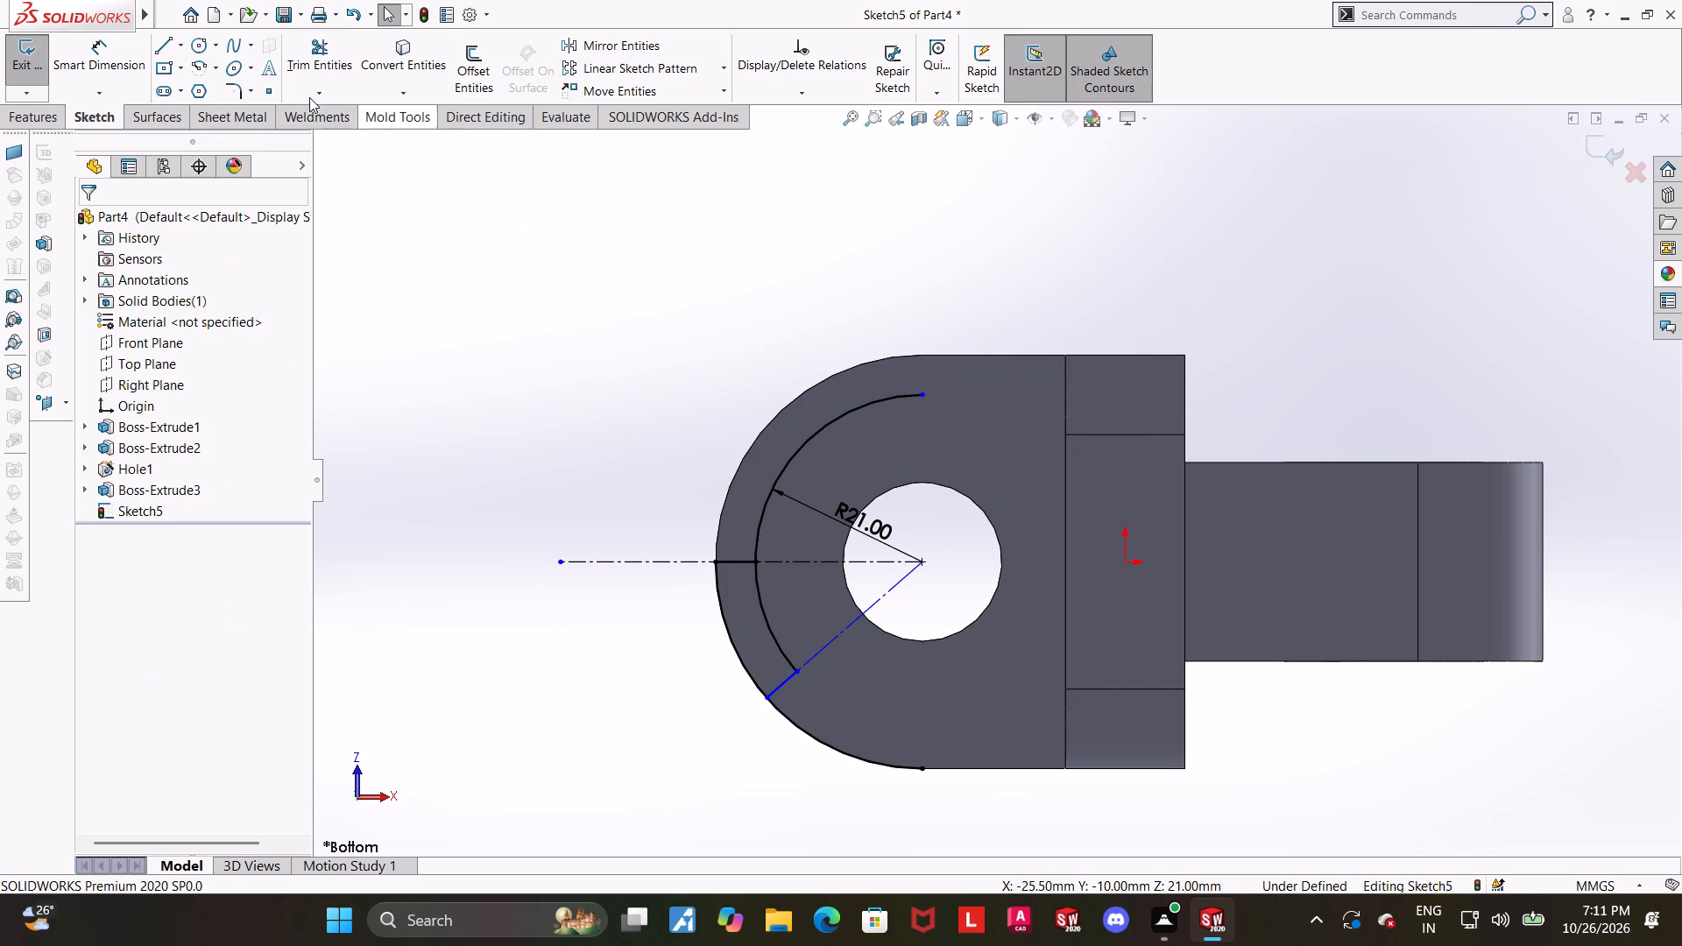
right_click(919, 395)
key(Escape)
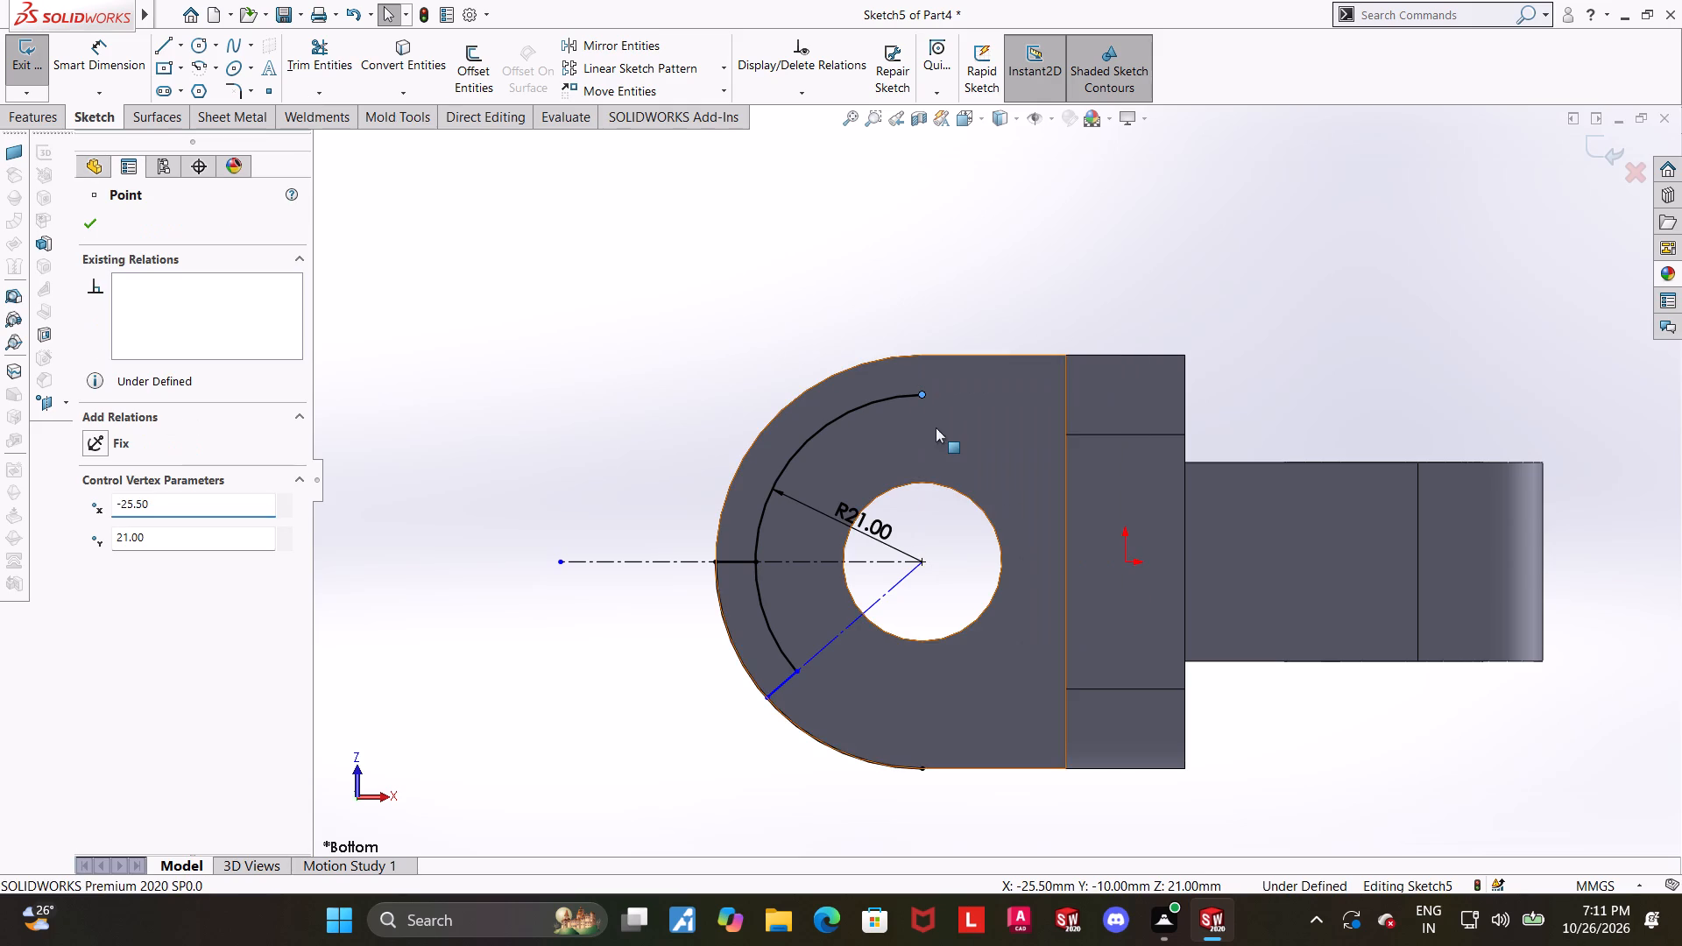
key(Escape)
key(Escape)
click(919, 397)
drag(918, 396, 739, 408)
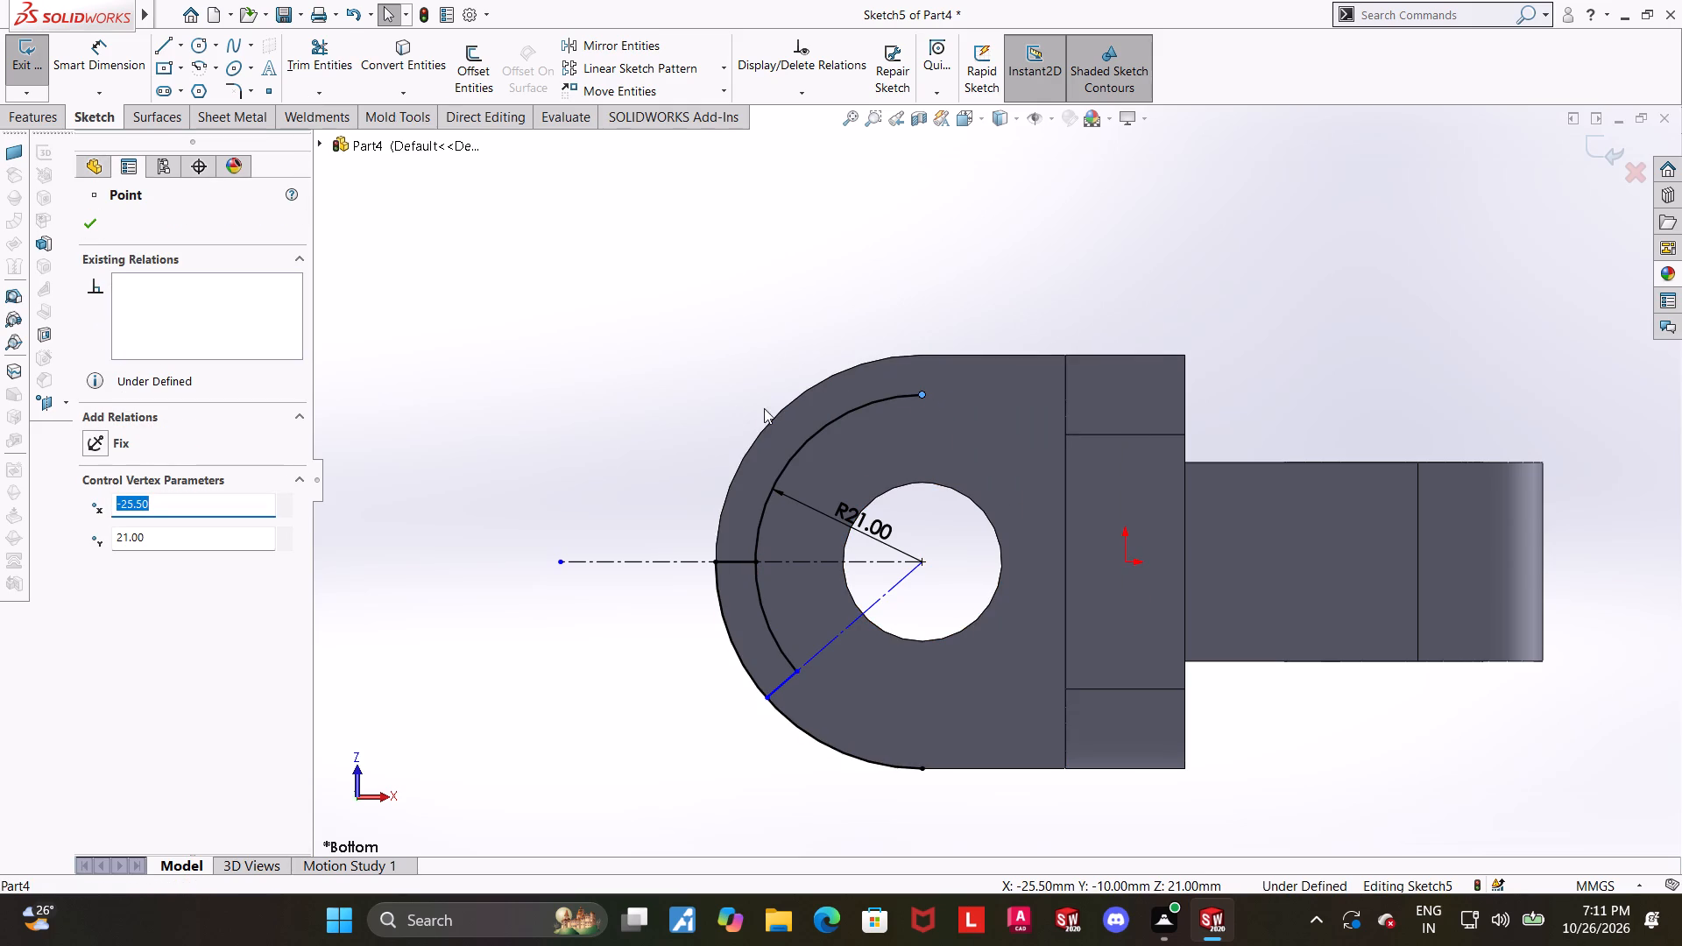
Trim away the portion of the R21 arc above the horizontal centerline.
click(332, 61)
drag(900, 454, 812, 415)
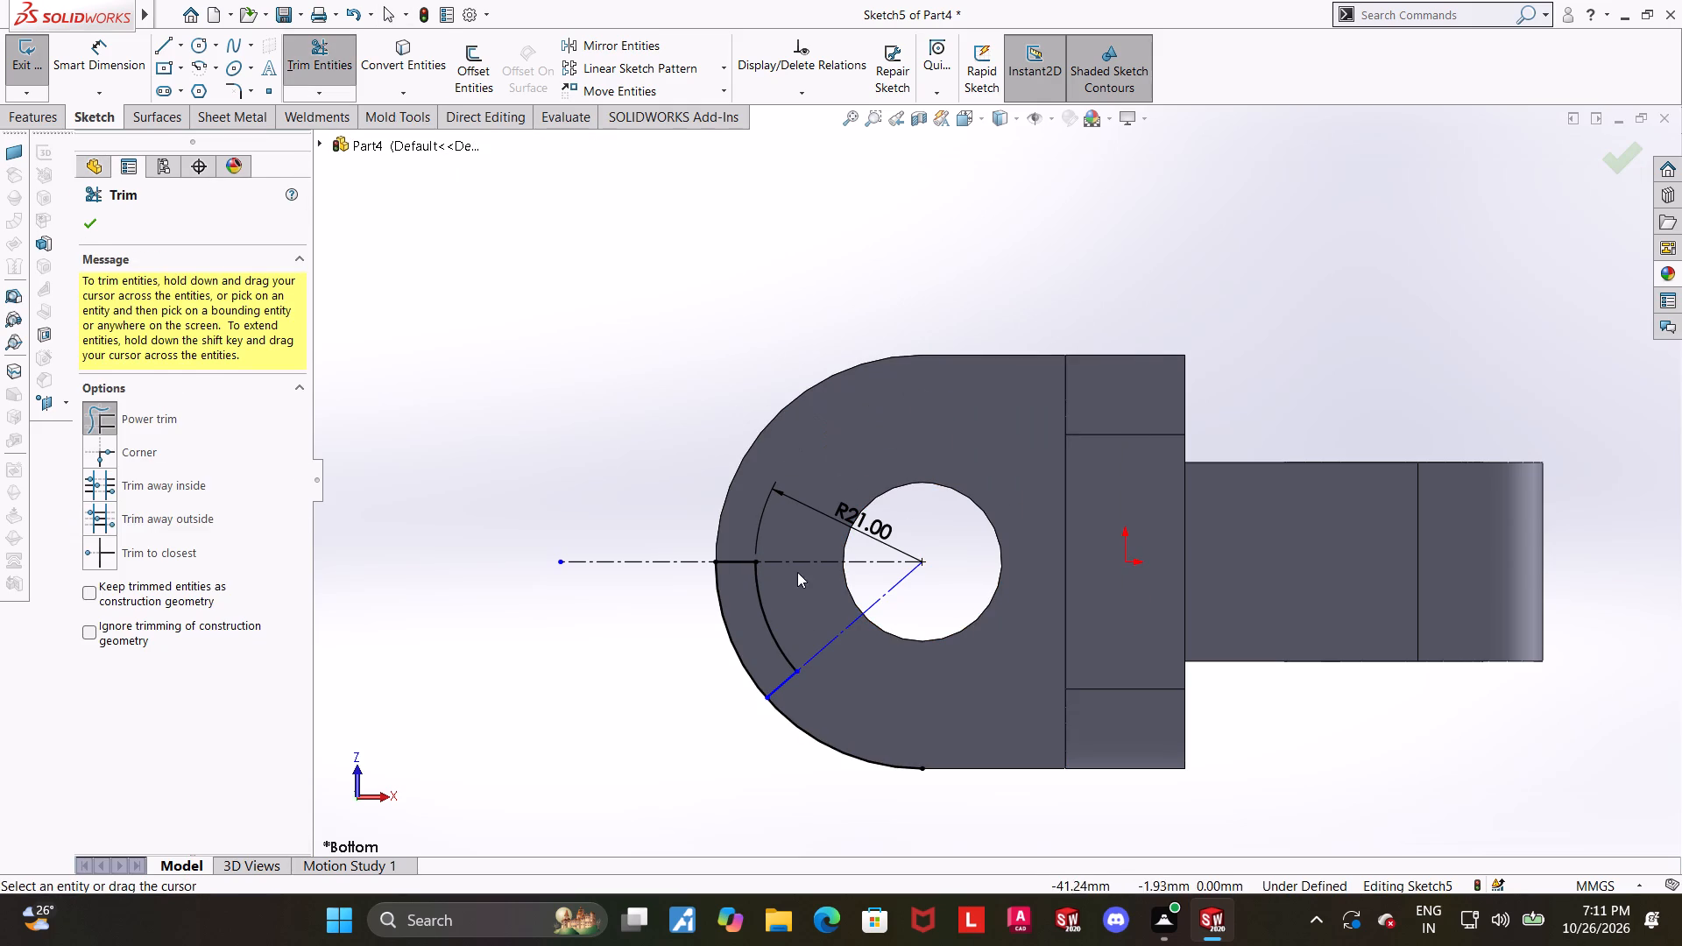
key(Escape)
scroll(845, 569, down, 2)
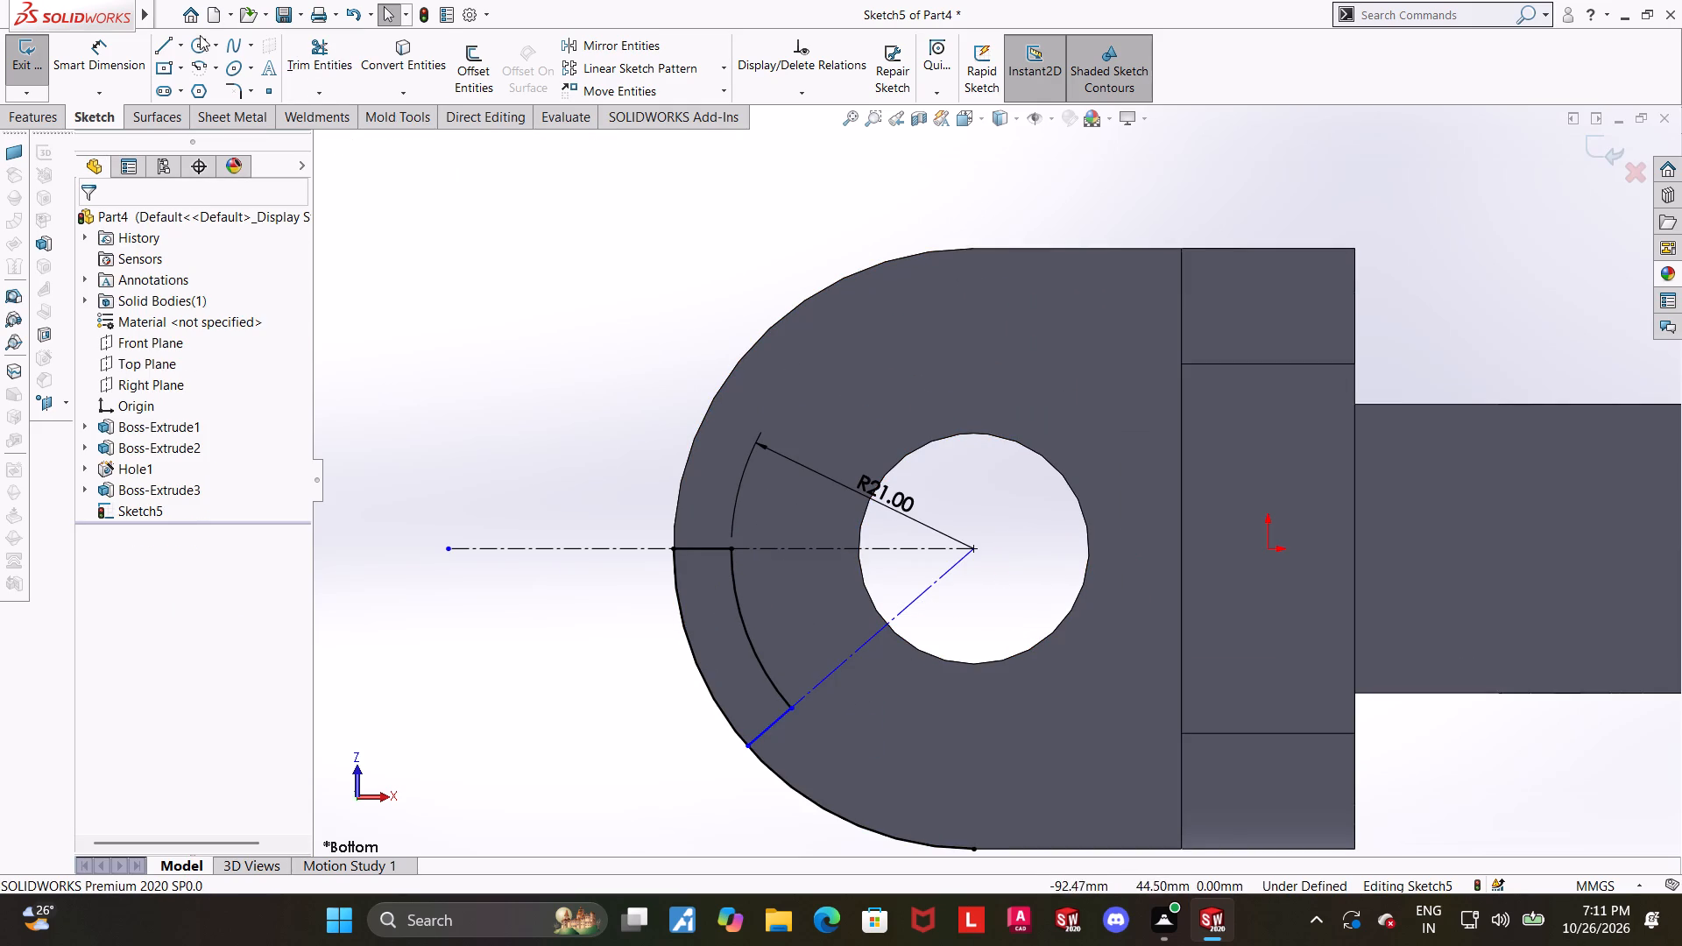
Sketch a centerpoint arc about the hole centre, continuing the R21 arc from its centerline endpoint to a point above the centerline.
click(214, 68)
click(206, 68)
click(973, 547)
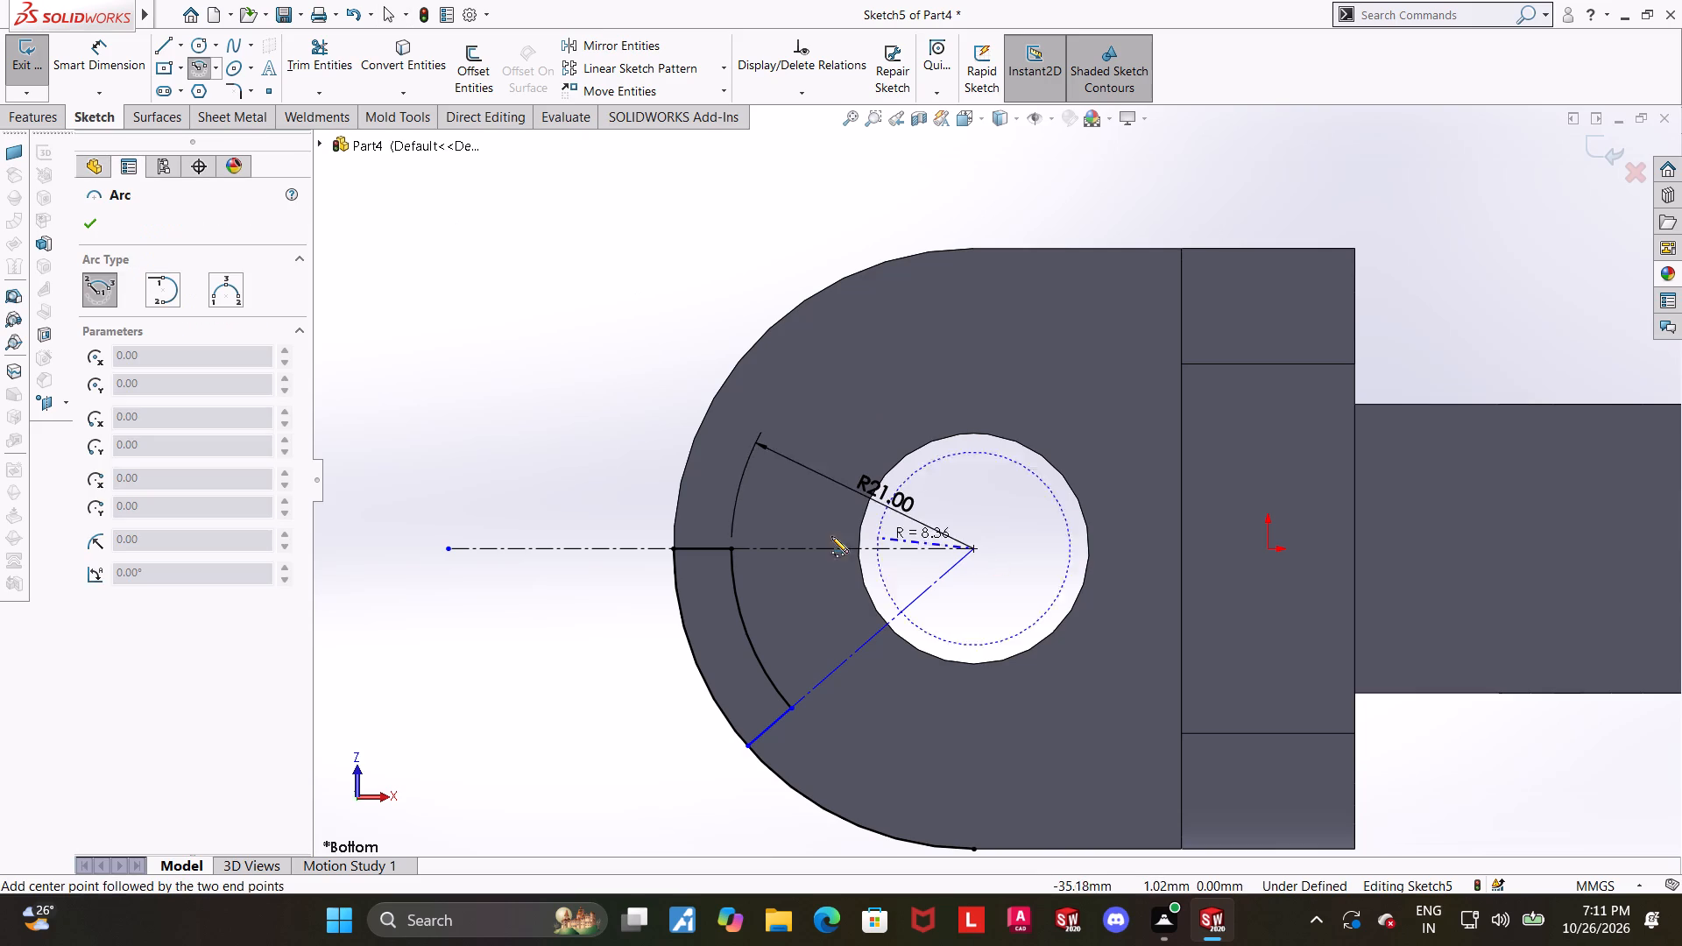
click(733, 548)
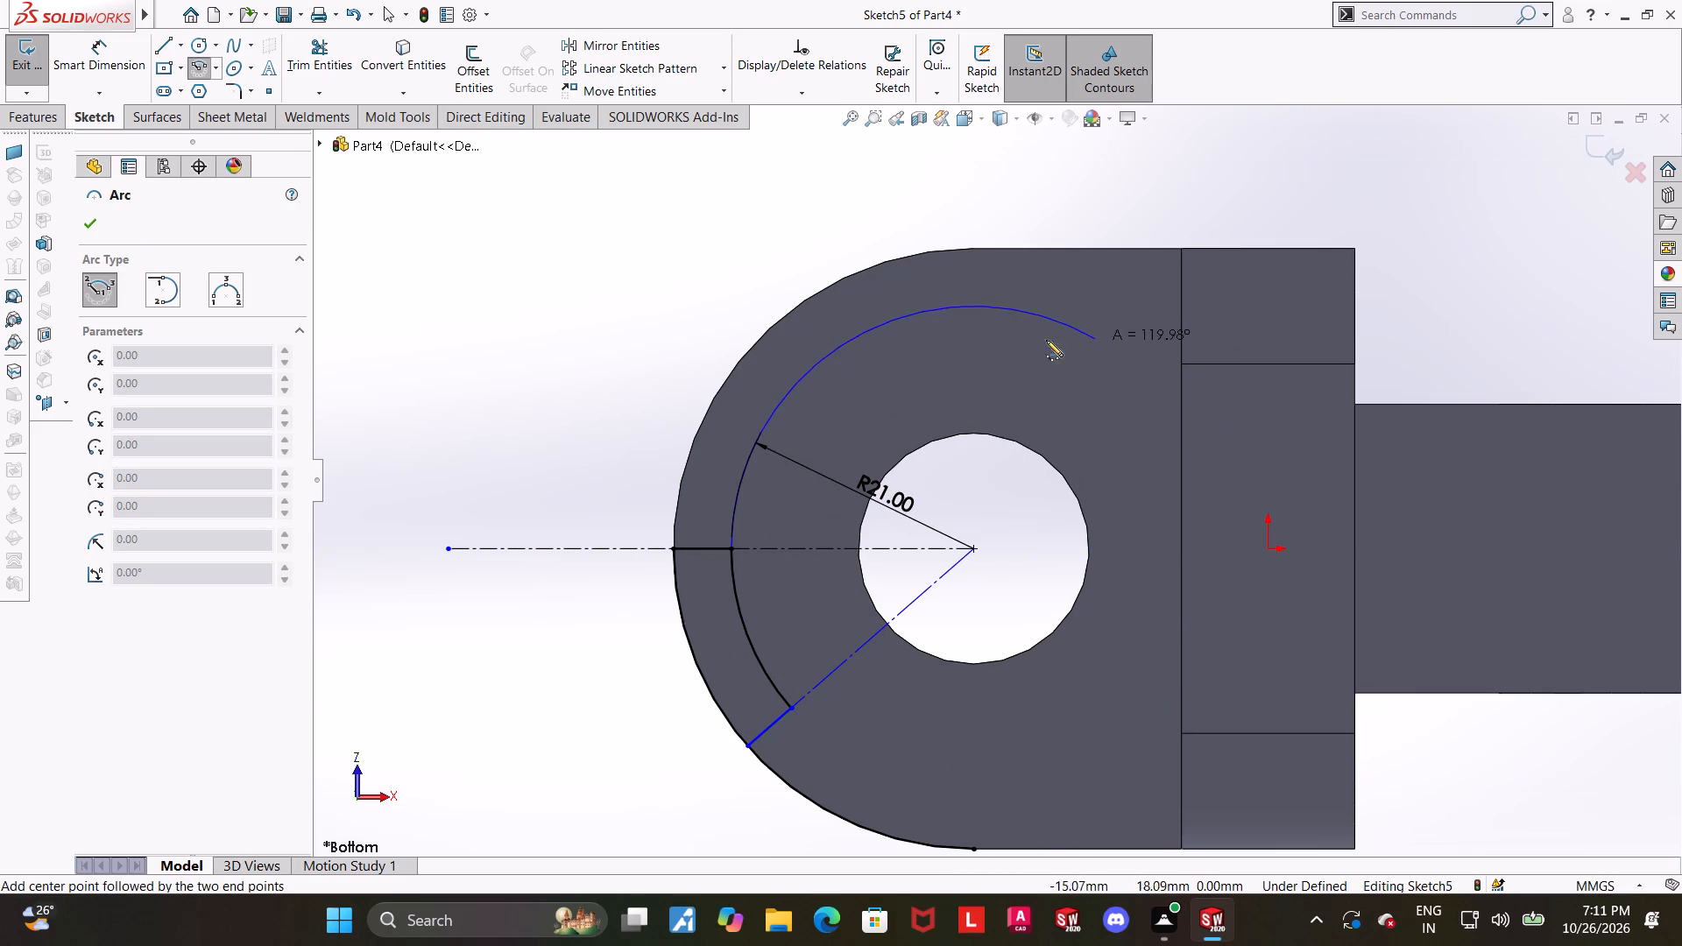
click(844, 363)
key(Escape)
key(Escape)
key(Escape)
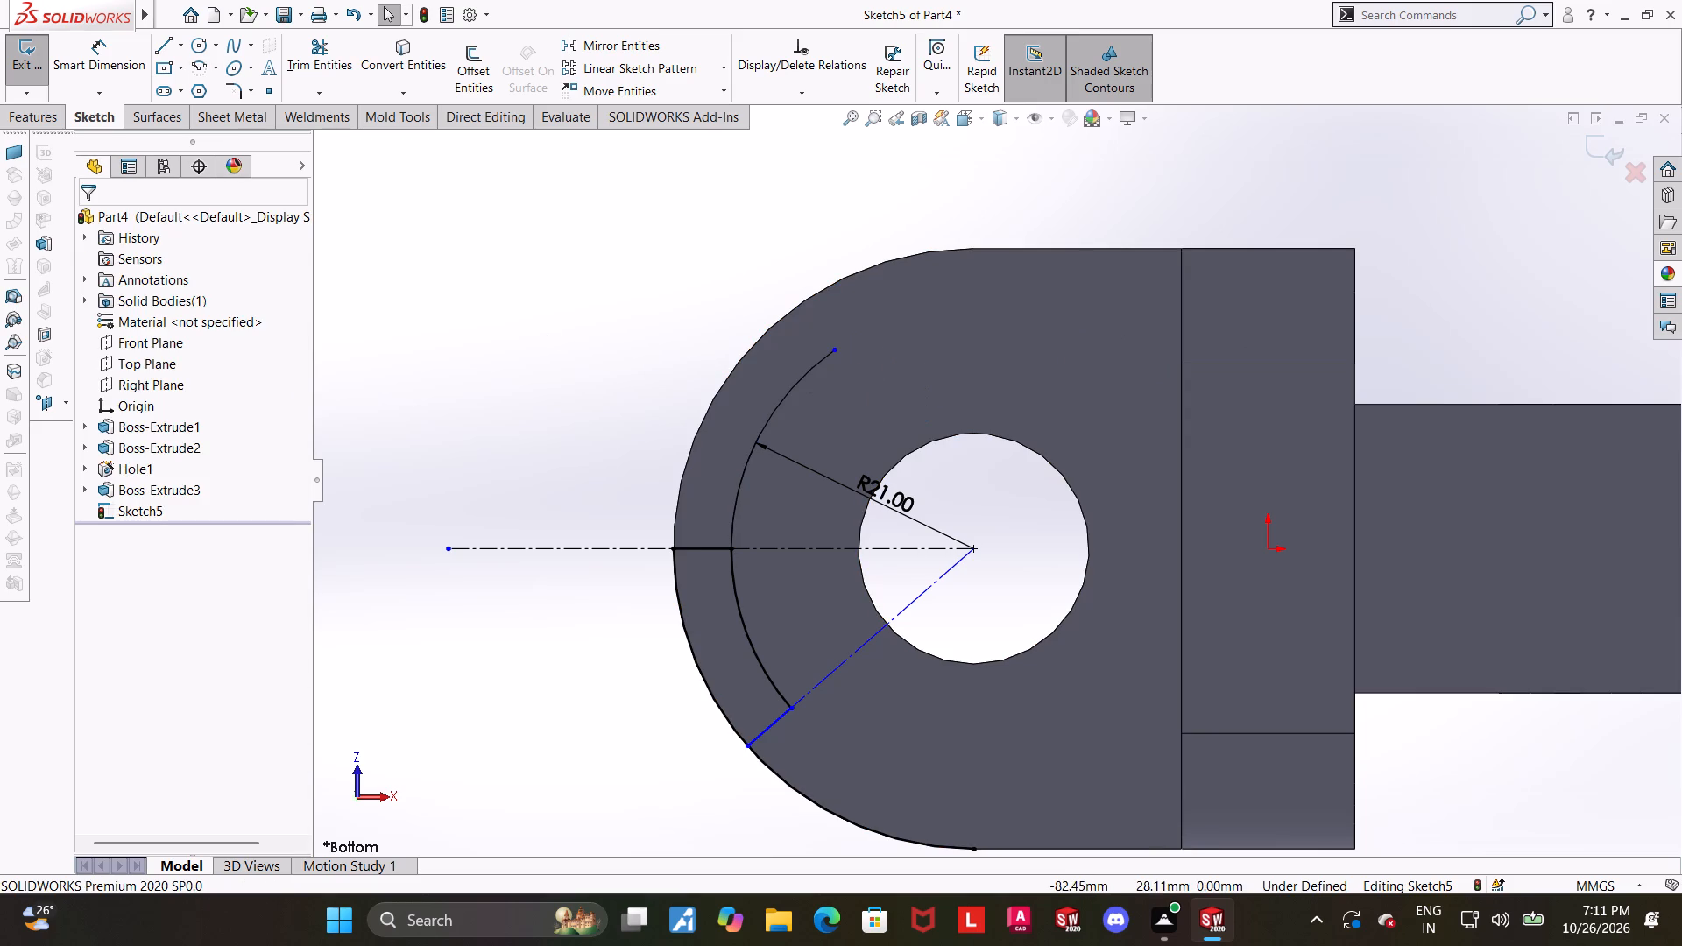
Sketch a short line from the new arc's upper endpoint outward to the lug's rounded edge.
click(166, 51)
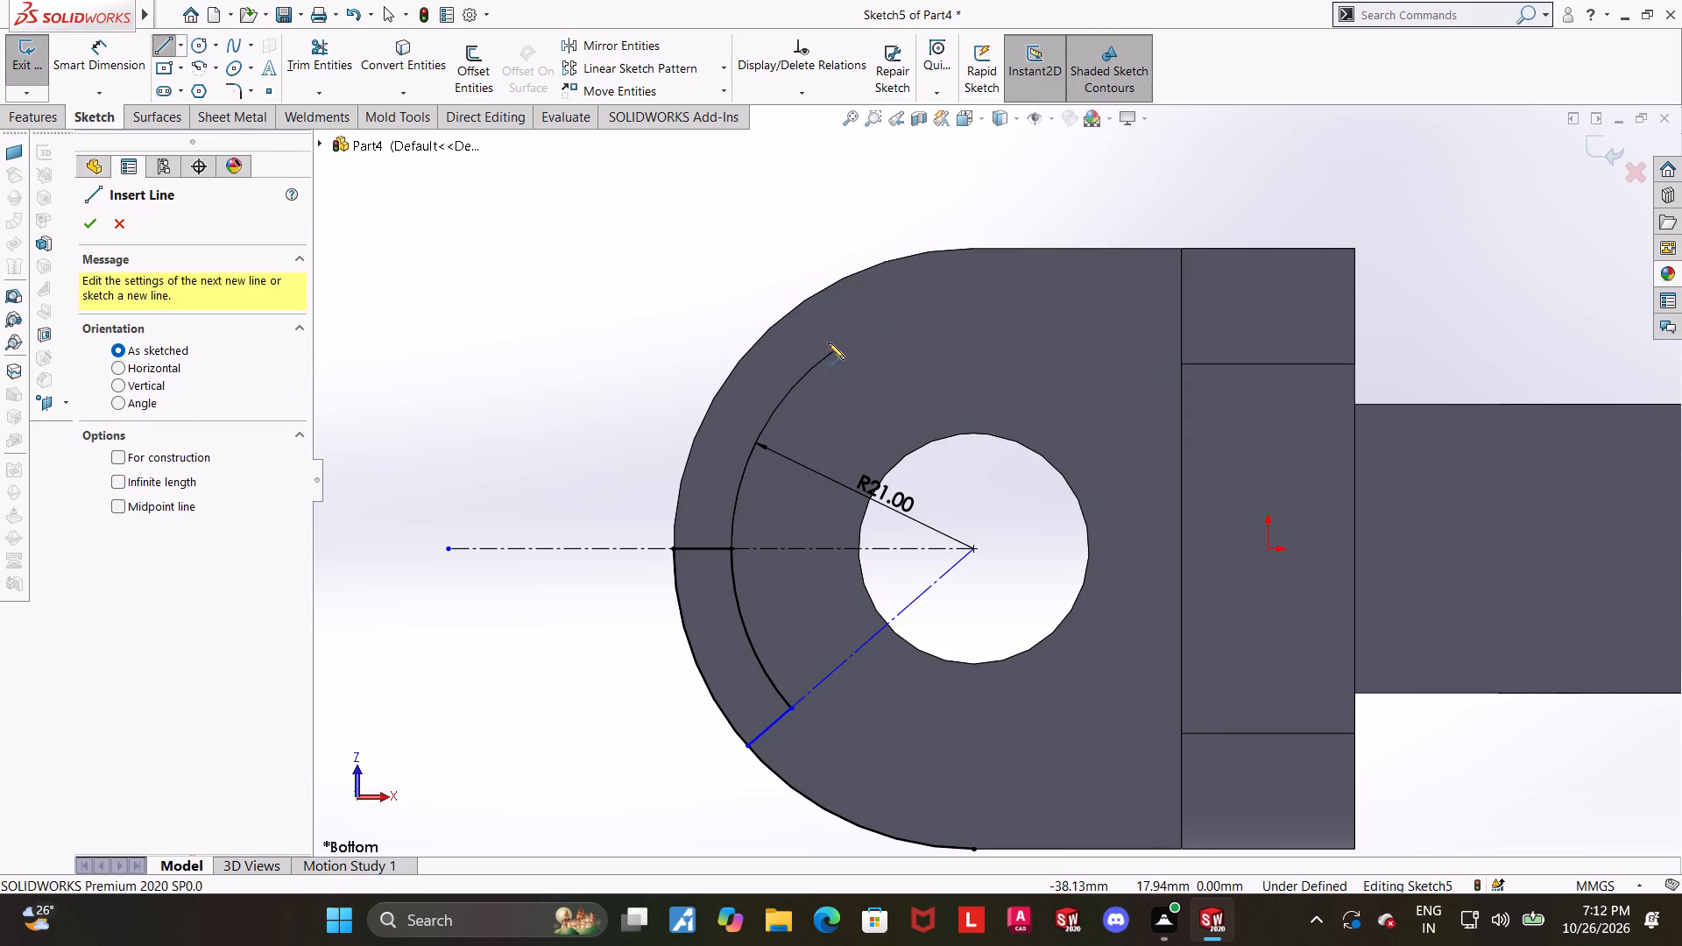
click(837, 350)
click(802, 301)
key(Escape)
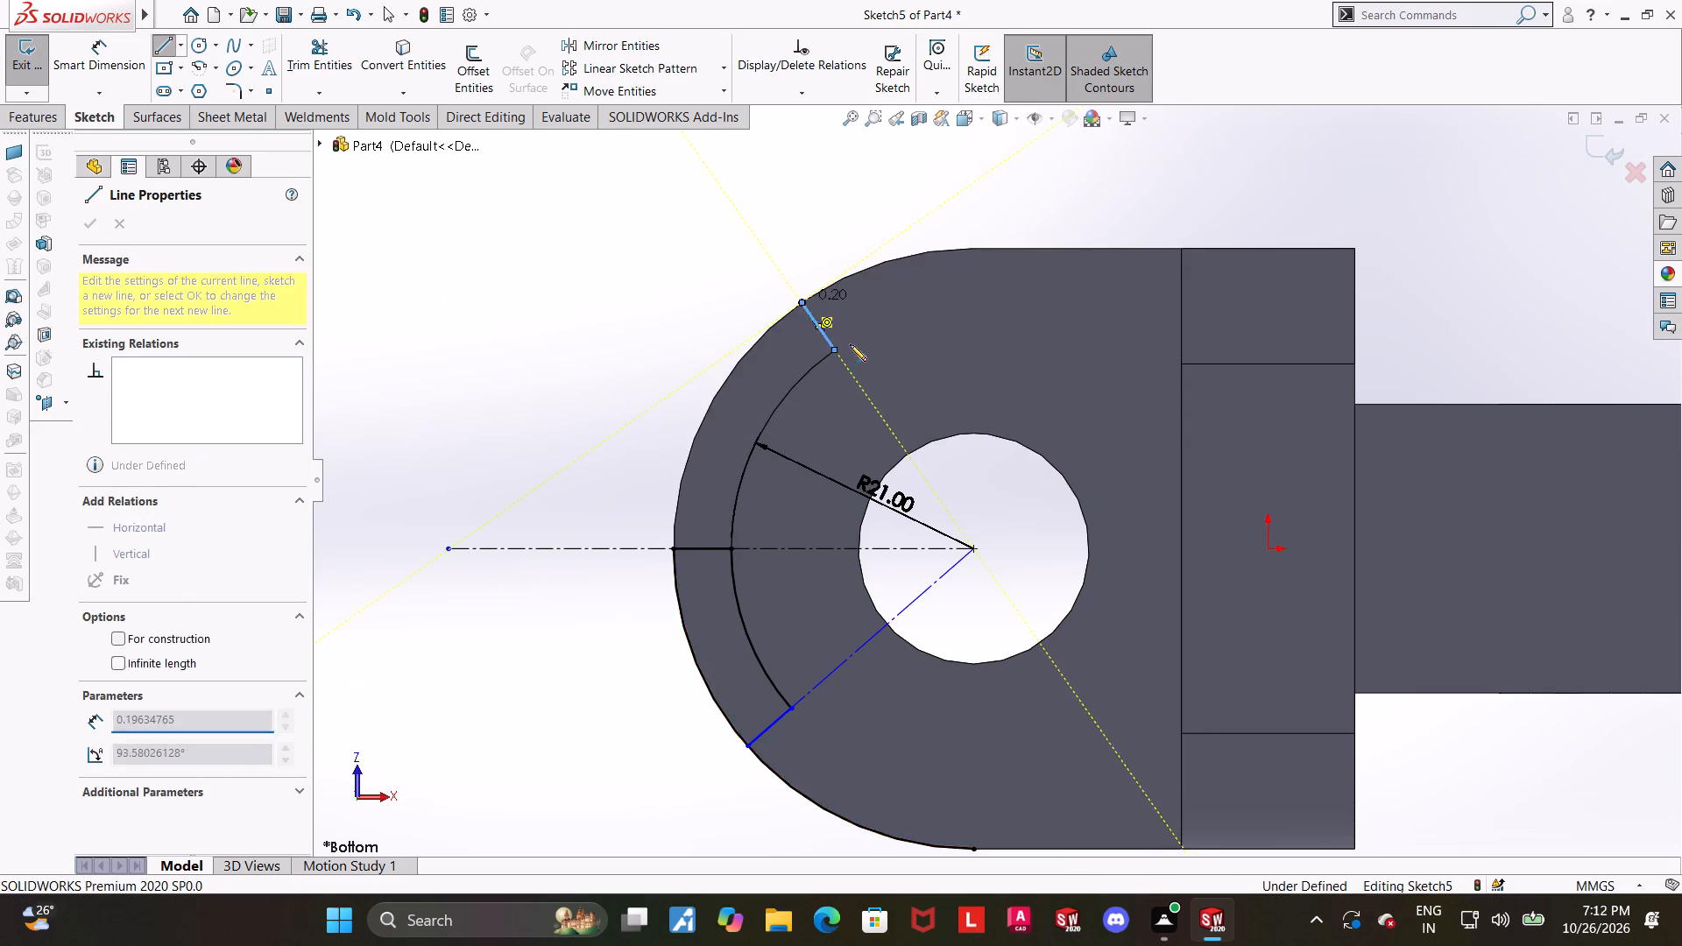
key(Escape)
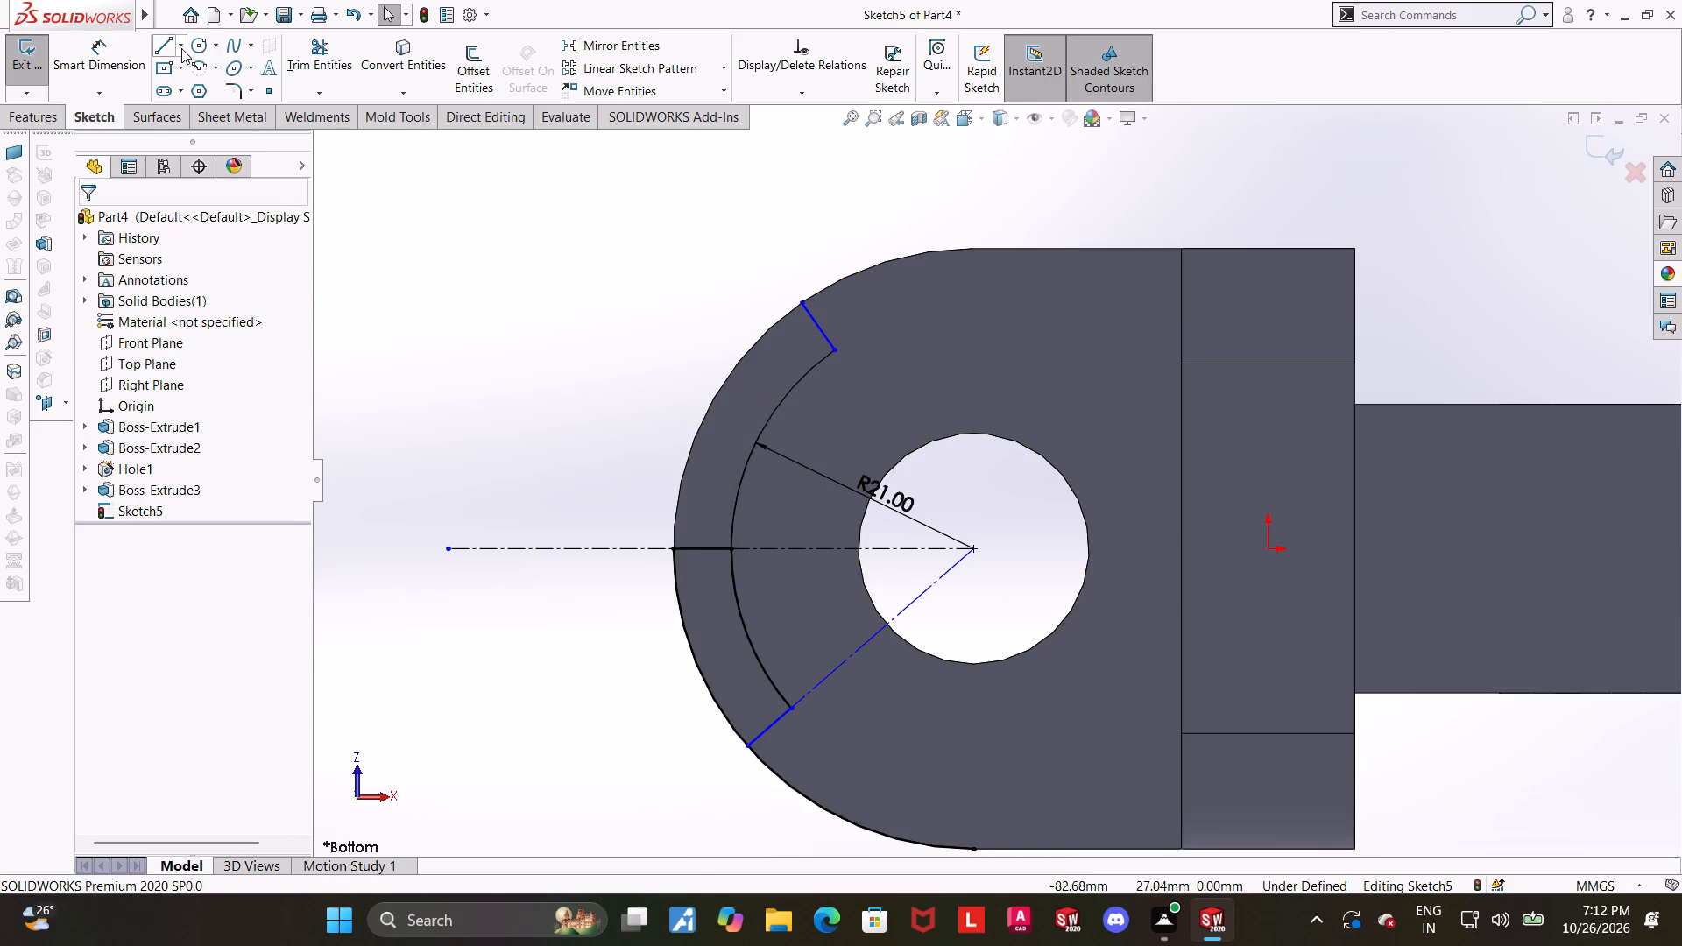
Sketch a construction line from the arc's upper endpoint to the hole centre.
click(181, 48)
click(186, 87)
click(837, 350)
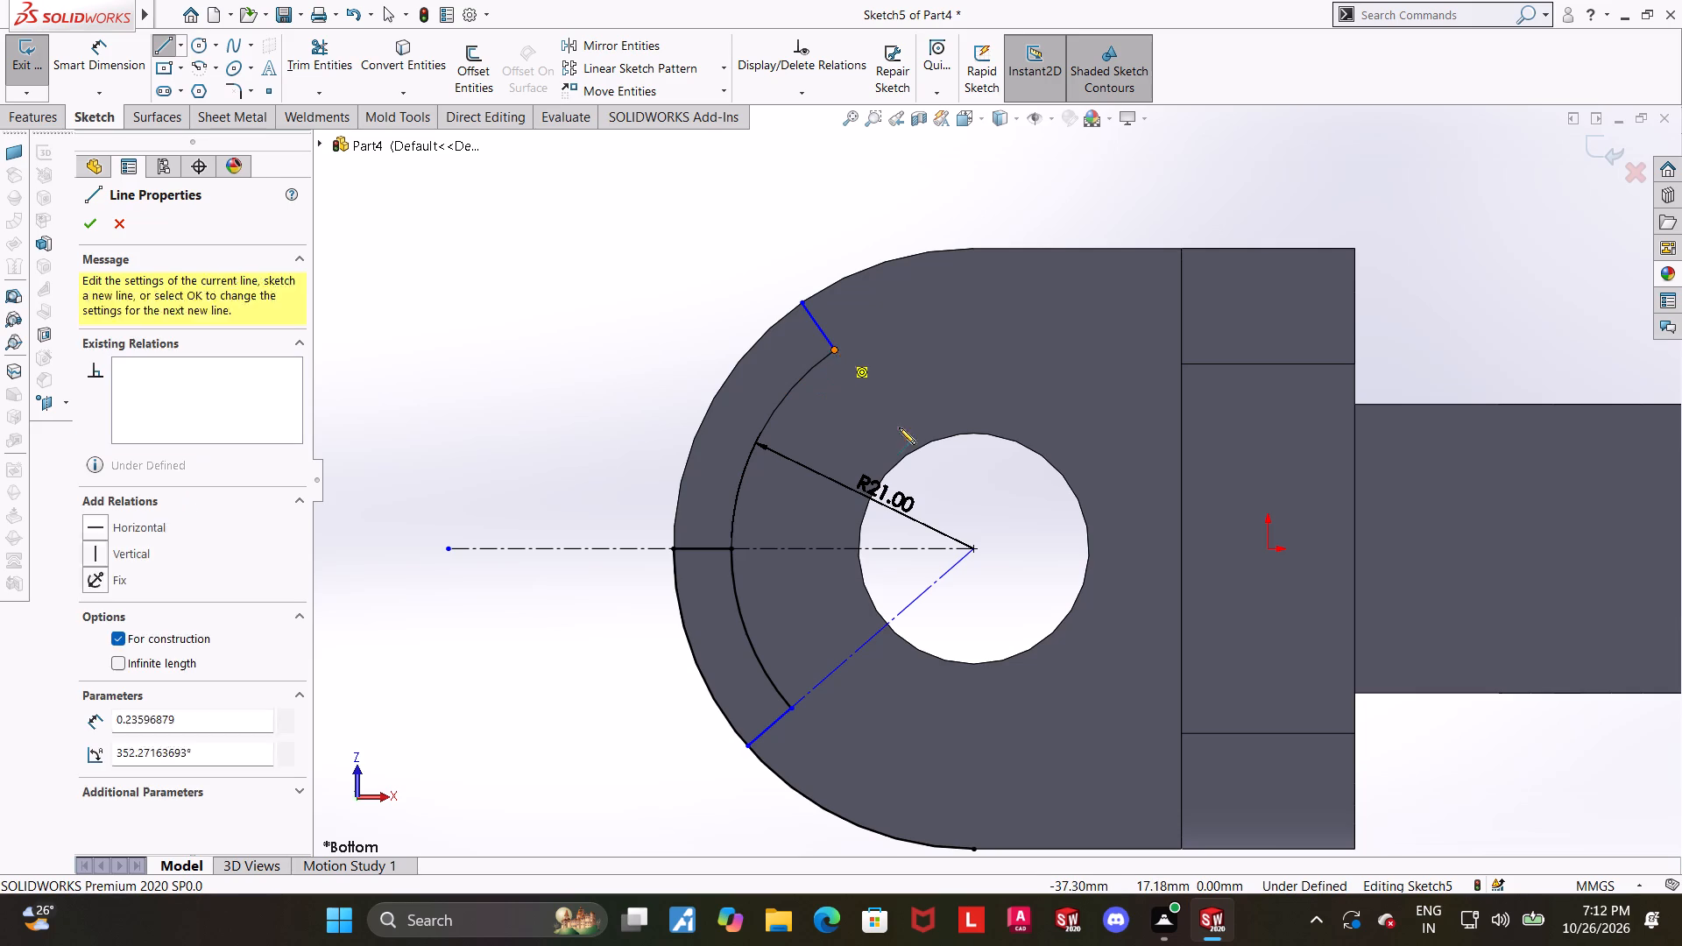
click(972, 554)
key(Escape)
key(Escape)
key(Escape)
Make the upper short line and its construction line to the hole centre collinear.
click(819, 328)
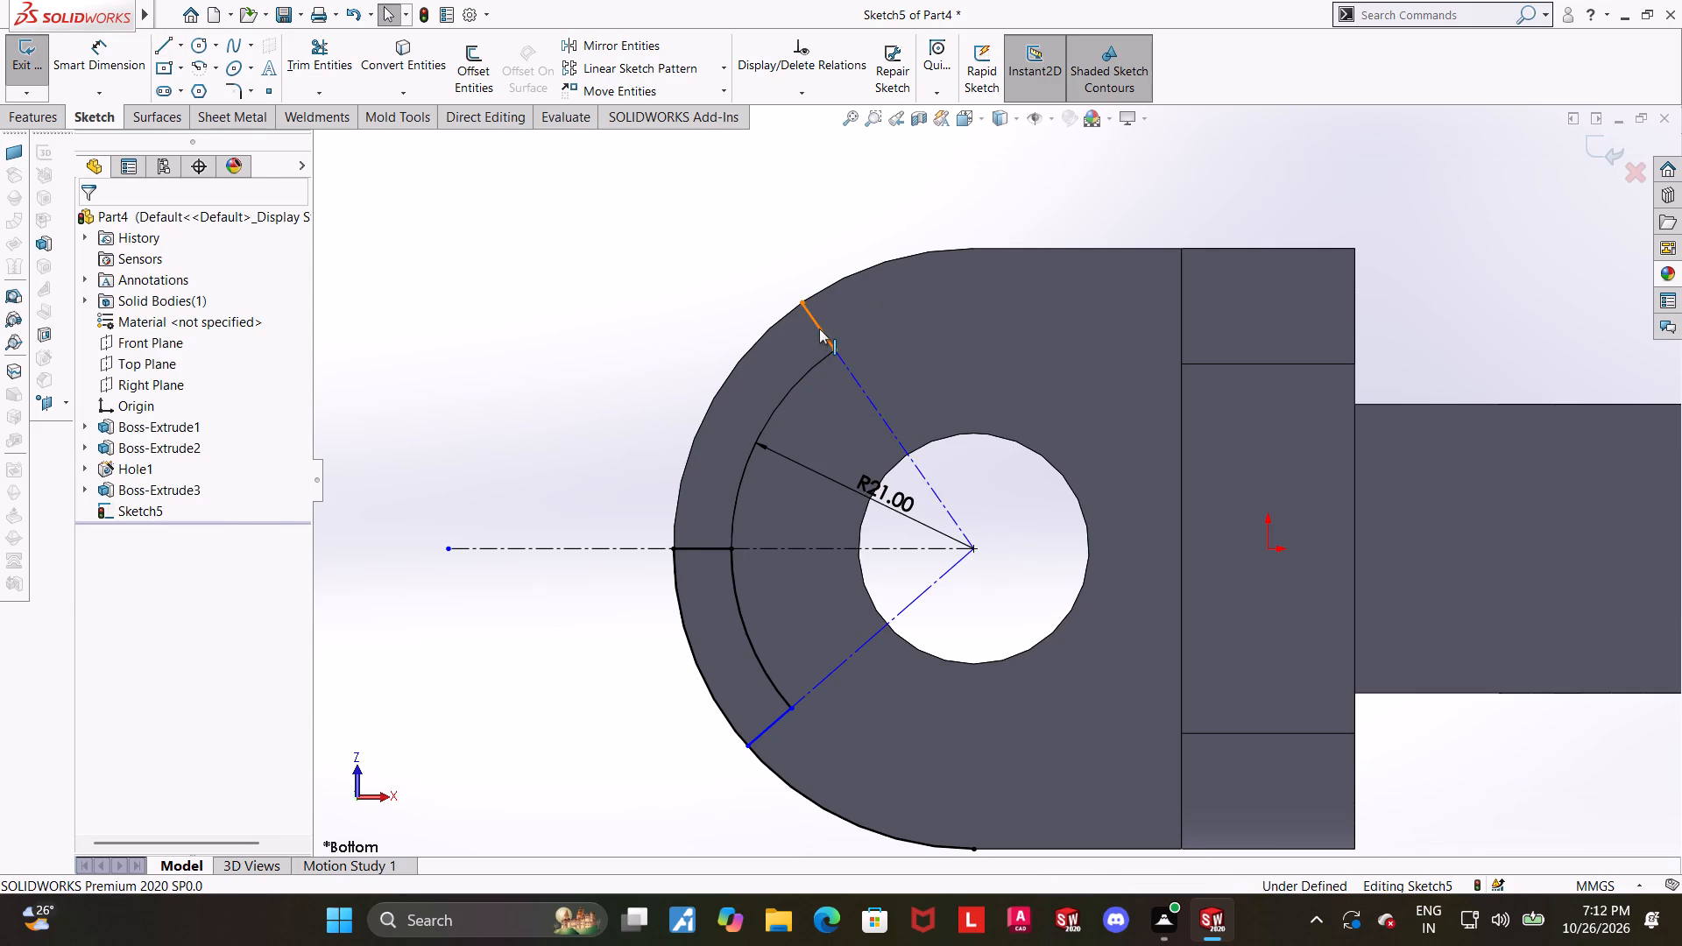
ctrl+click(858, 385)
click(98, 578)
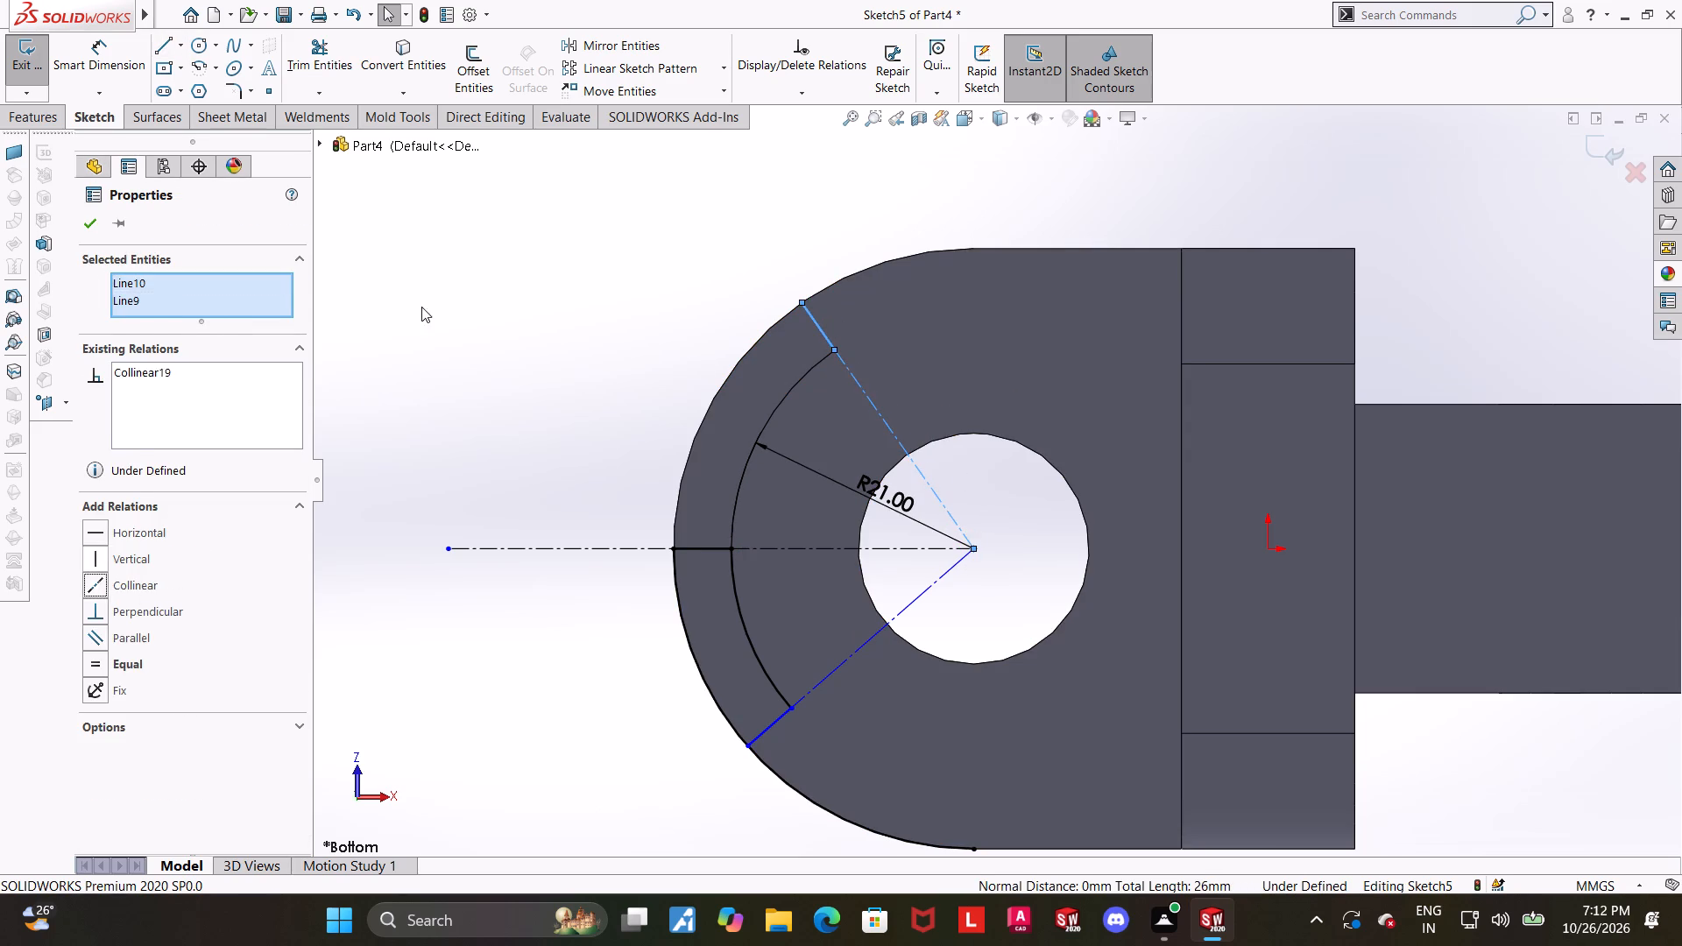
click(421, 307)
Dimension the angle between the upper and lower short radial lines as 75°.
click(768, 722)
click(676, 748)
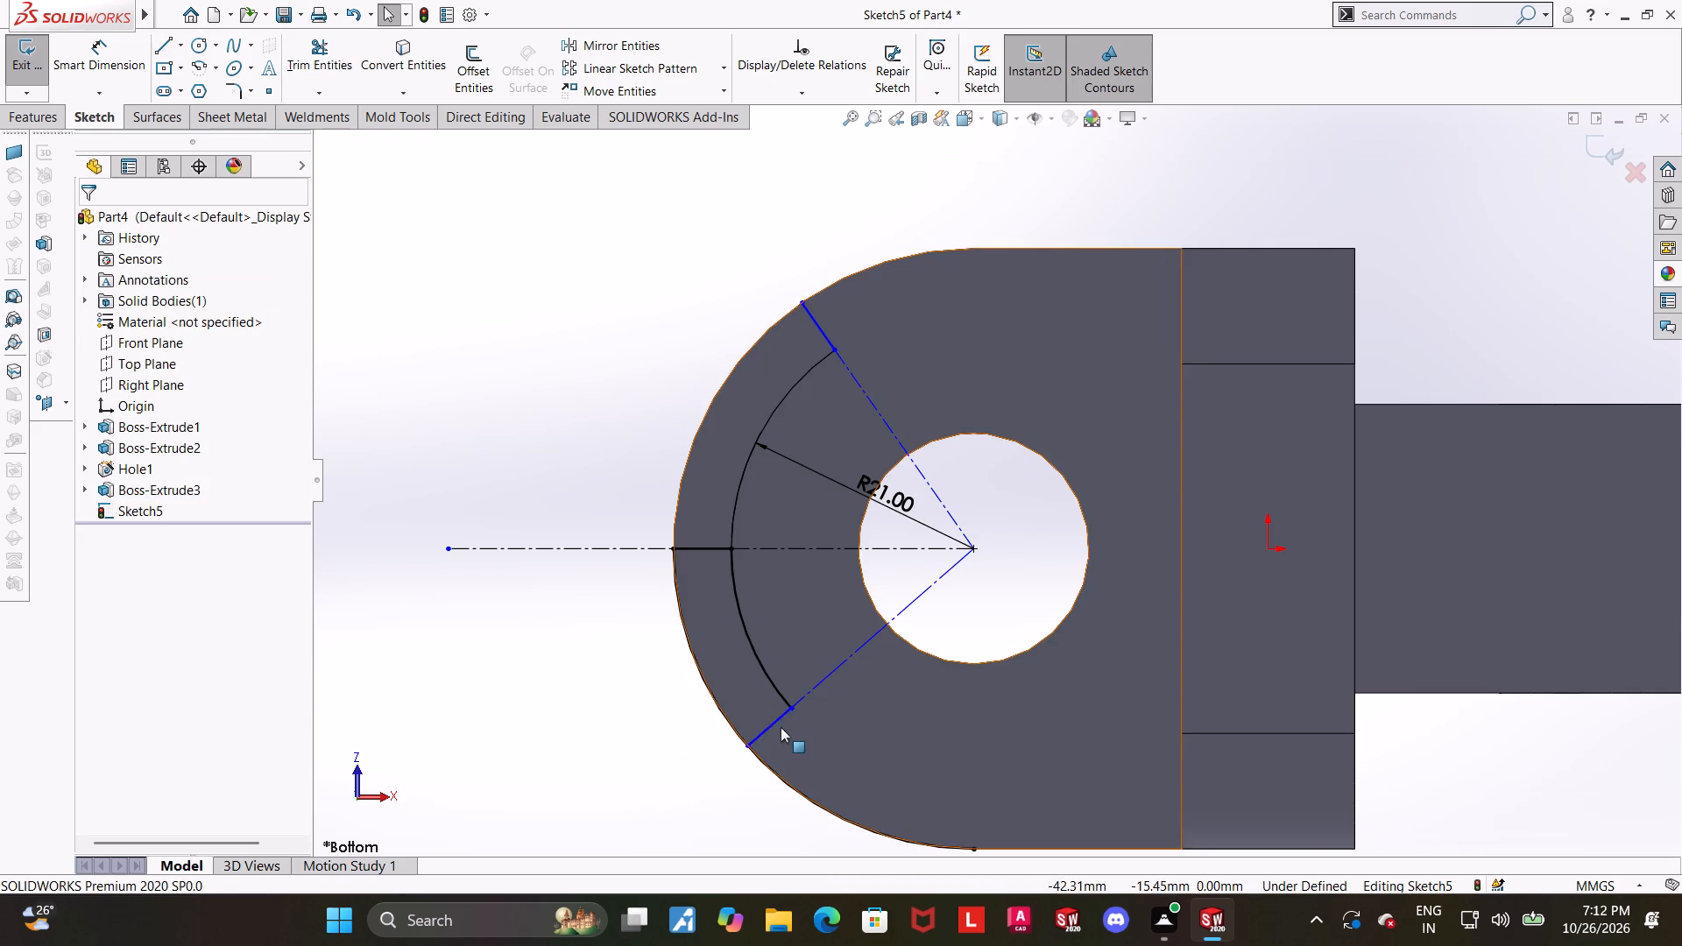
click(778, 722)
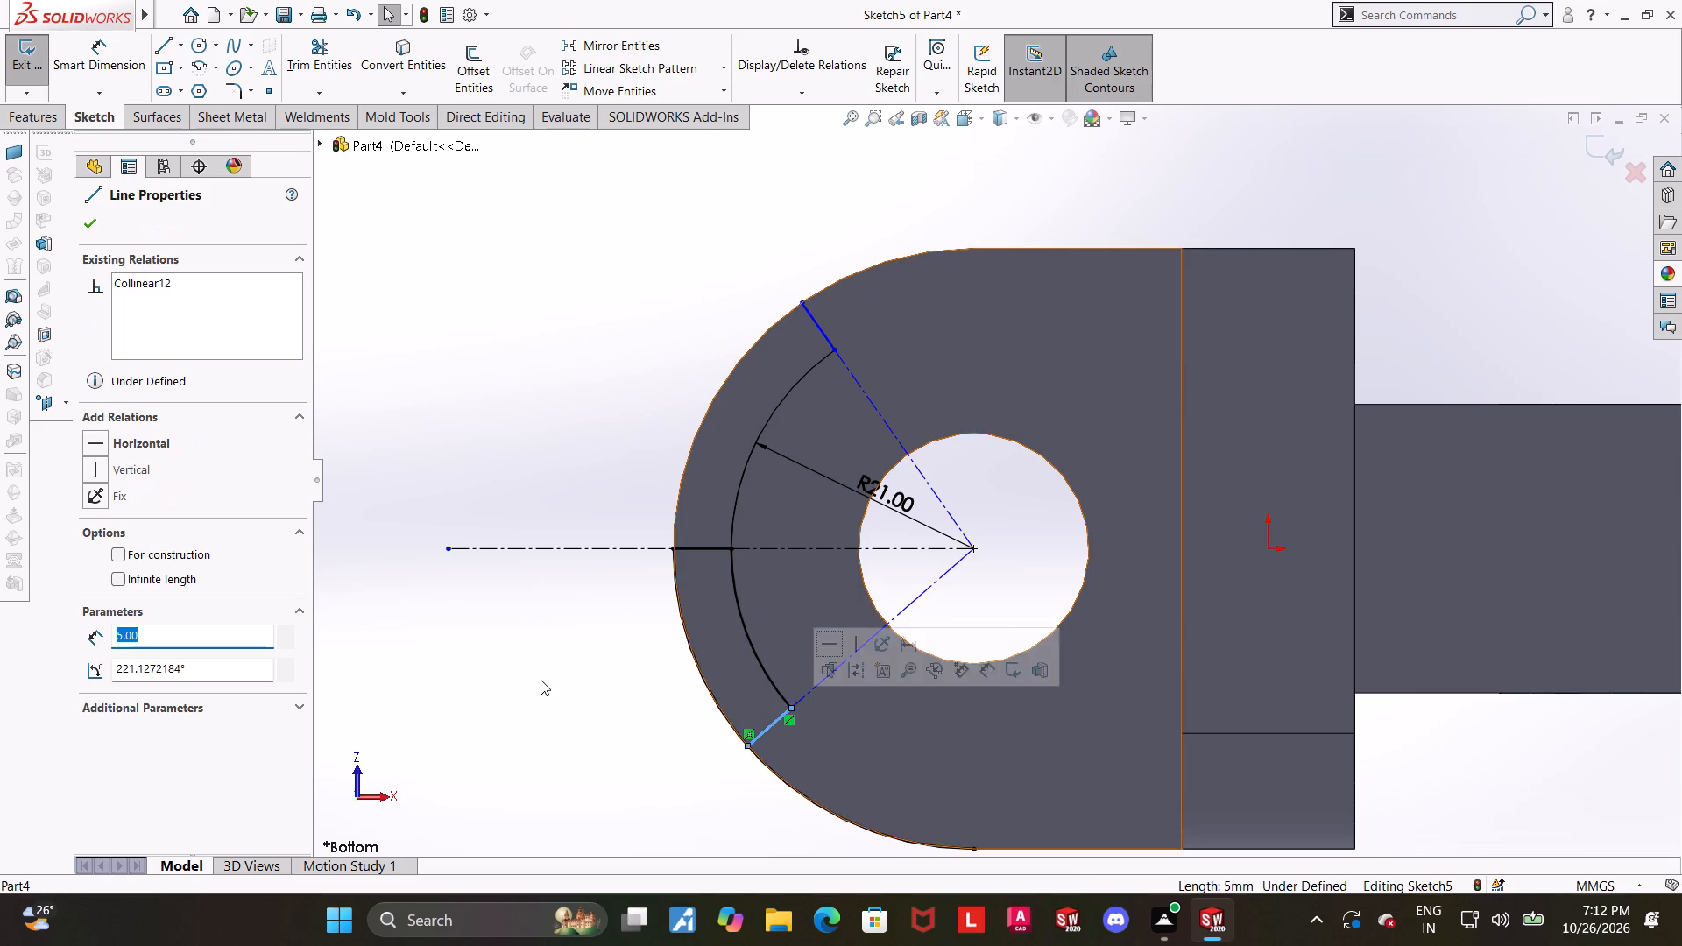
click(541, 680)
click(108, 68)
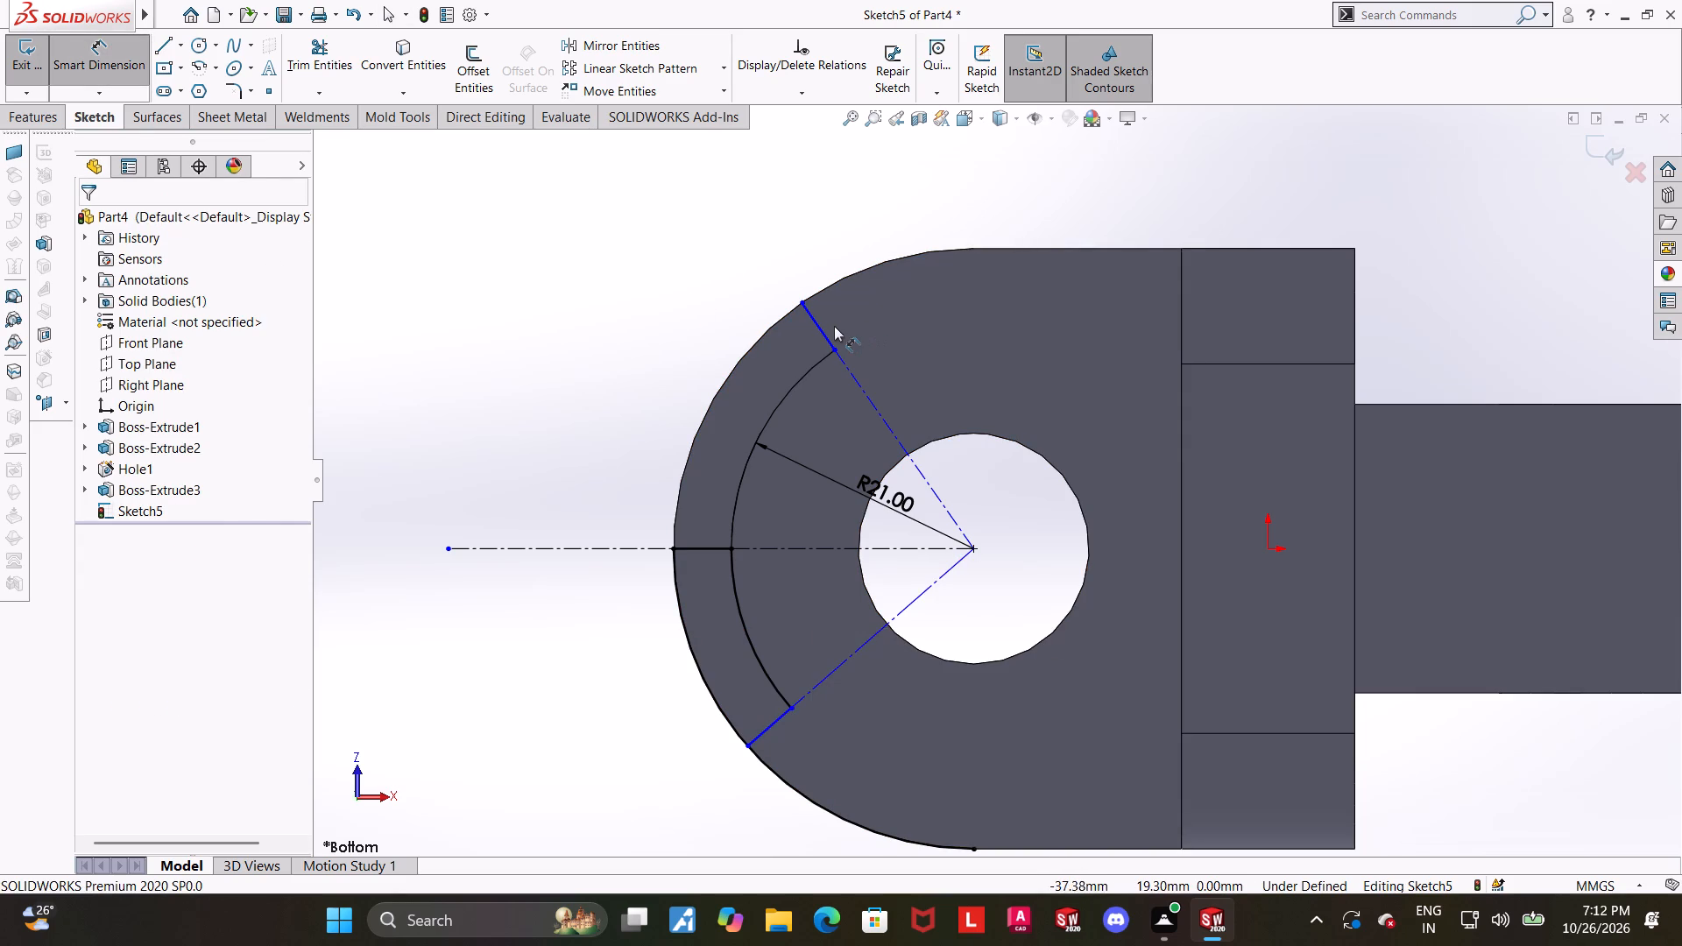
click(817, 326)
click(767, 729)
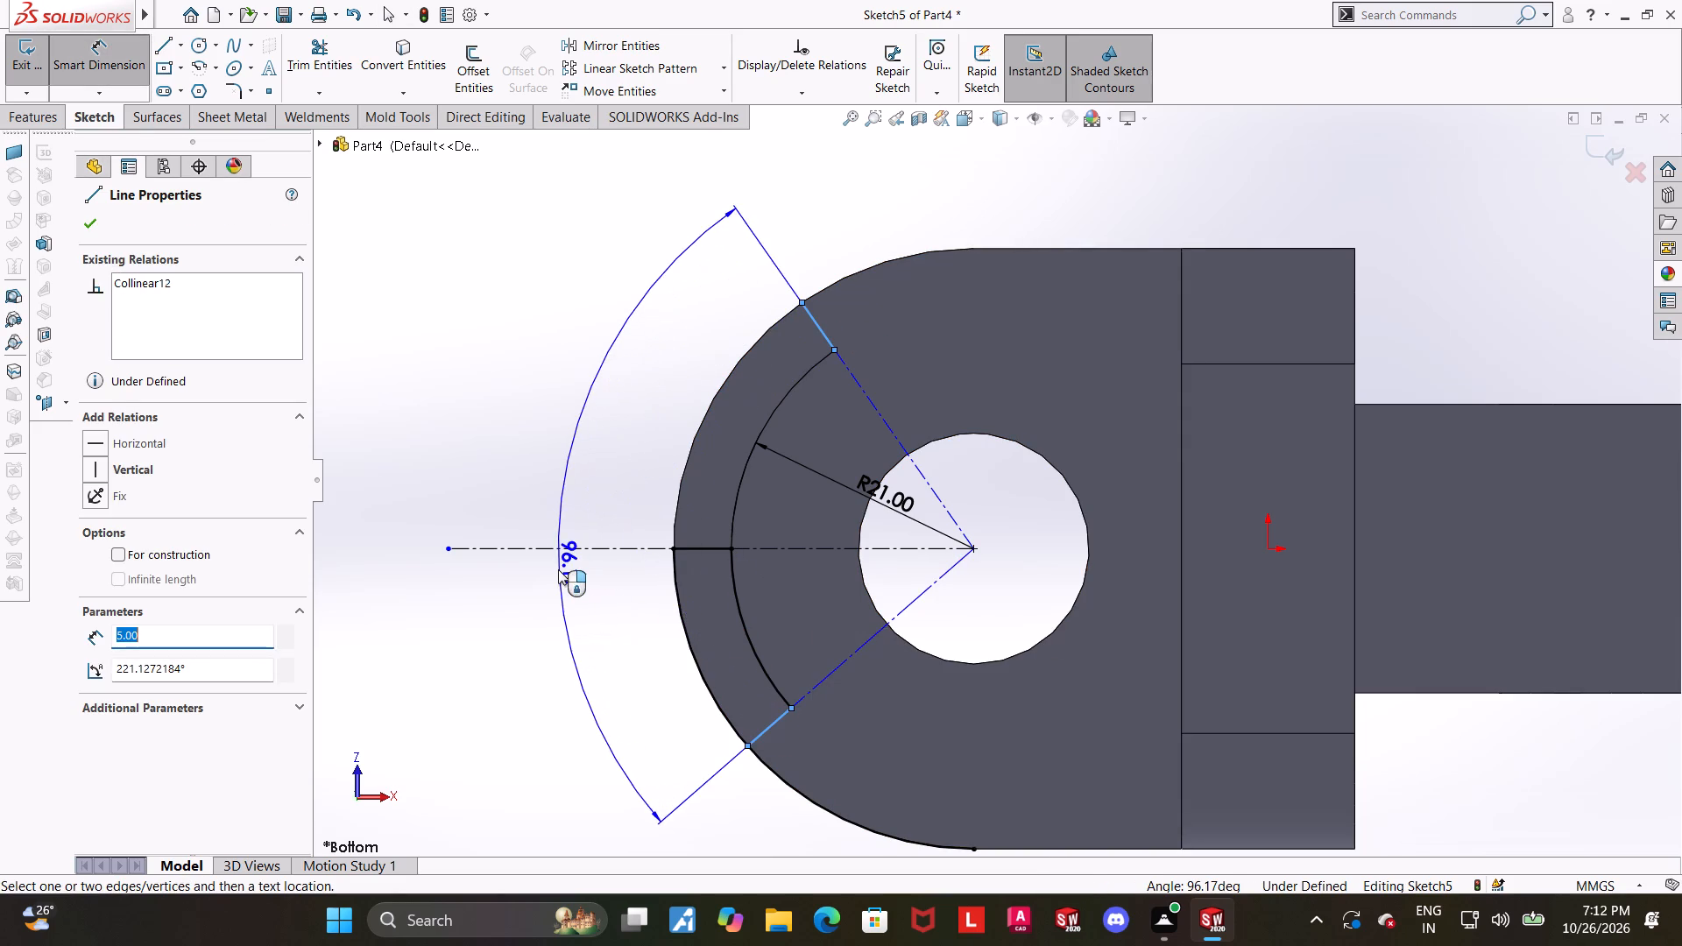
click(558, 569)
text(75)
key(Return)
key(Escape)
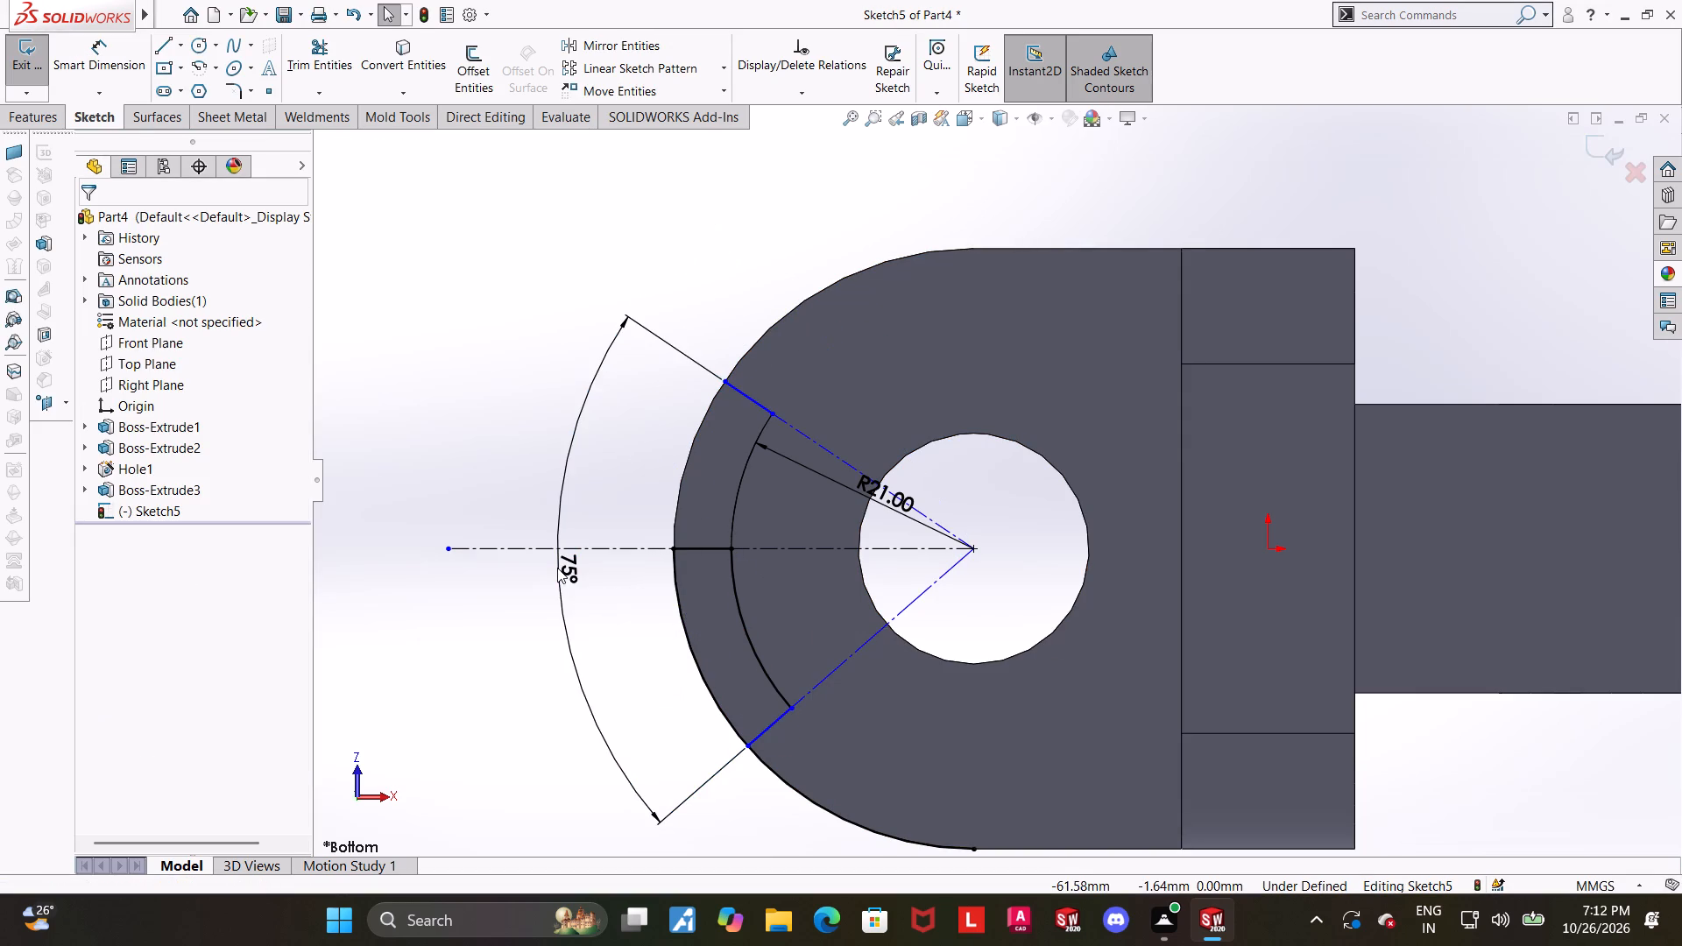
click(513, 738)
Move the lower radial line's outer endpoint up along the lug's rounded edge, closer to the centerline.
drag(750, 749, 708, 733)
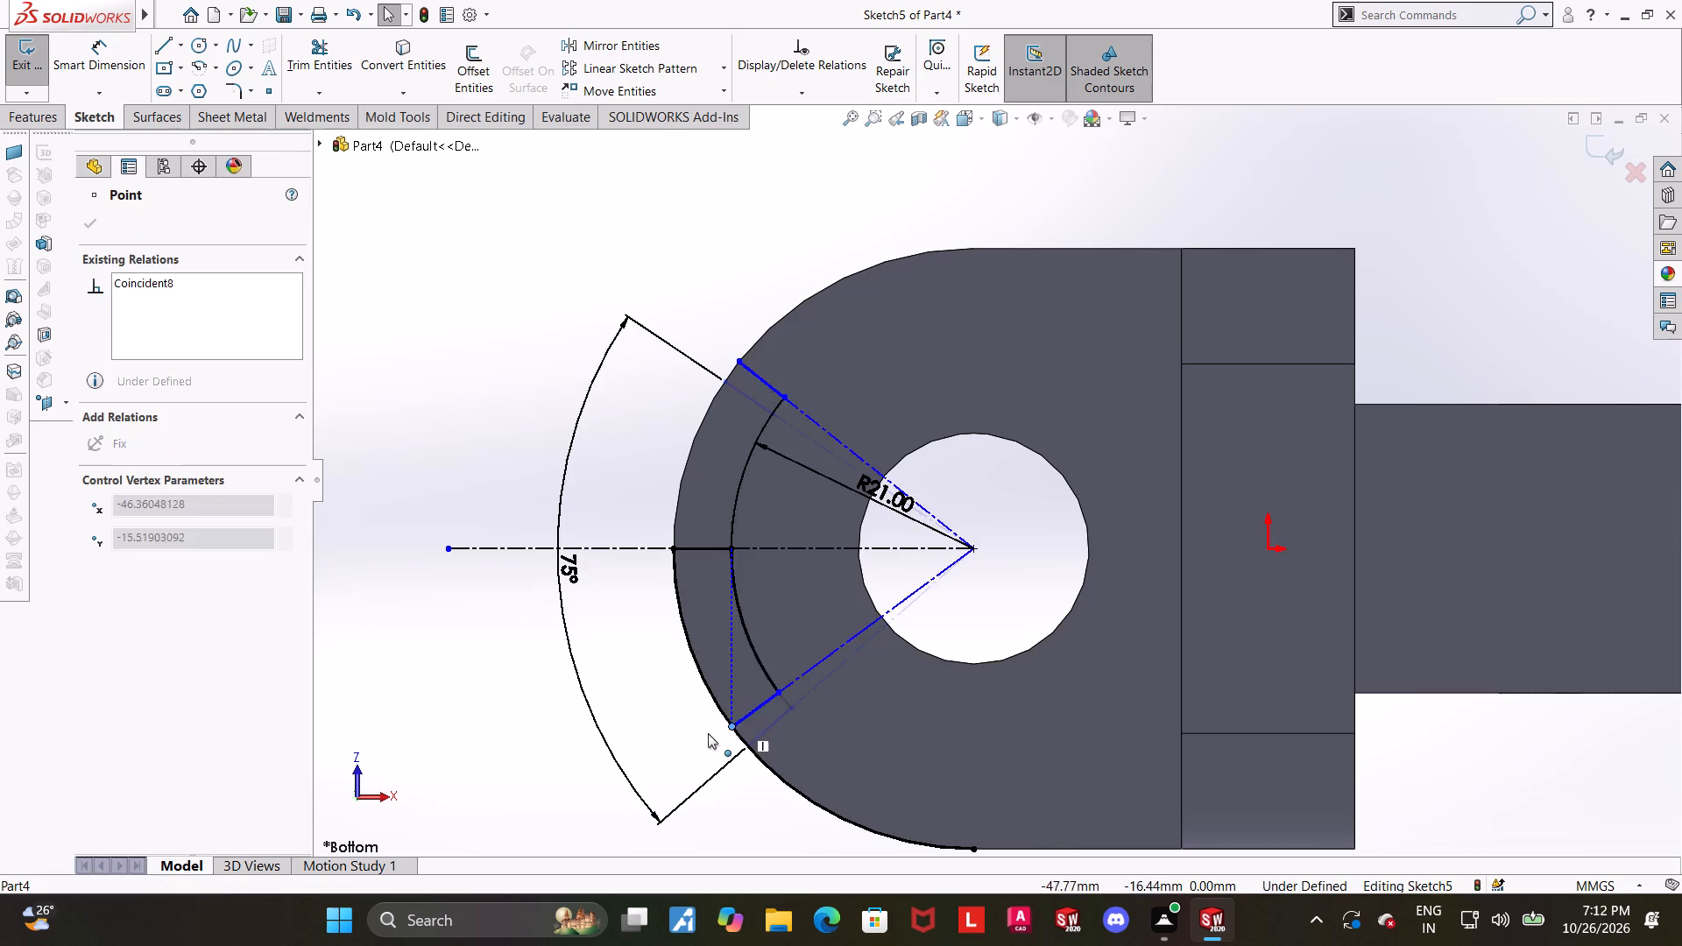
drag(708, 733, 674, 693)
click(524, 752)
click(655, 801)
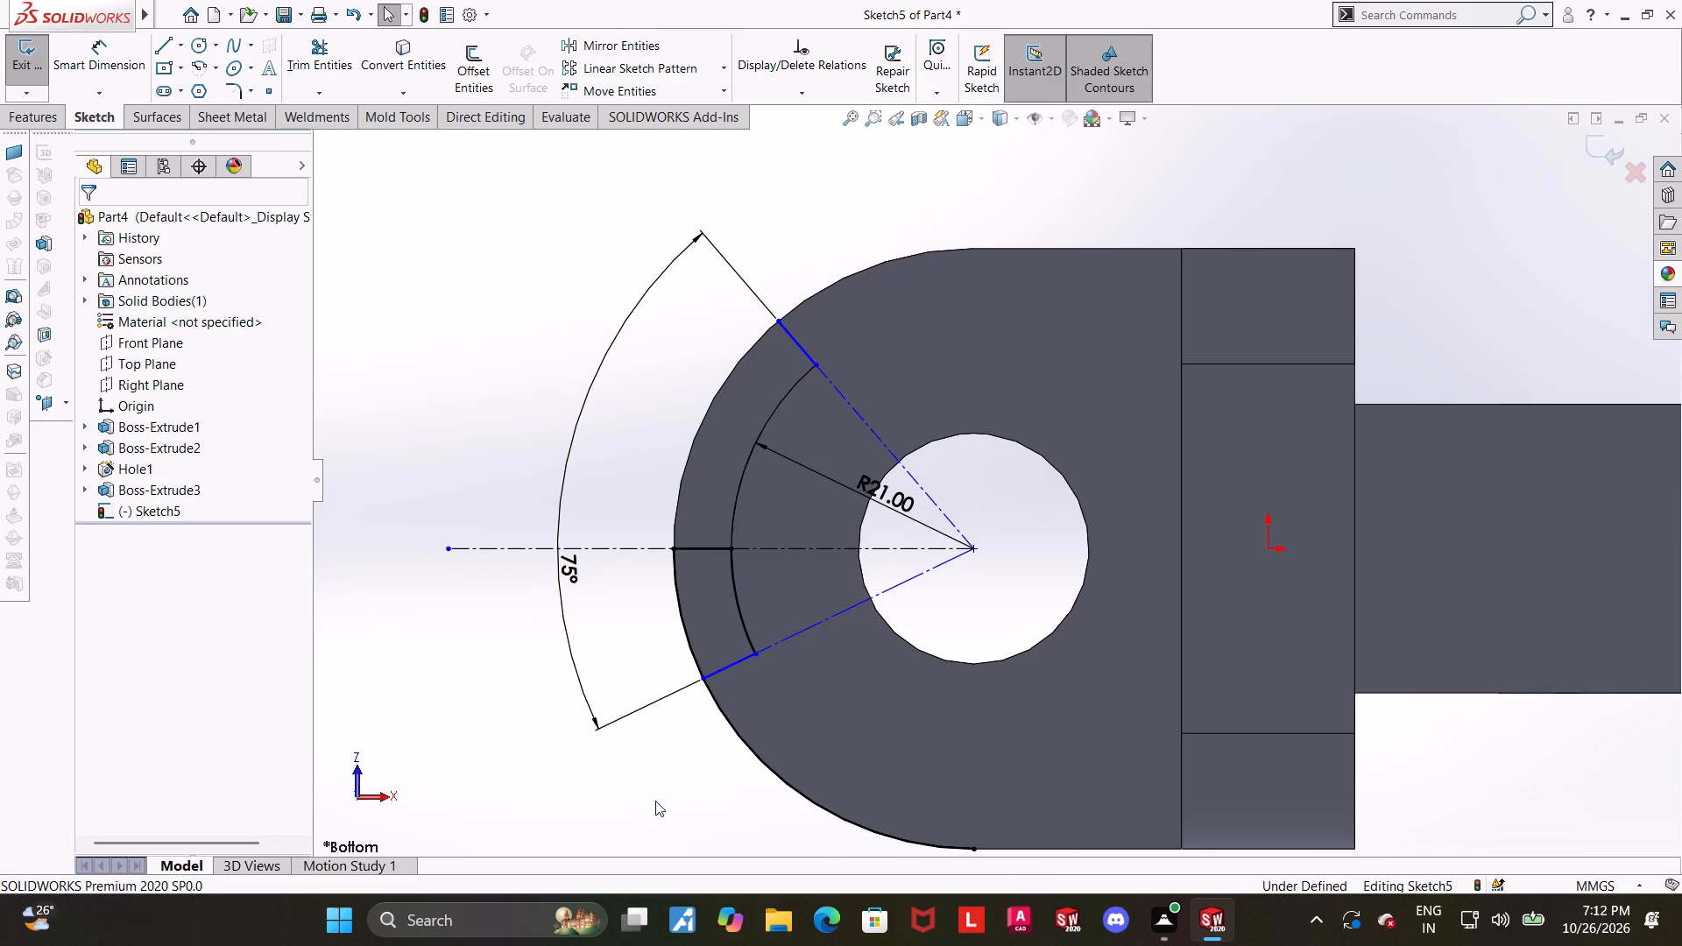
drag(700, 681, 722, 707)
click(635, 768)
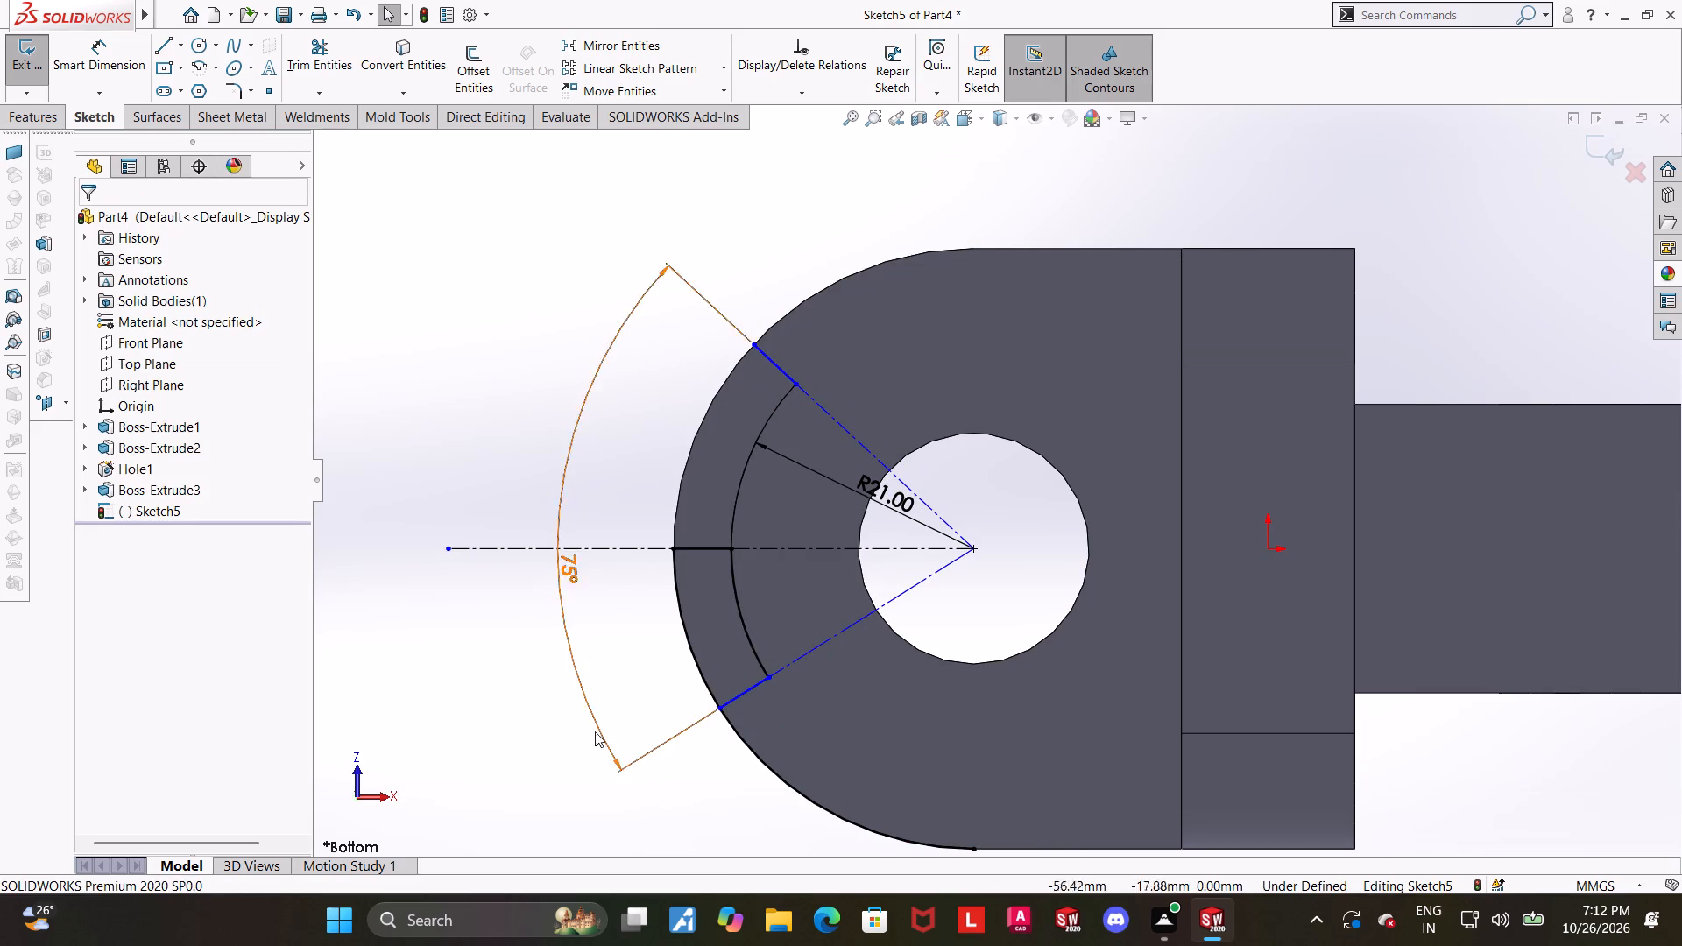
Sketch a short line from the lug's rounded edge to the R21 arc, between the centerline and the lower radial line.
click(159, 49)
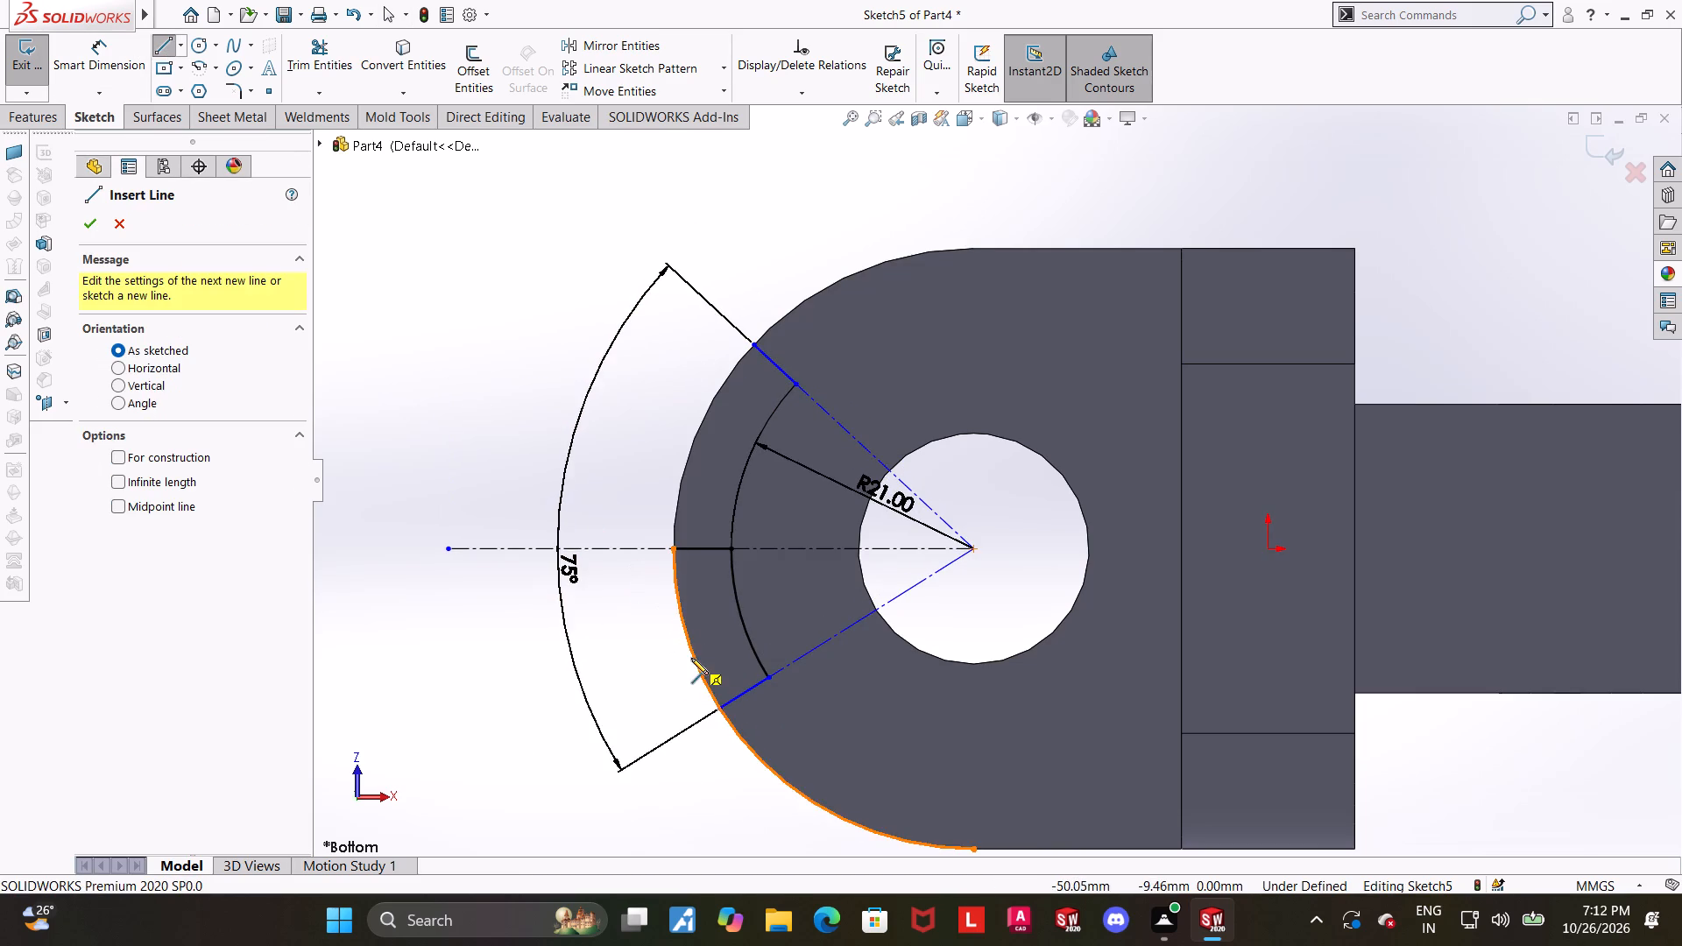
click(692, 658)
click(745, 633)
key(Escape)
key(Escape)
key(Escape)
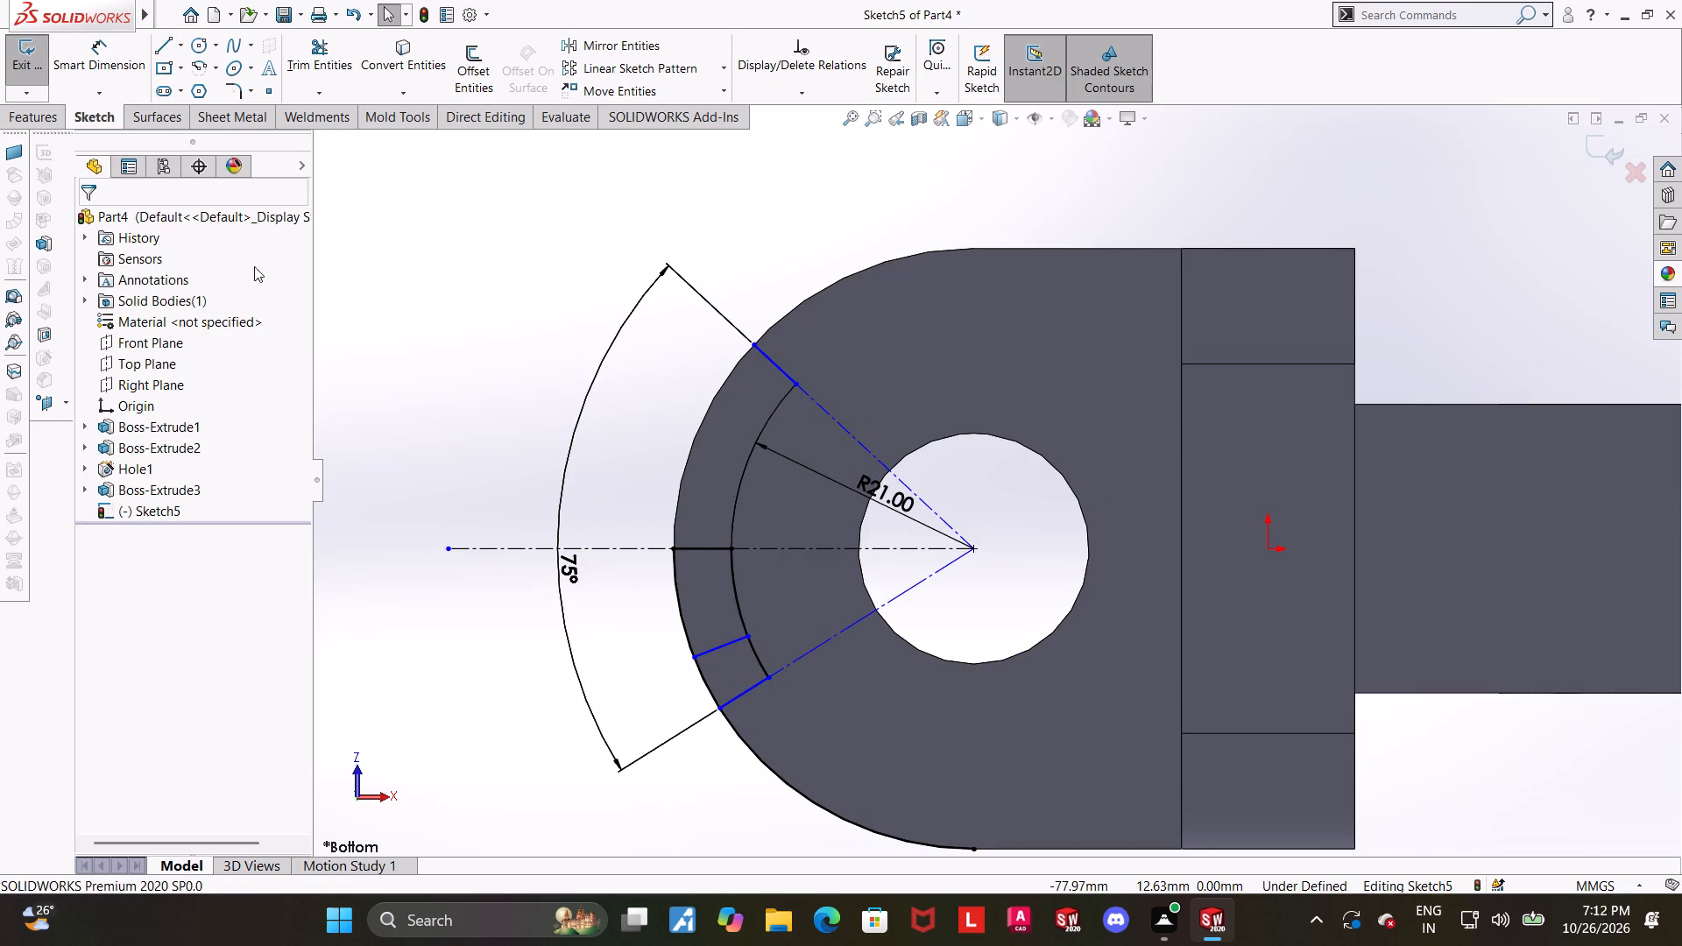
Dimension the angle between the short line on the centerline and the new line below it as 15°.
click(131, 34)
click(696, 542)
click(701, 550)
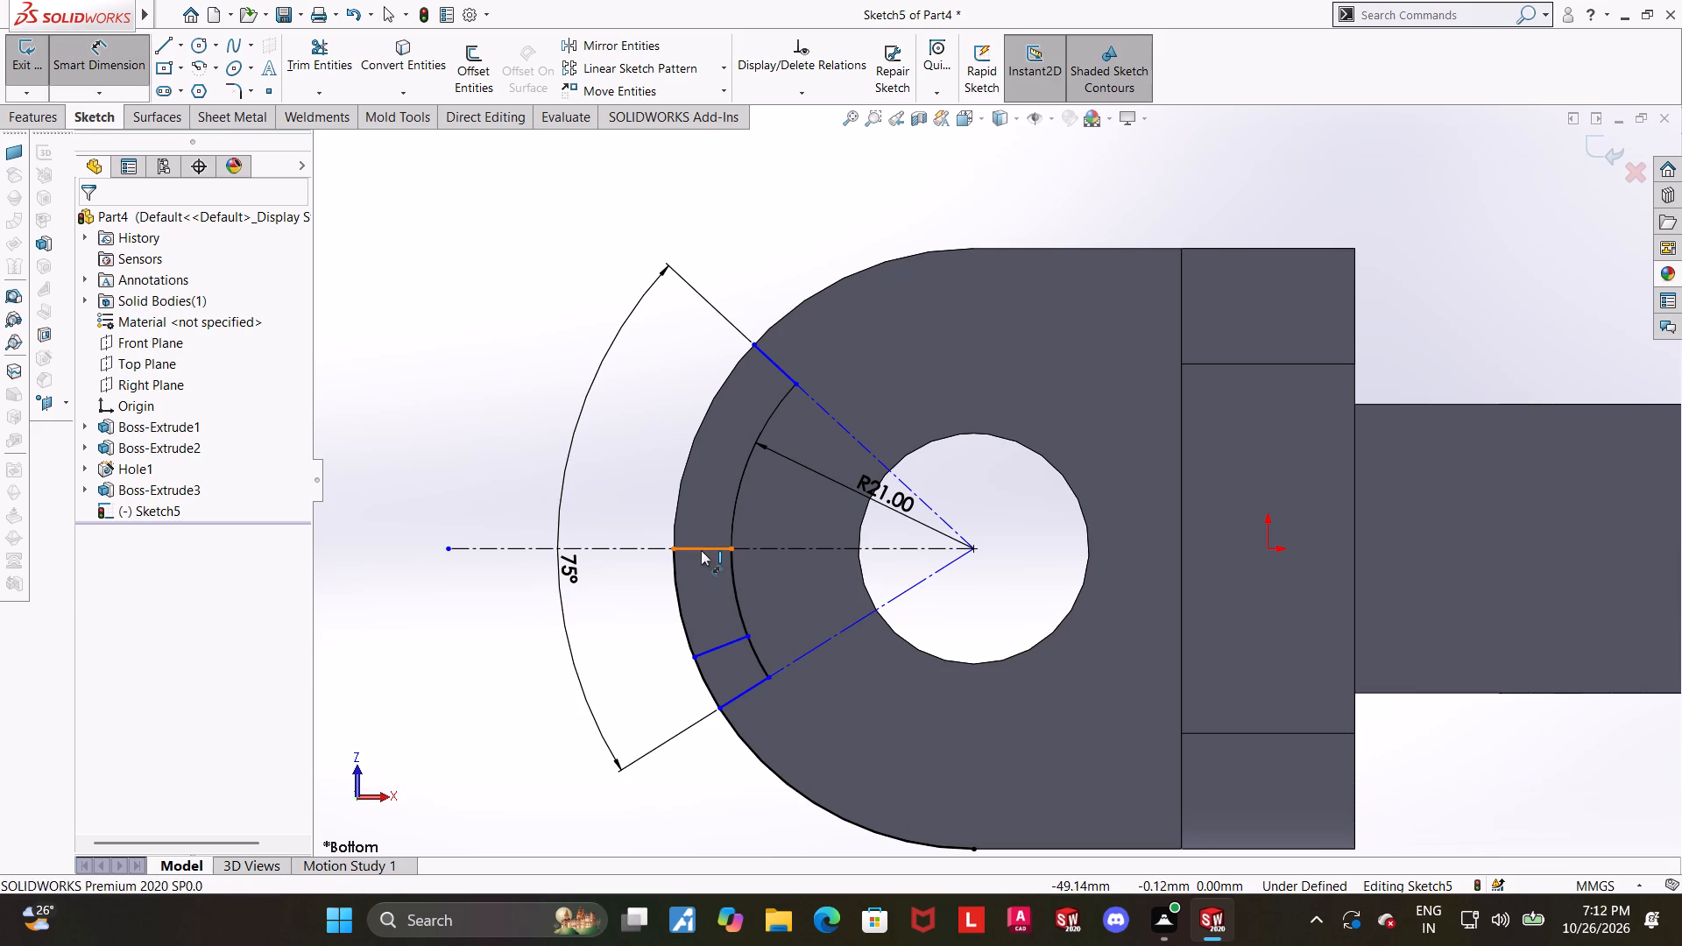
click(721, 645)
click(618, 605)
text(15)
key(Return)
key(Escape)
key(Escape)
click(442, 669)
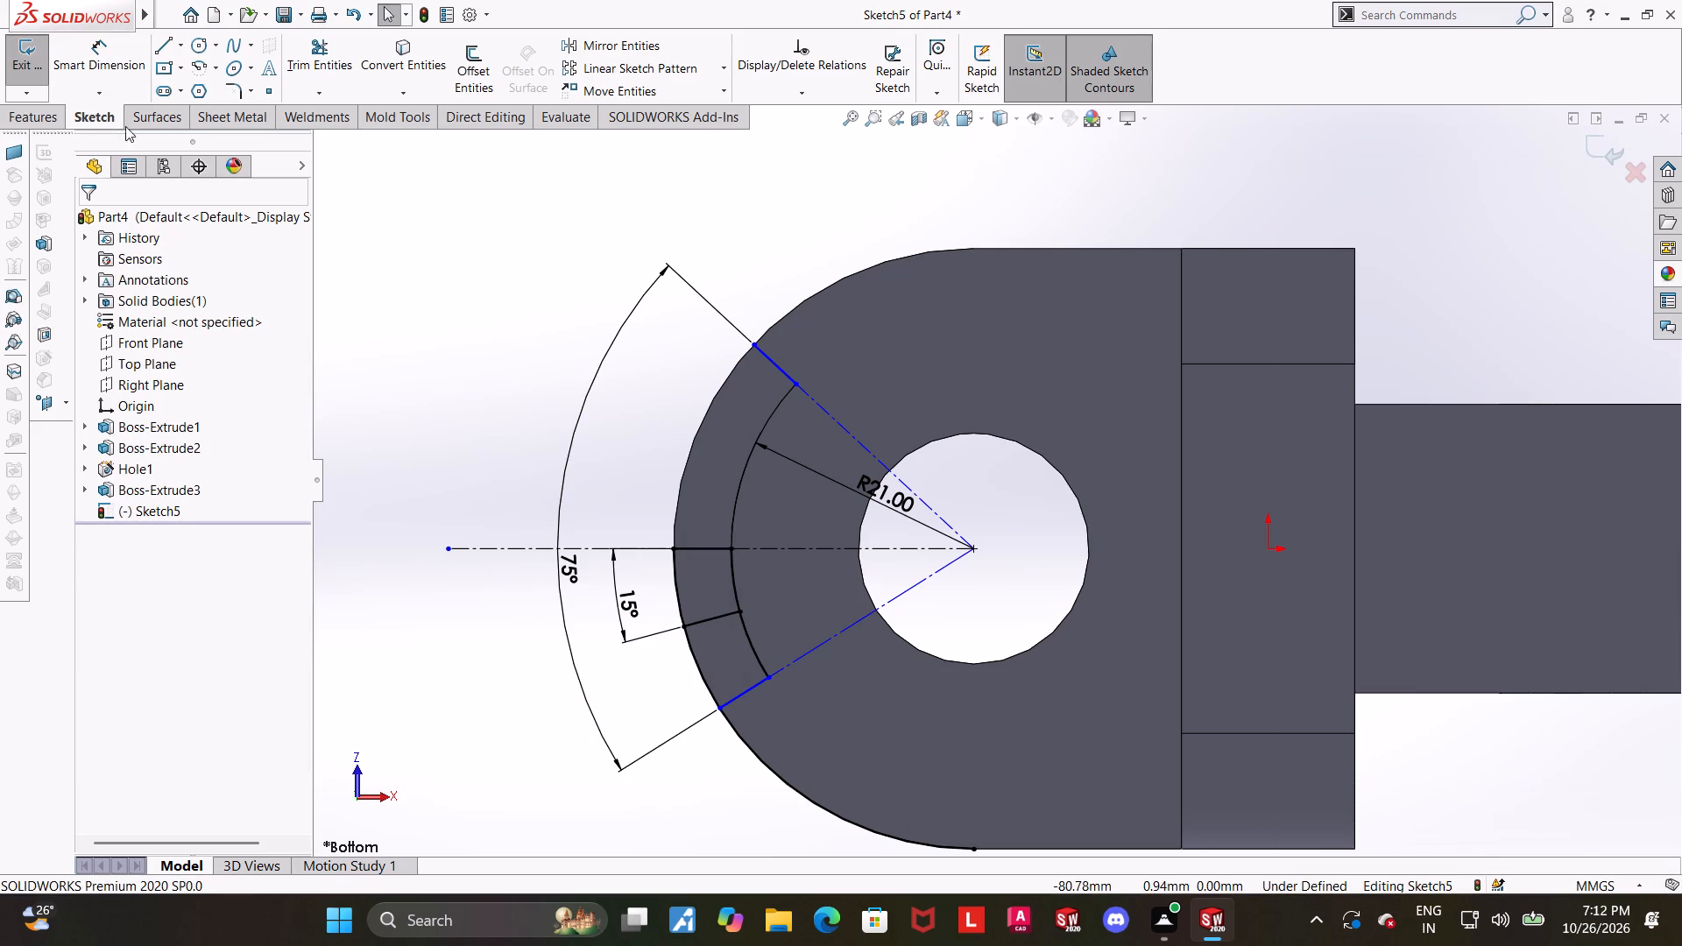
Dimension the angle between the new intermediate line and the lower radial line as 15°.
click(116, 49)
click(719, 615)
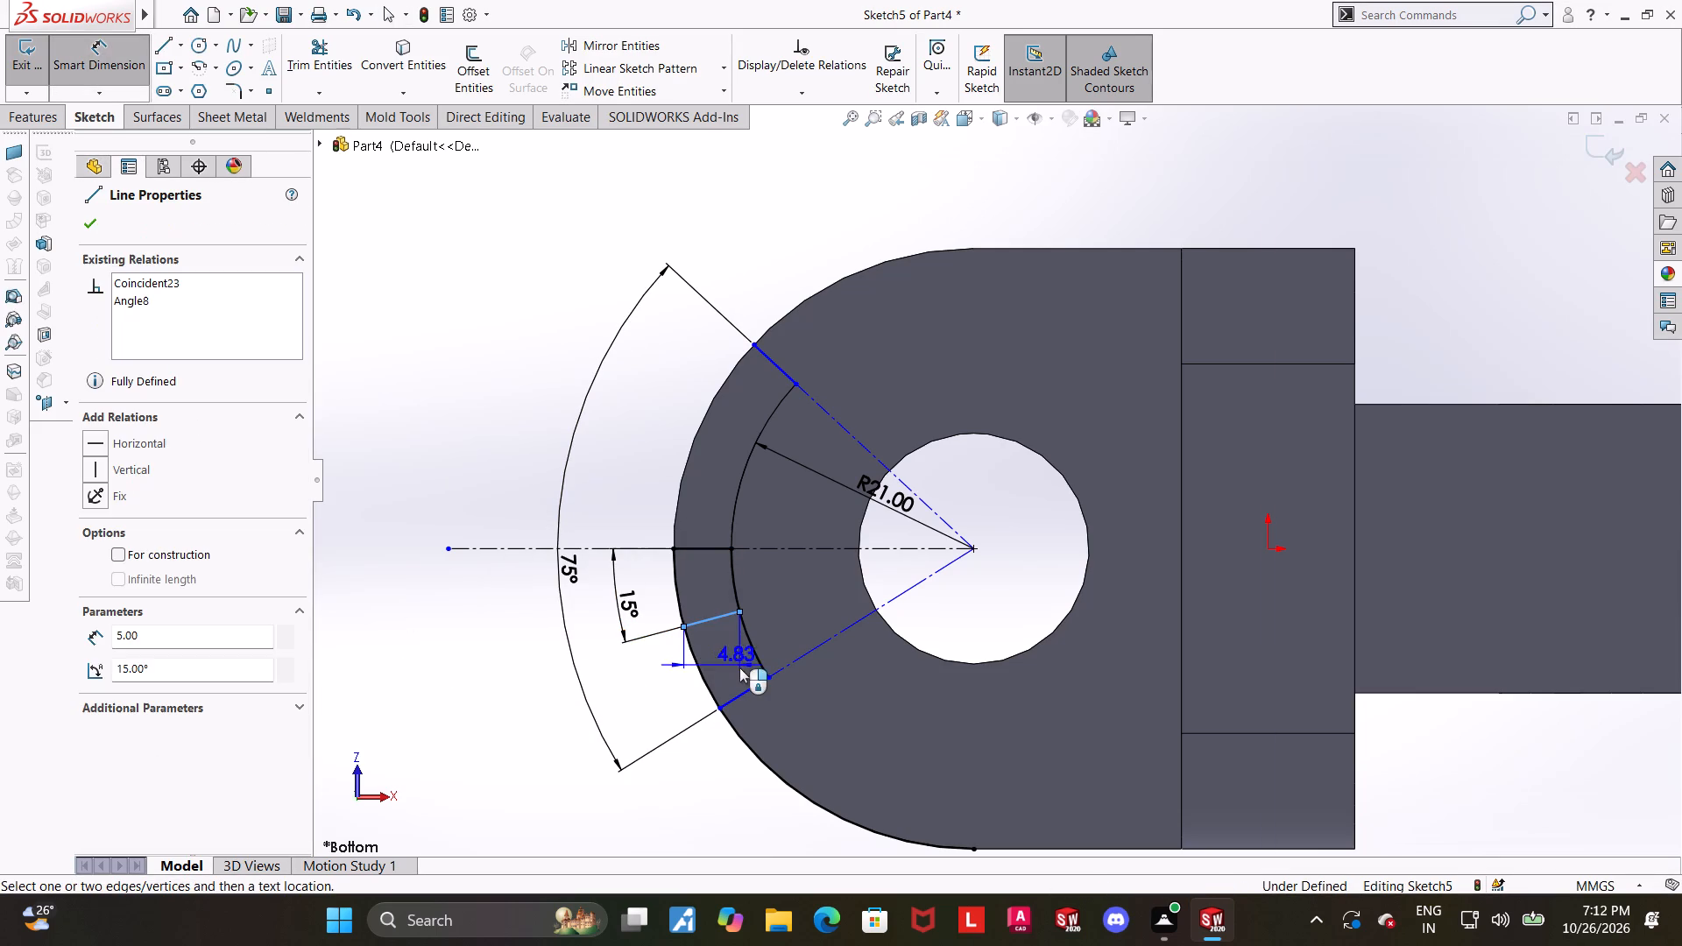
click(750, 687)
click(661, 706)
text(15)
key(Return)
key(Escape)
key(Escape)
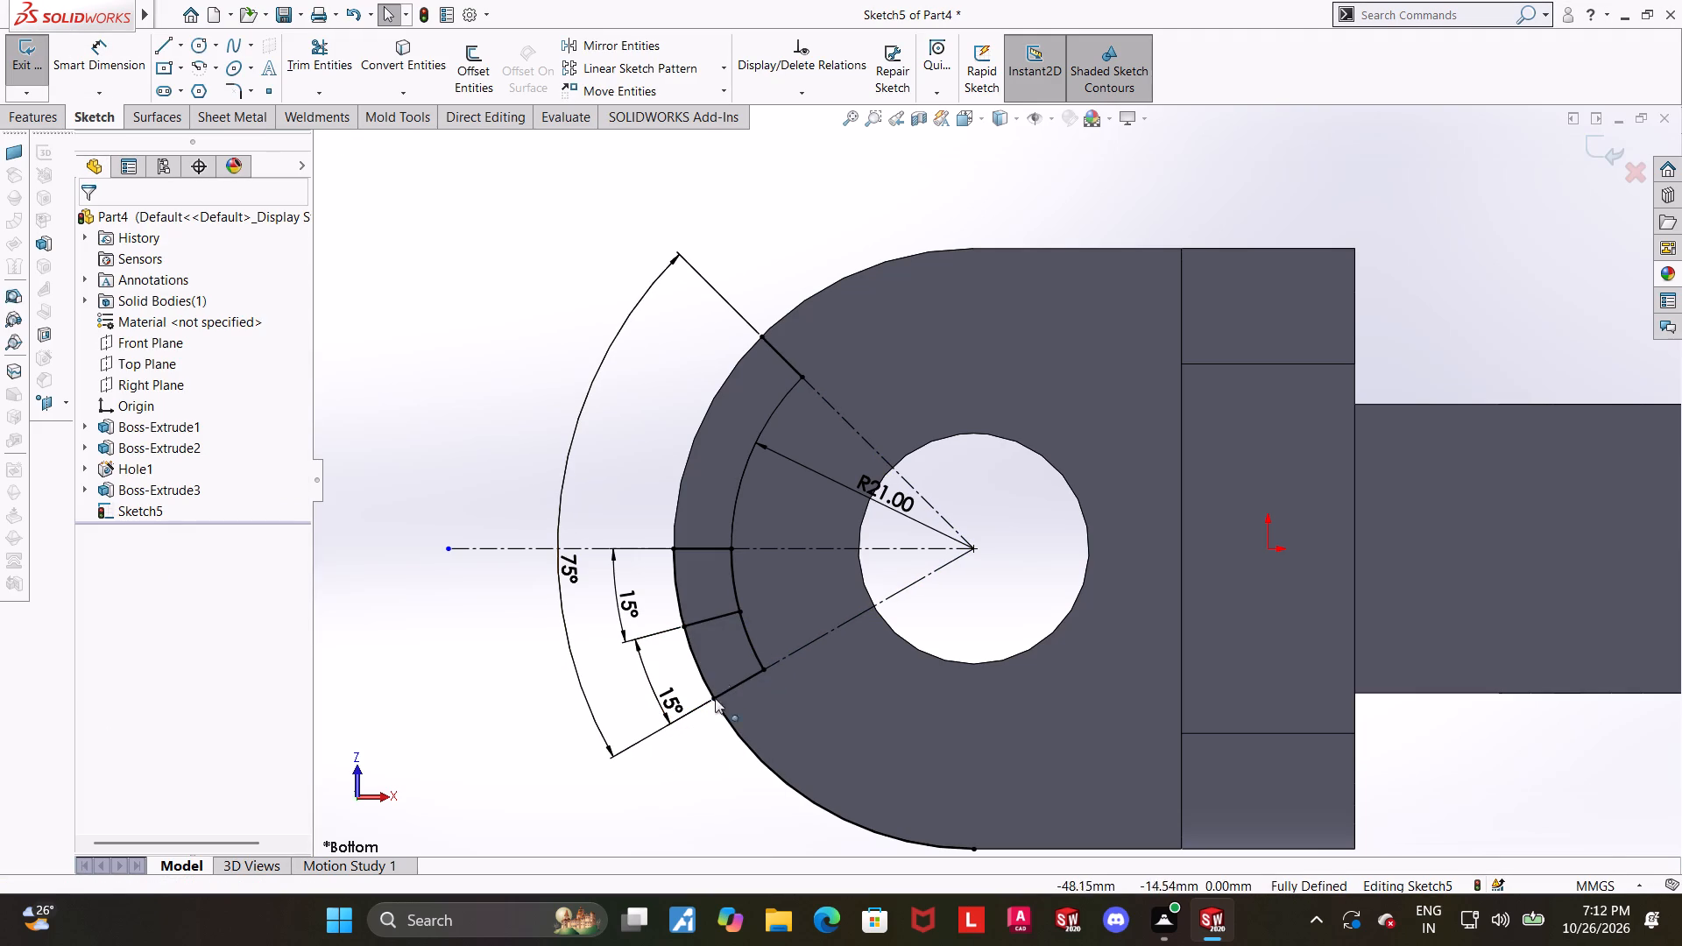
click(645, 437)
Convert the lug's rounded outer edge above the centerline into a sketch entity.
scroll(583, 382, down, 1)
click(155, 41)
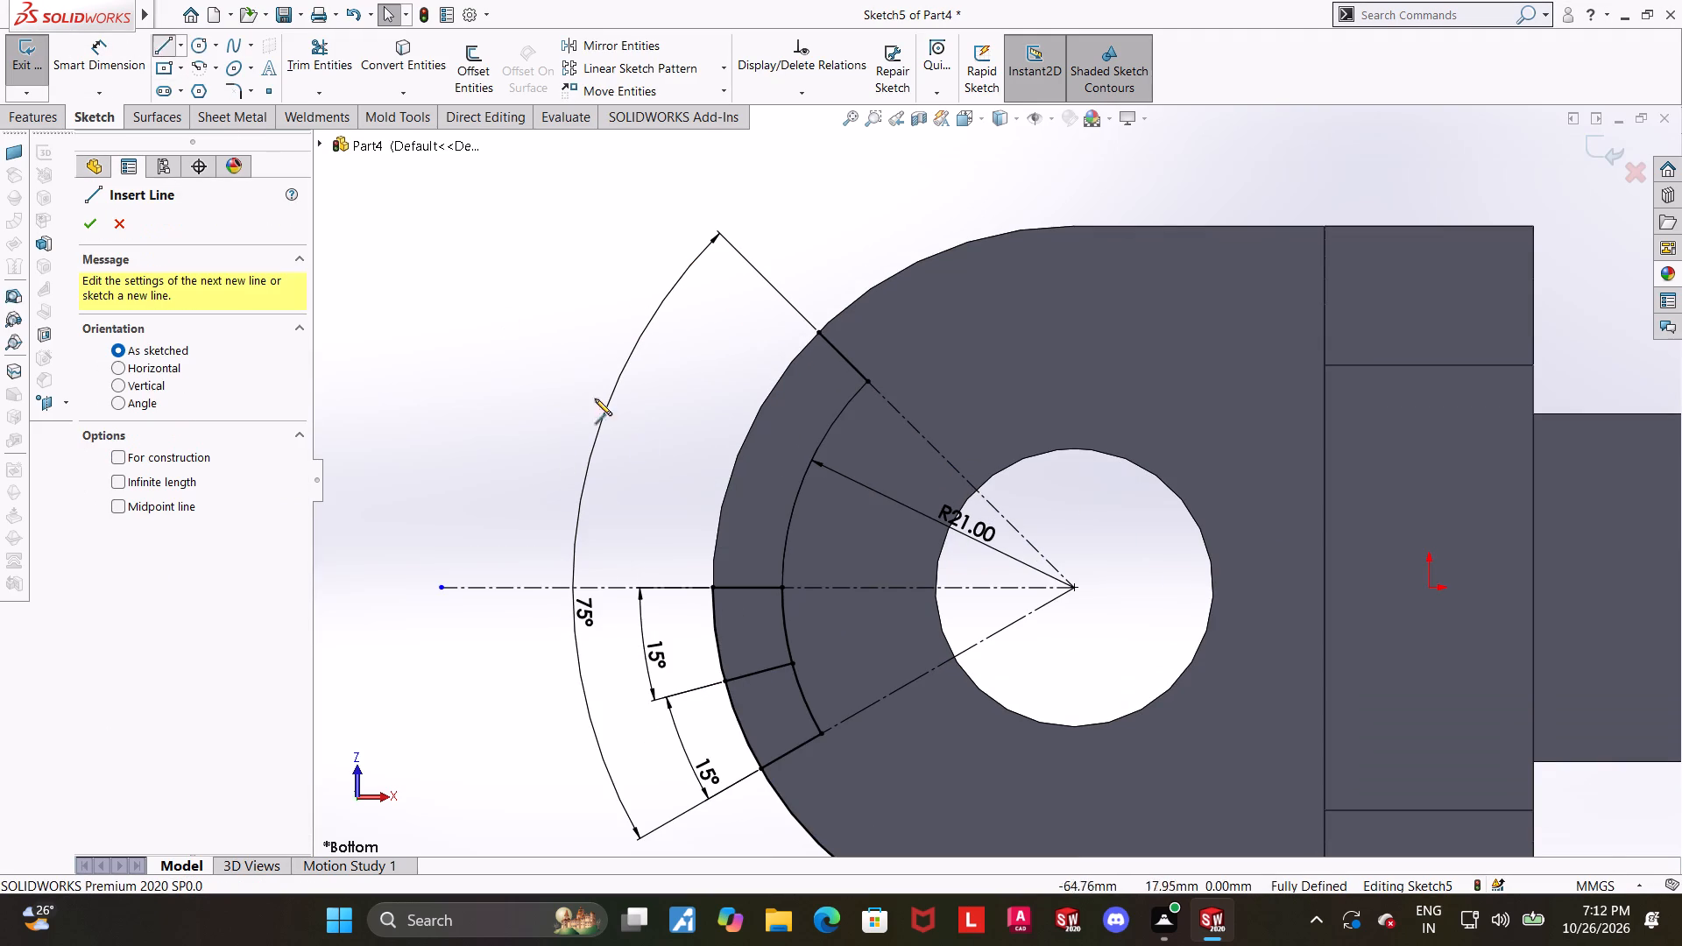
key(Escape)
middle_drag(711, 417, 738, 417)
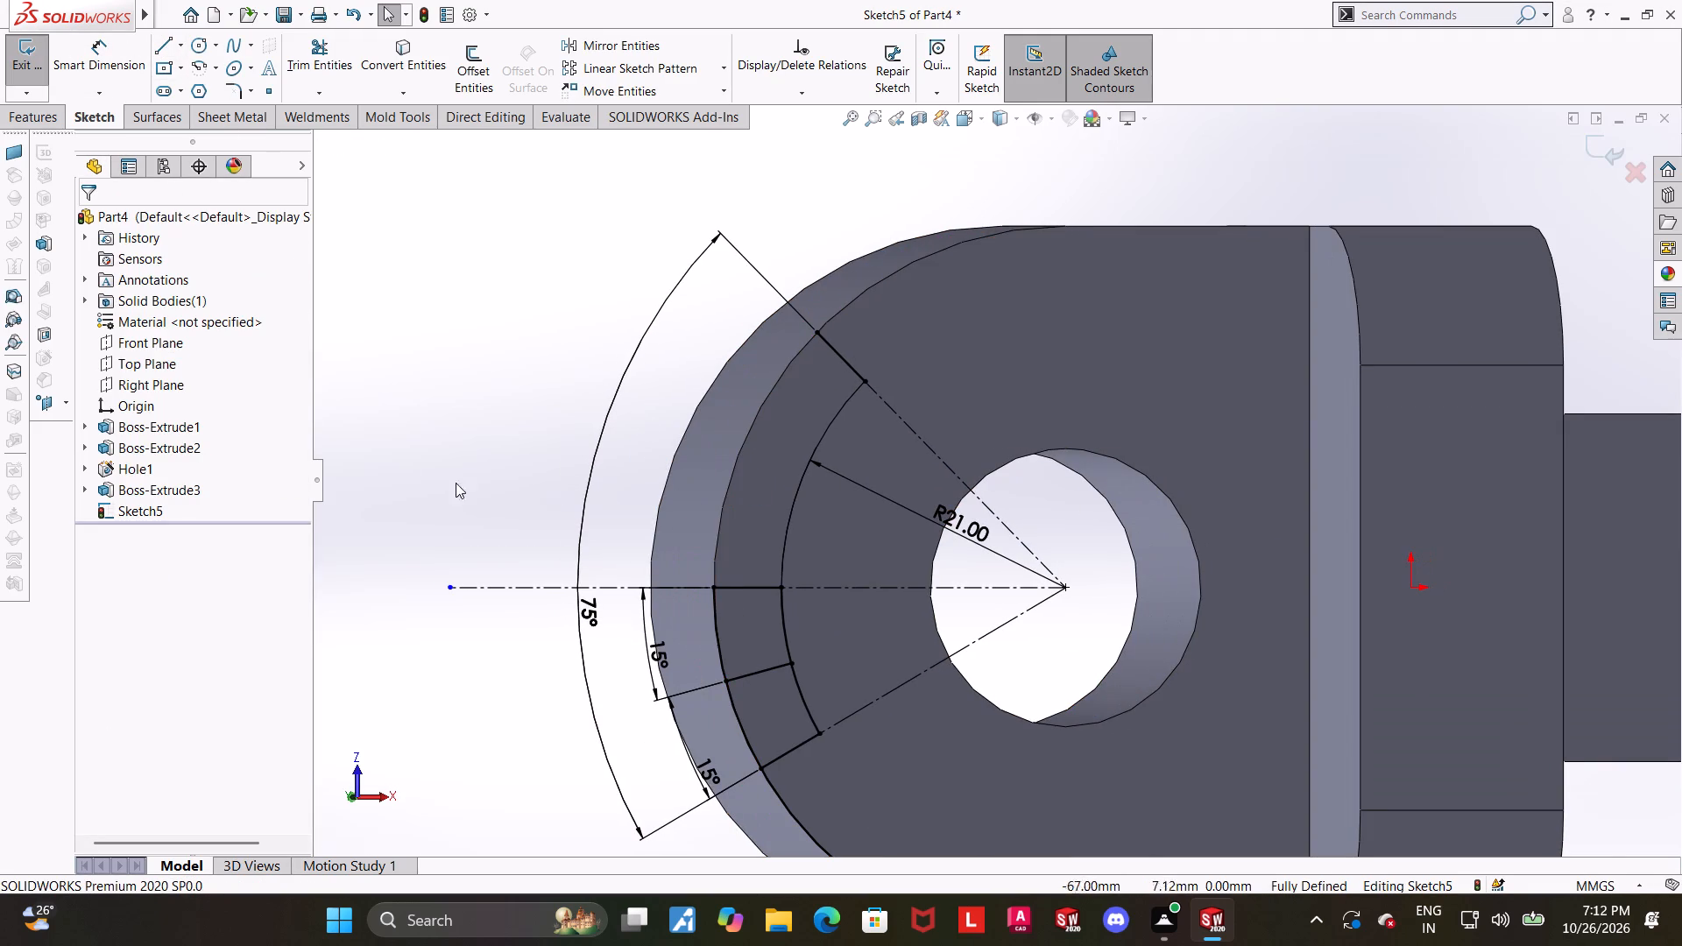
click(374, 446)
click(418, 60)
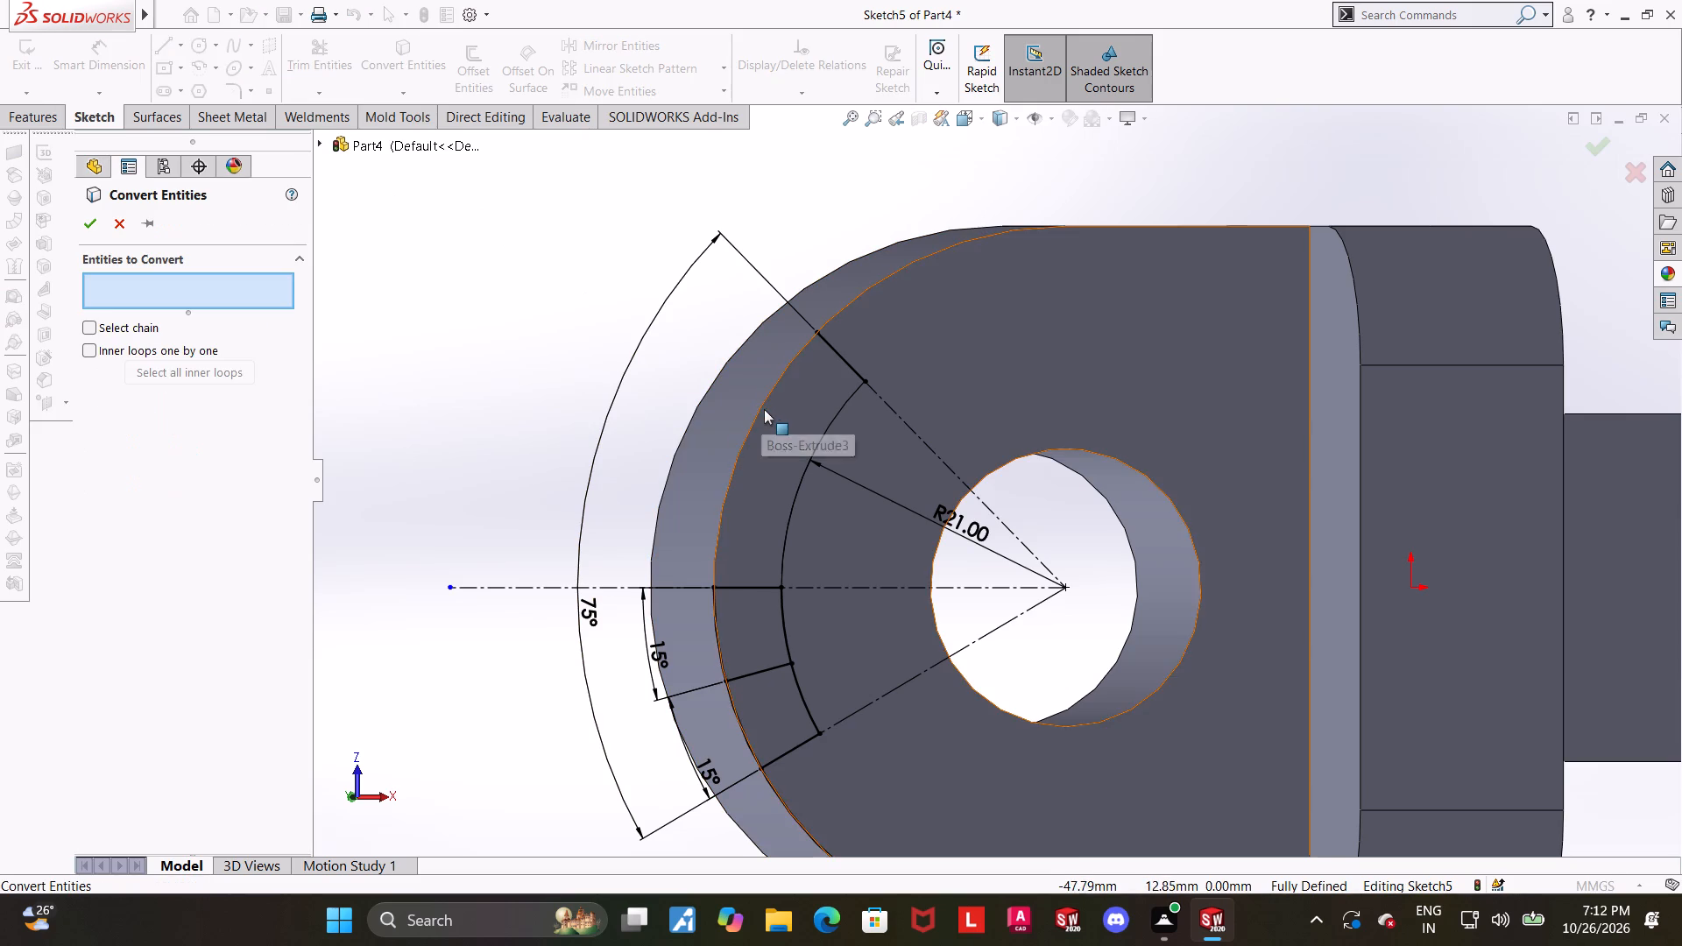
click(760, 410)
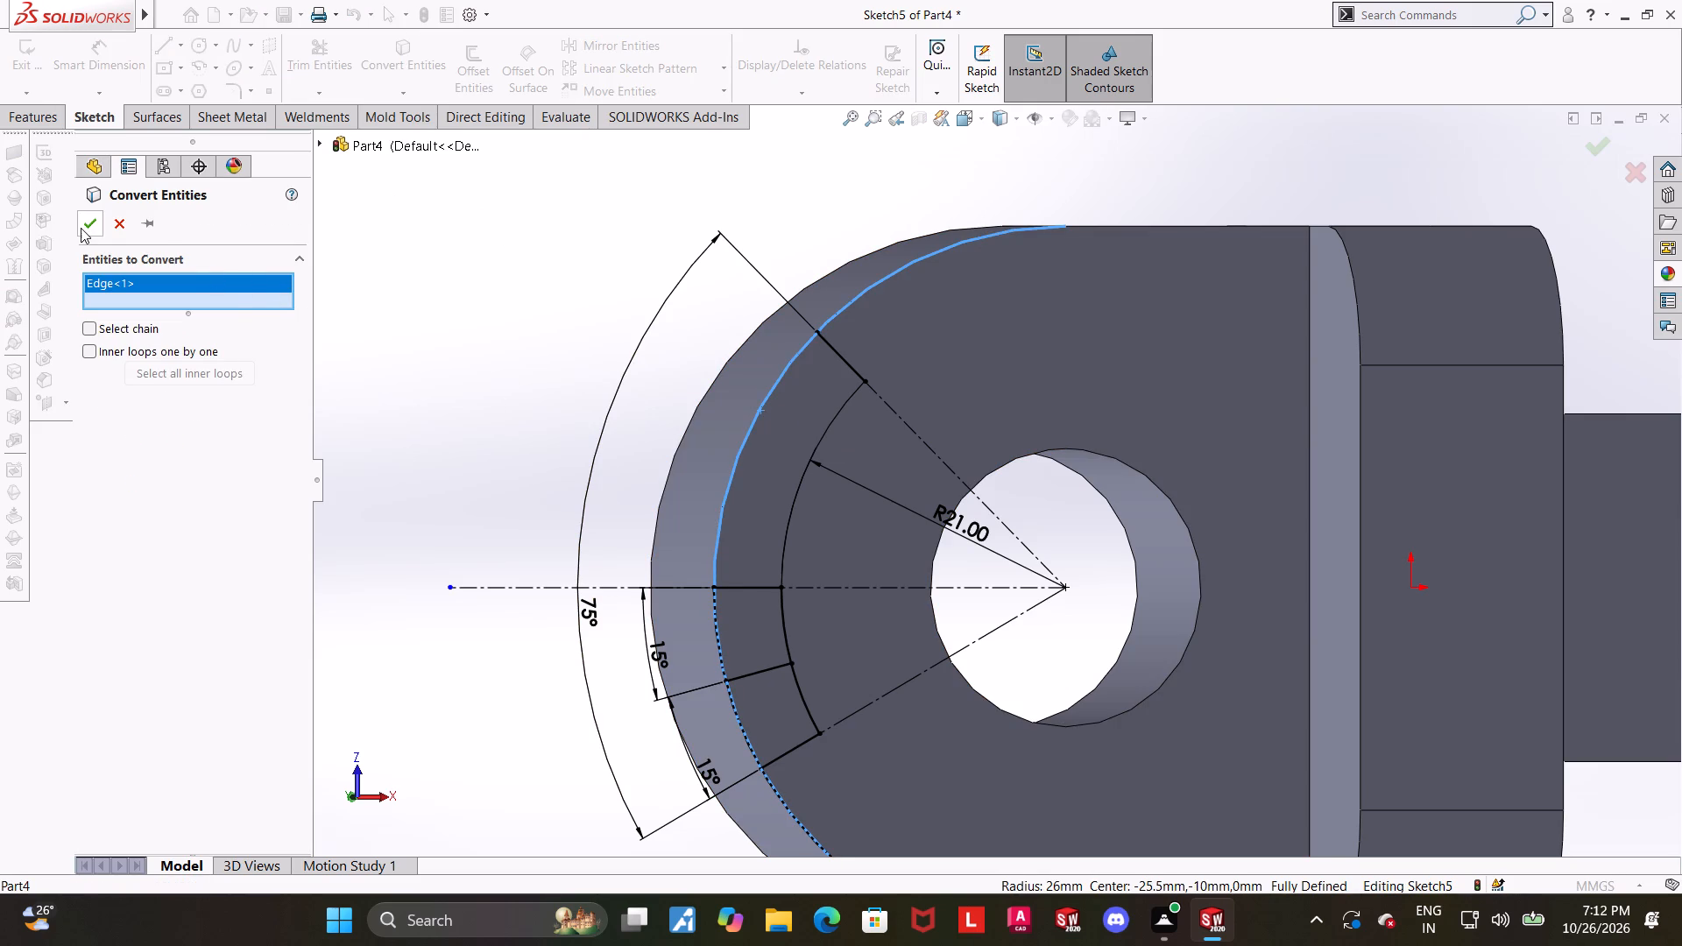
click(81, 228)
Trim away the converted outer edge beyond the upper radial line and below the lower radial line.
click(329, 57)
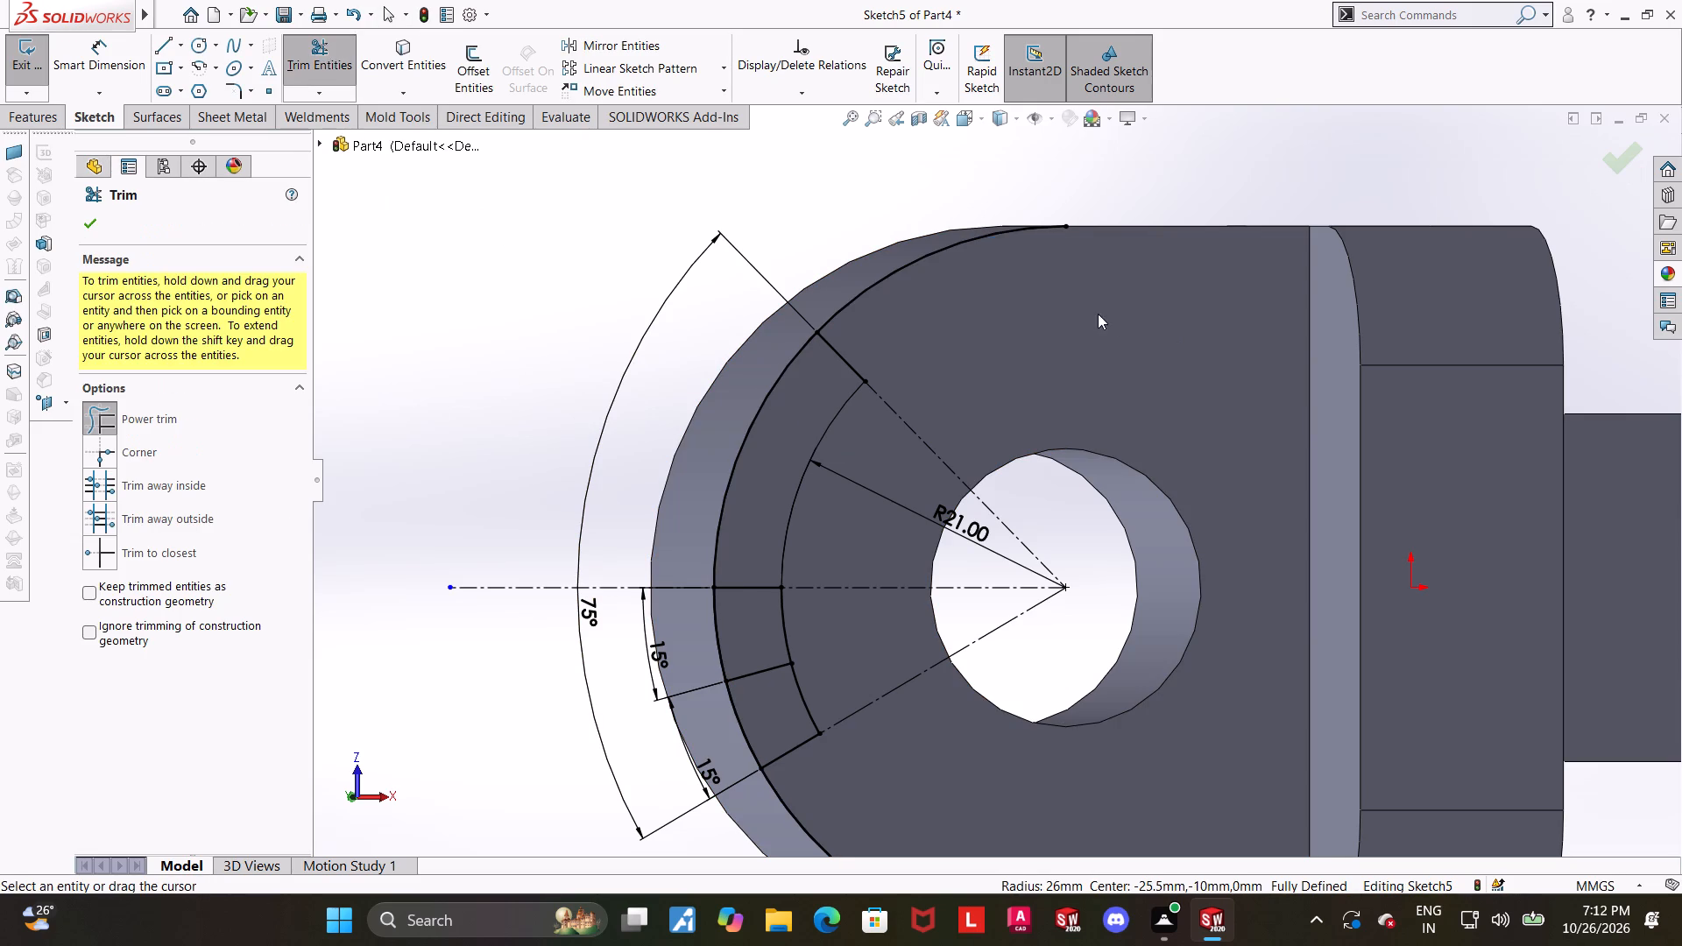
drag(1092, 312, 949, 214)
scroll(976, 306, up, 3)
scroll(983, 705, down, 2)
drag(993, 629, 788, 793)
scroll(873, 731, up, 2)
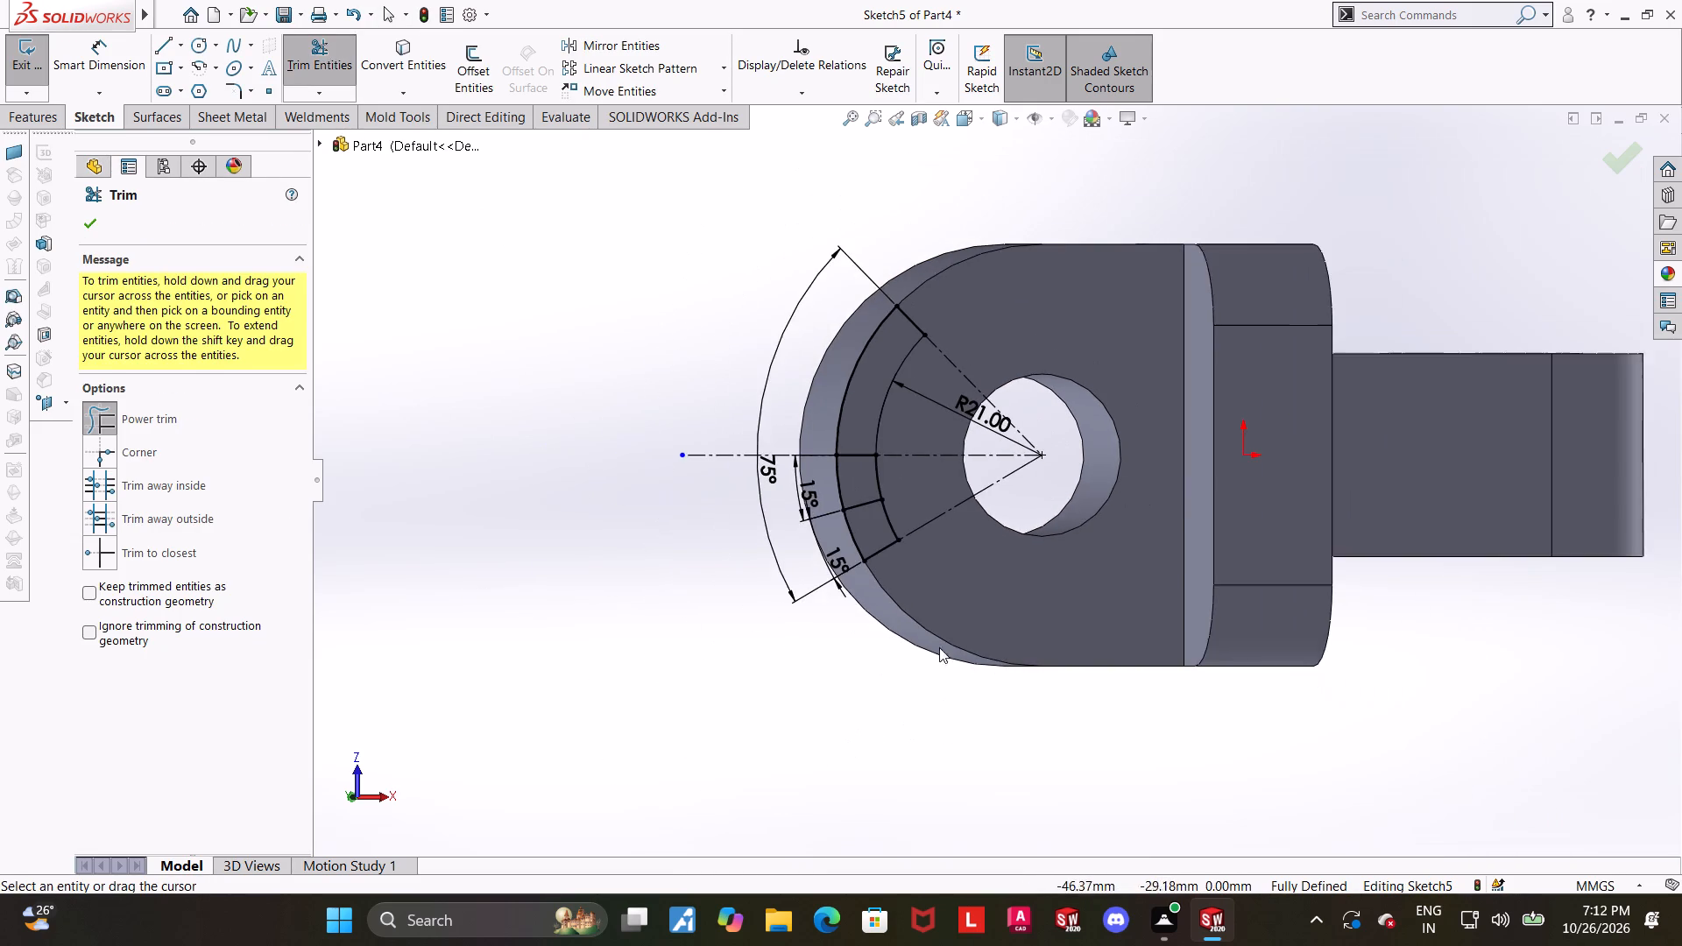
key(Escape)
Examine the trimmed notch profile on the lug's face and rounded edge from several angles.
middle_drag(1154, 489, 1084, 498)
middle_drag(1115, 512, 1150, 520)
key(Escape)
scroll(753, 340, down, 4)
middle_drag(968, 422, 979, 426)
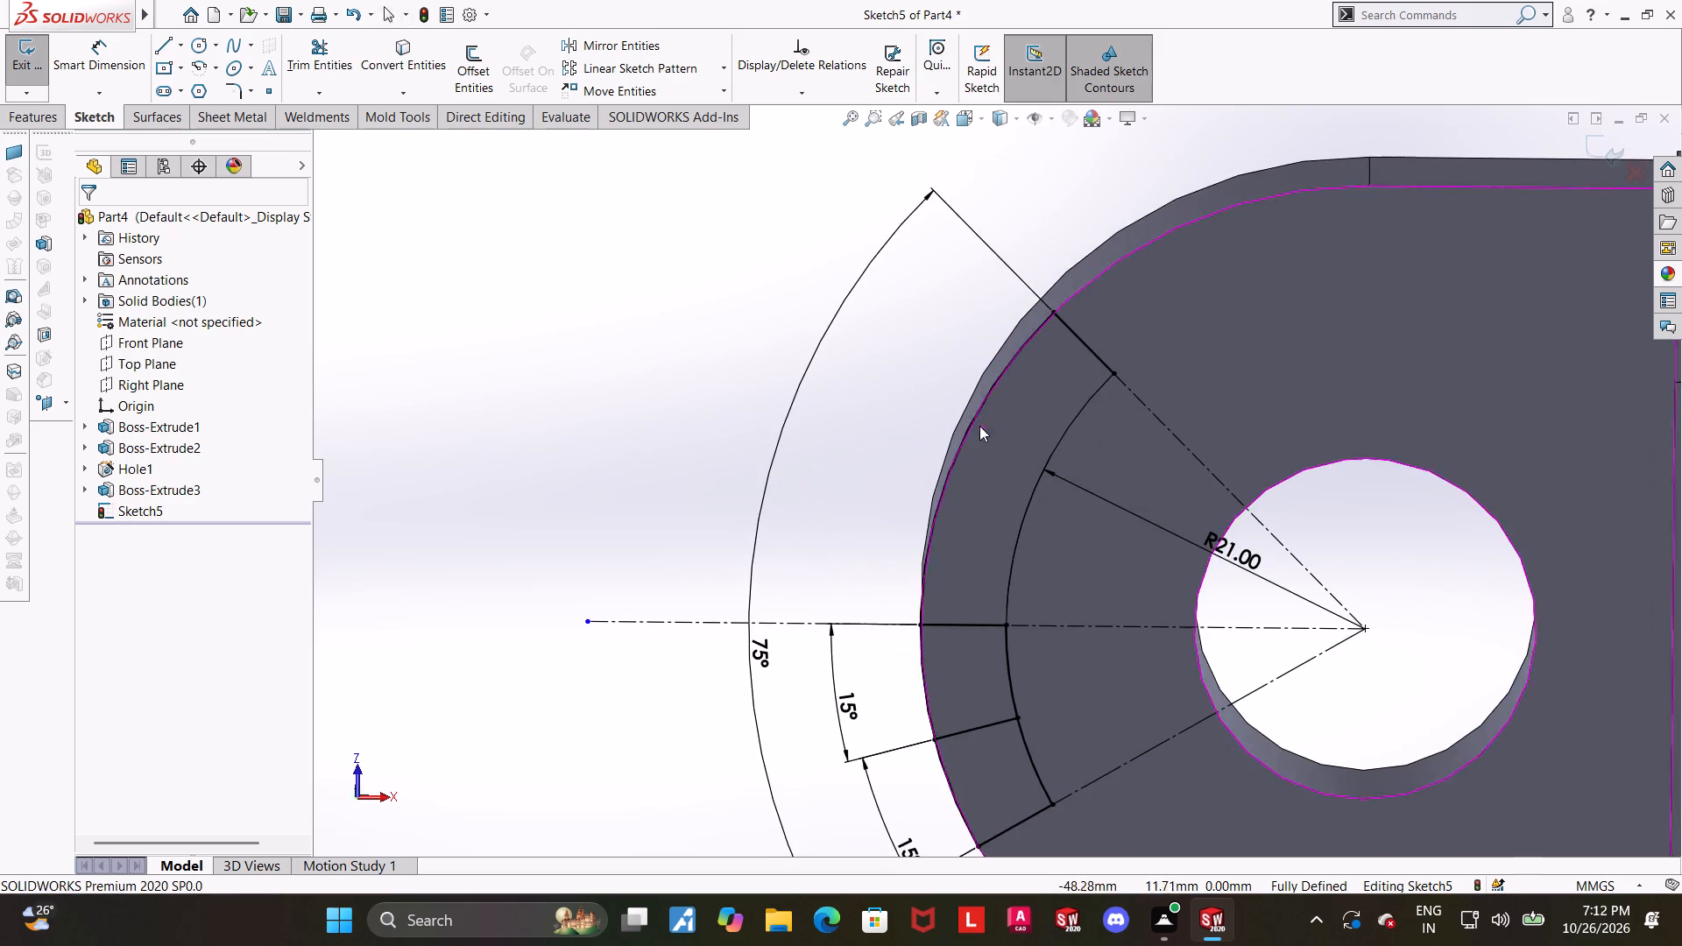
middle_drag(979, 426, 978, 426)
key(Escape)
scroll(1194, 485, up, 4)
middle_drag(1471, 493, 1511, 515)
scroll(1517, 517, down, 2)
key(Escape)
key(Escape)
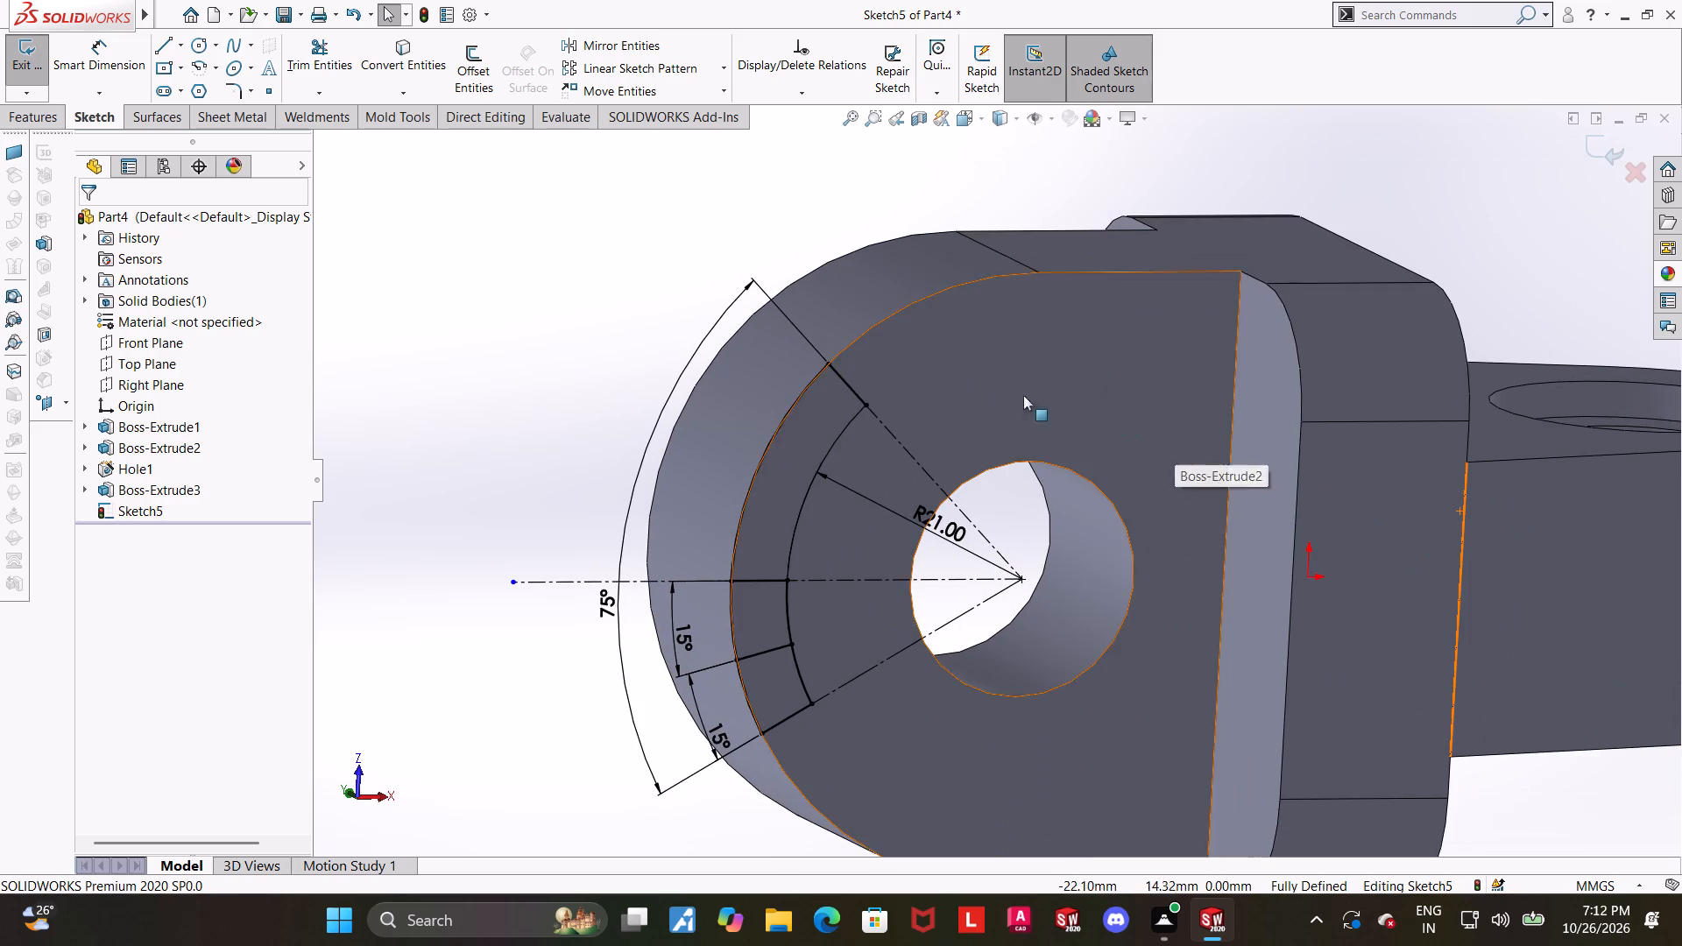
Sketch a radial line about 5 mm long above the centerline, from the lug's rounded edge to the R21 arc.
click(162, 46)
scroll(990, 553, up, 1)
key(Escape)
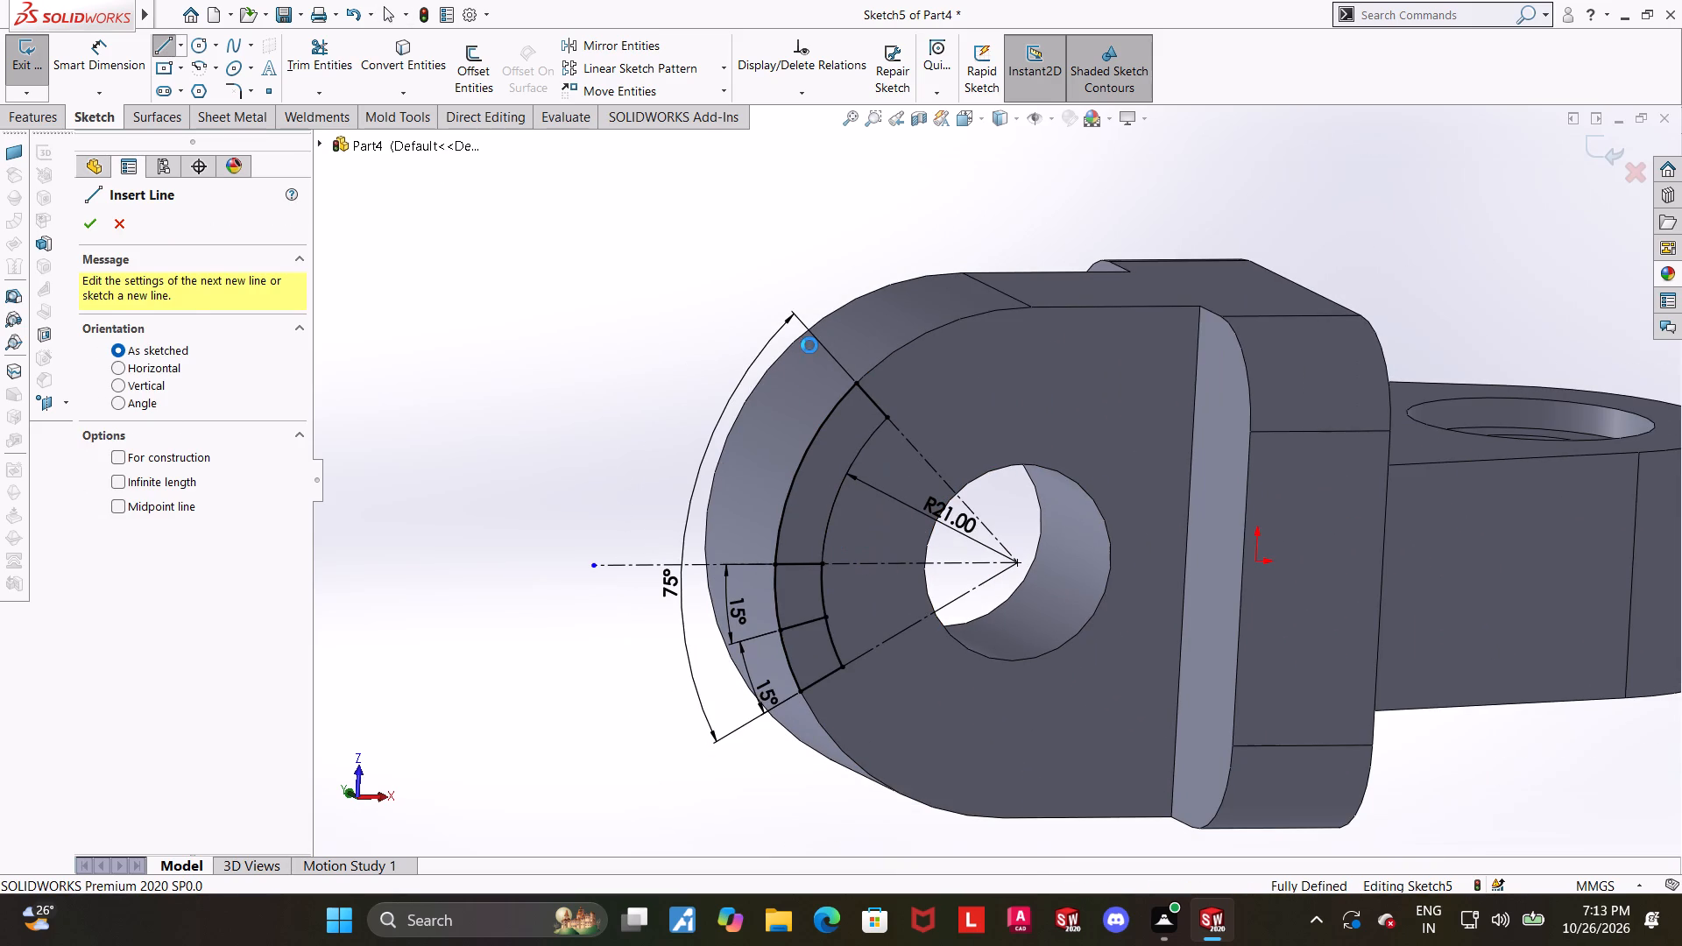
click(965, 118)
click(799, 612)
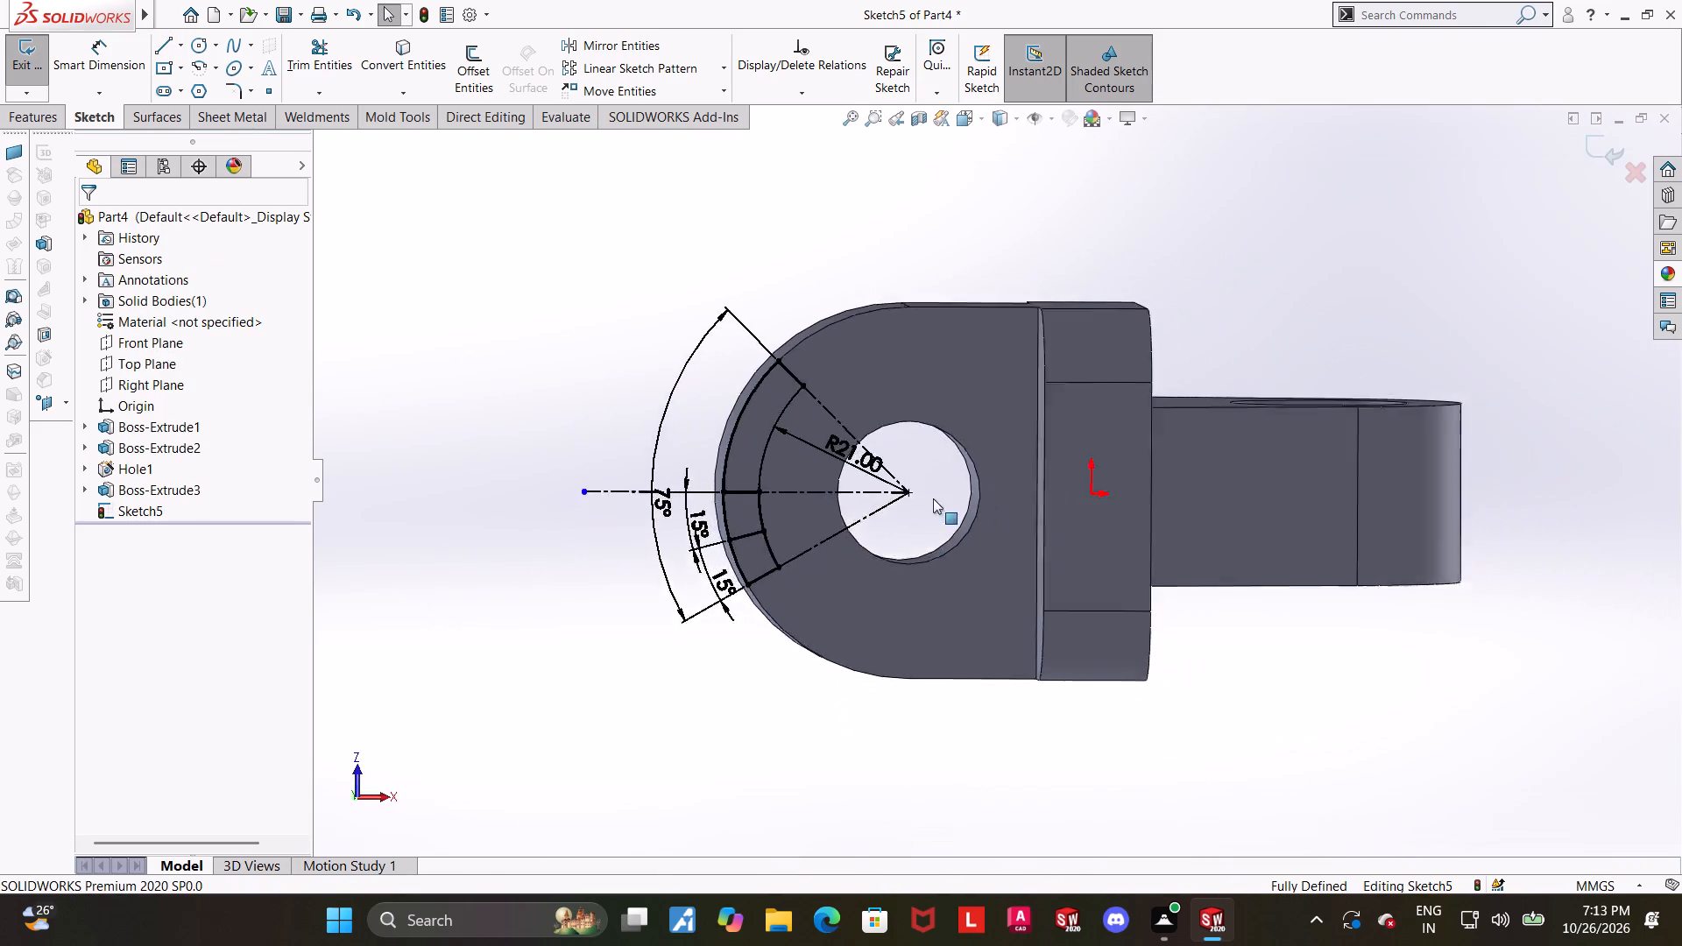
scroll(915, 475, down, 4)
key(Escape)
click(168, 50)
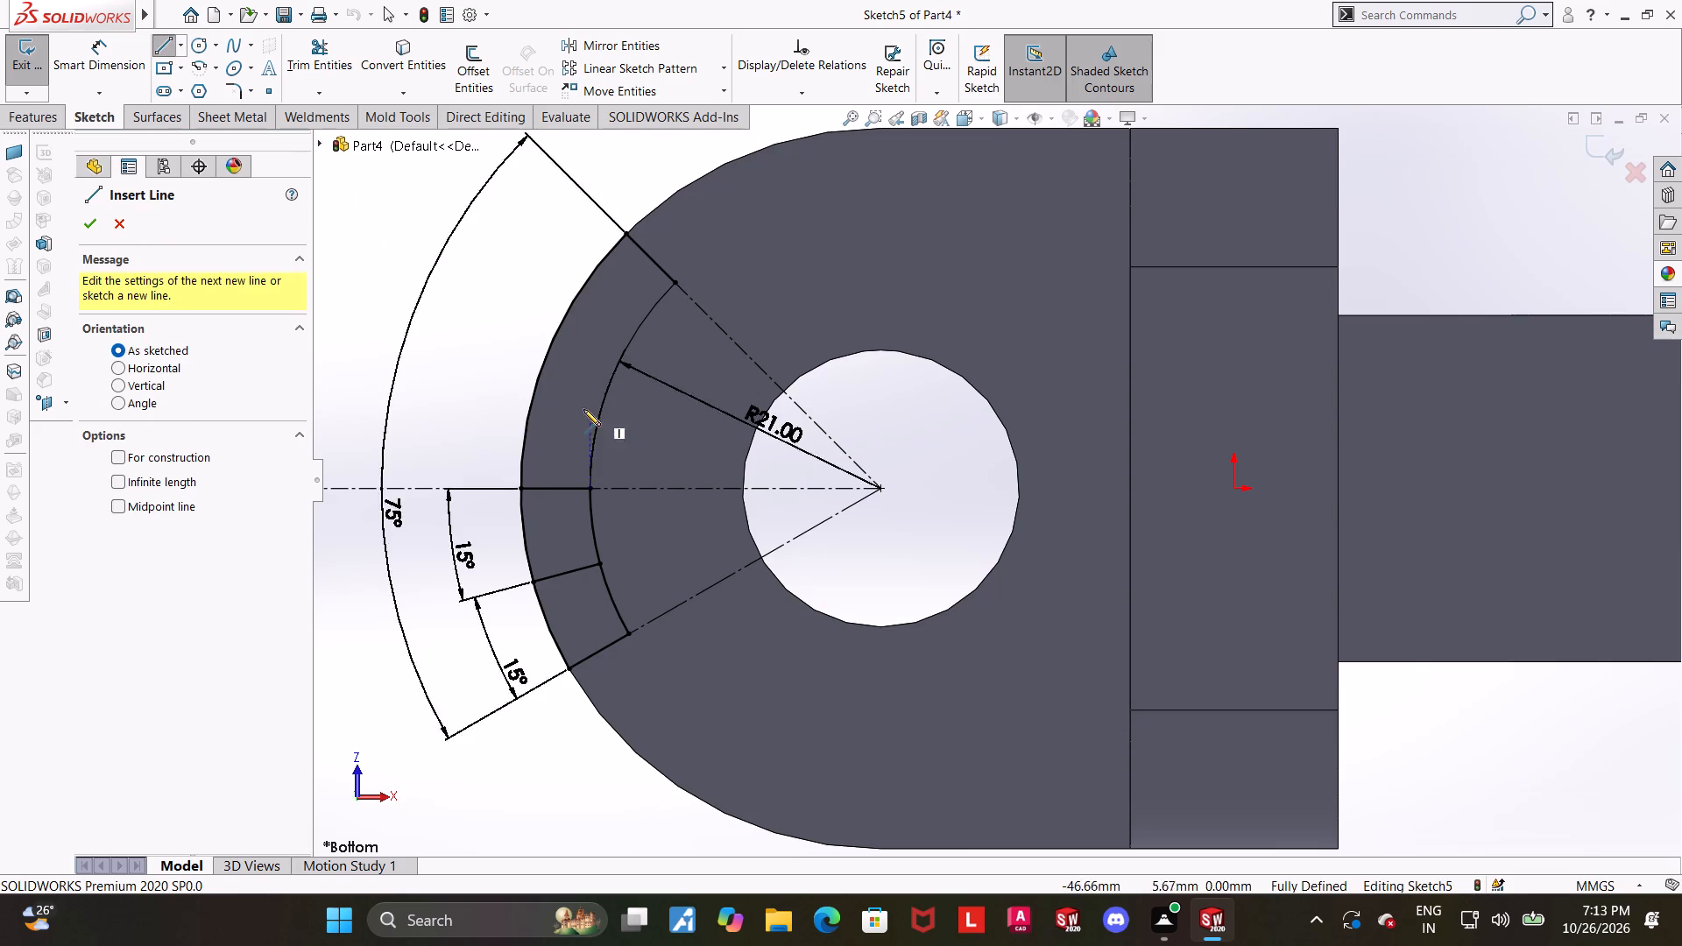
click(534, 402)
click(595, 418)
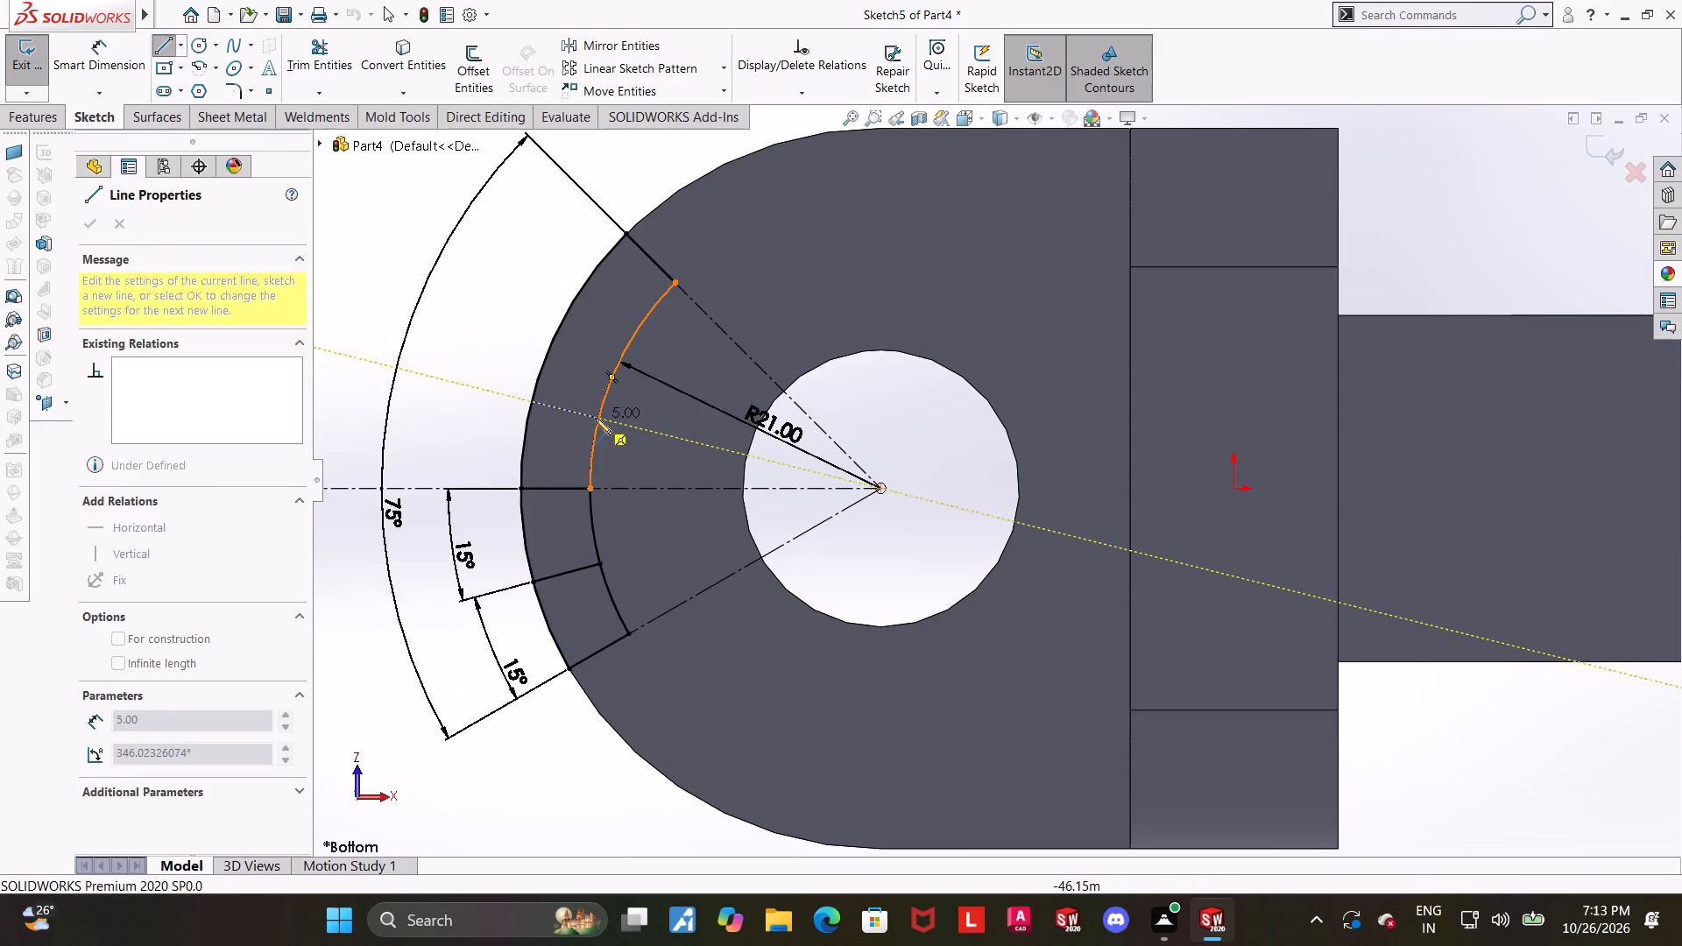
Dimension the angle between the new radial line above the centerline and the radial line on the centerline as 15°.
key(Escape)
key(Escape)
scroll(512, 383, down, 2)
click(105, 46)
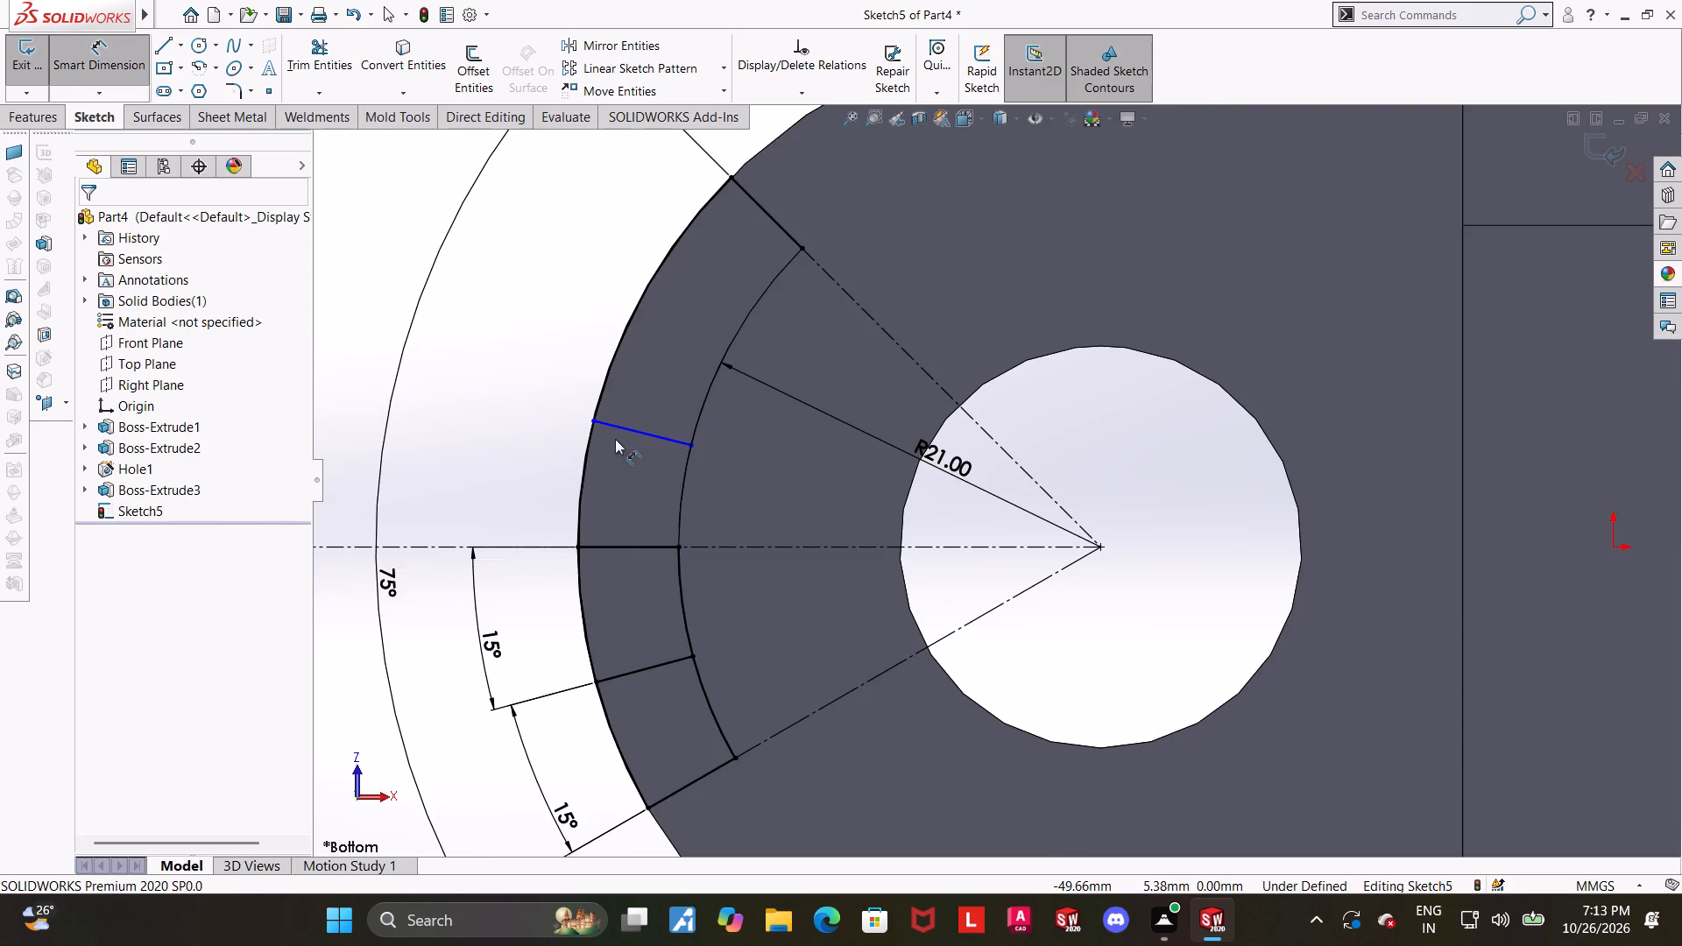
click(619, 431)
click(613, 547)
click(510, 489)
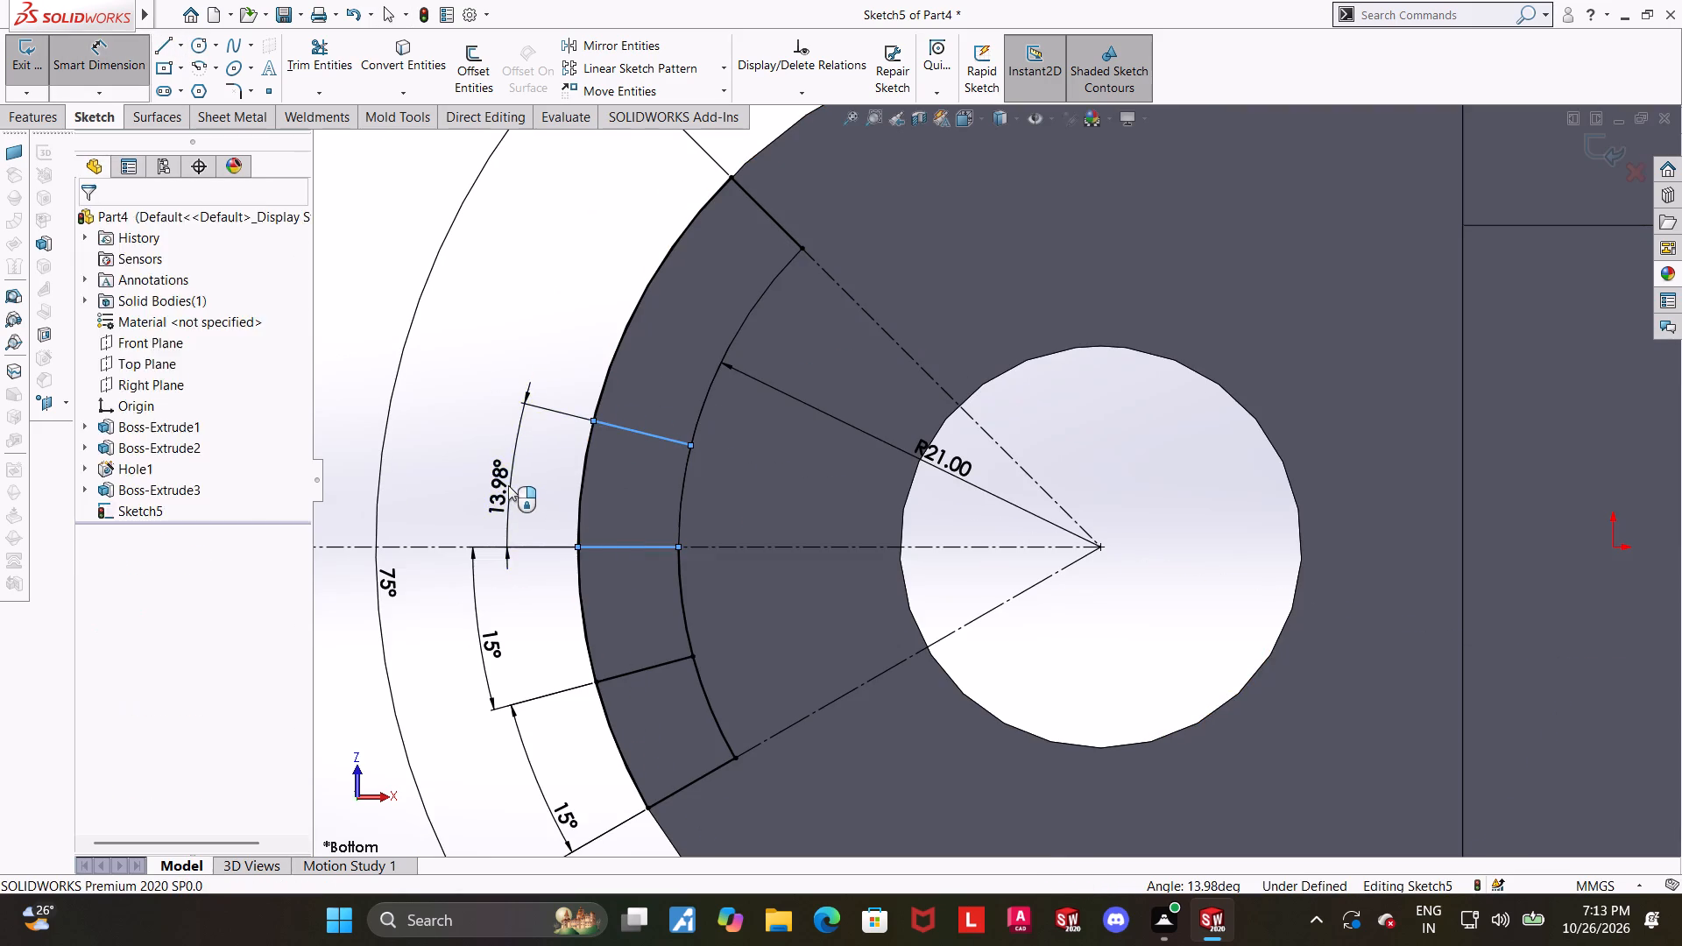
text(15)
key(Return)
key(Escape)
key(Escape)
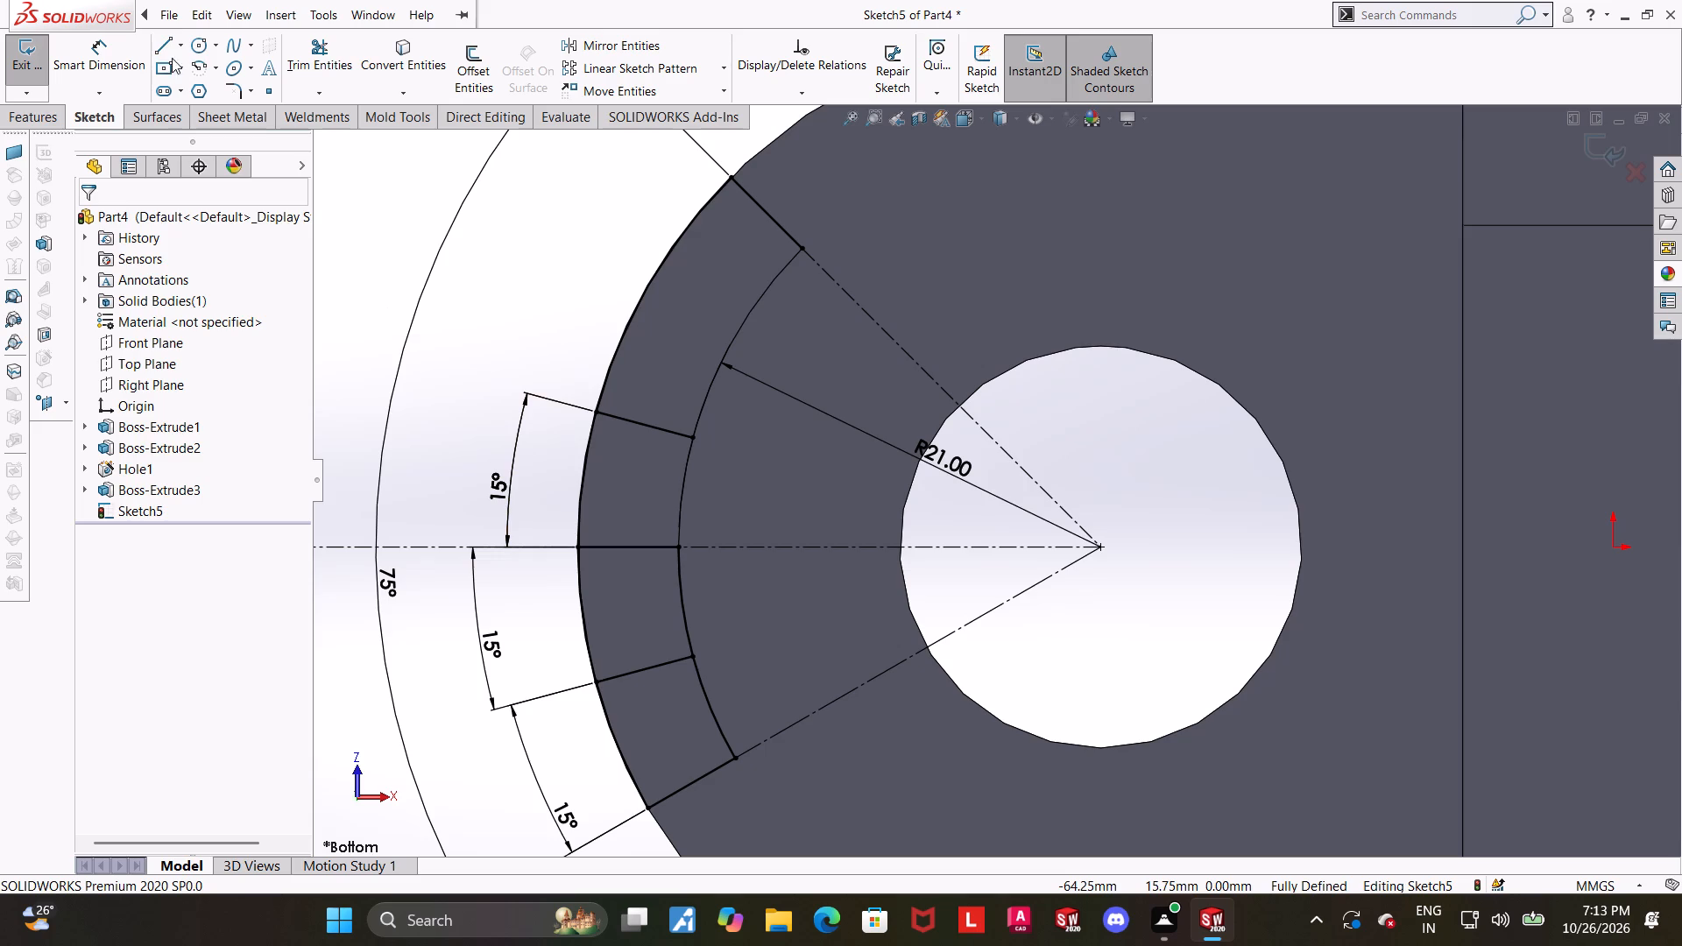
Sketch another line about 5 mm long from the lug's rounded edge to the R21 arc, between the two uppermost radial lines.
click(166, 49)
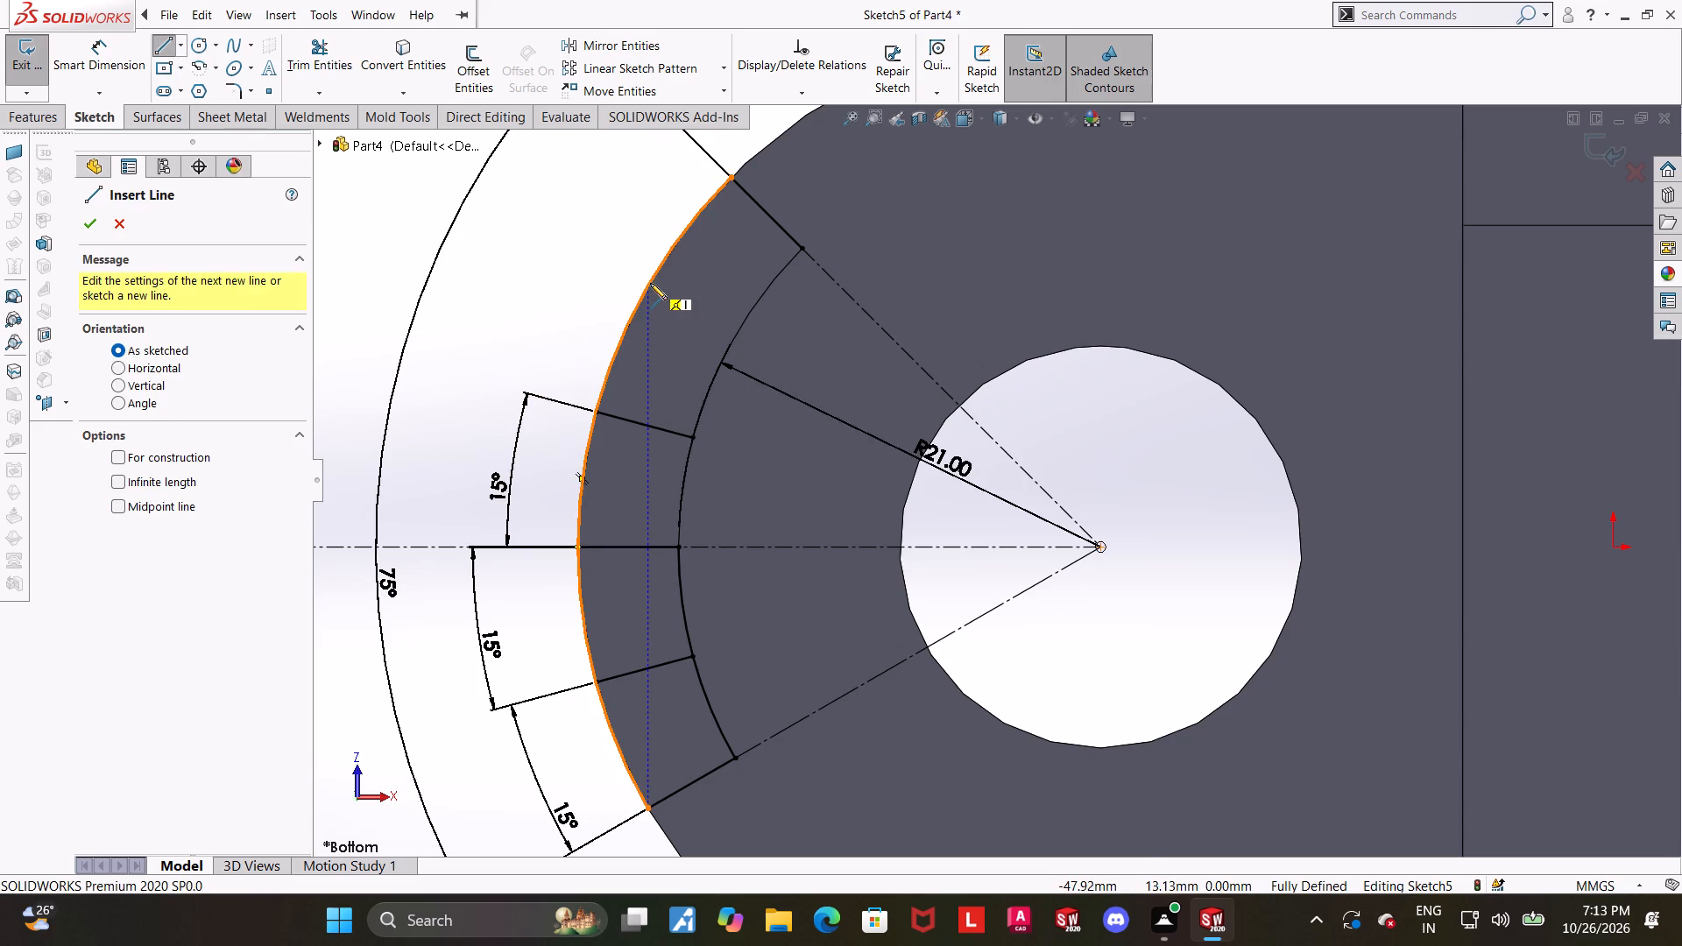
click(650, 283)
click(730, 336)
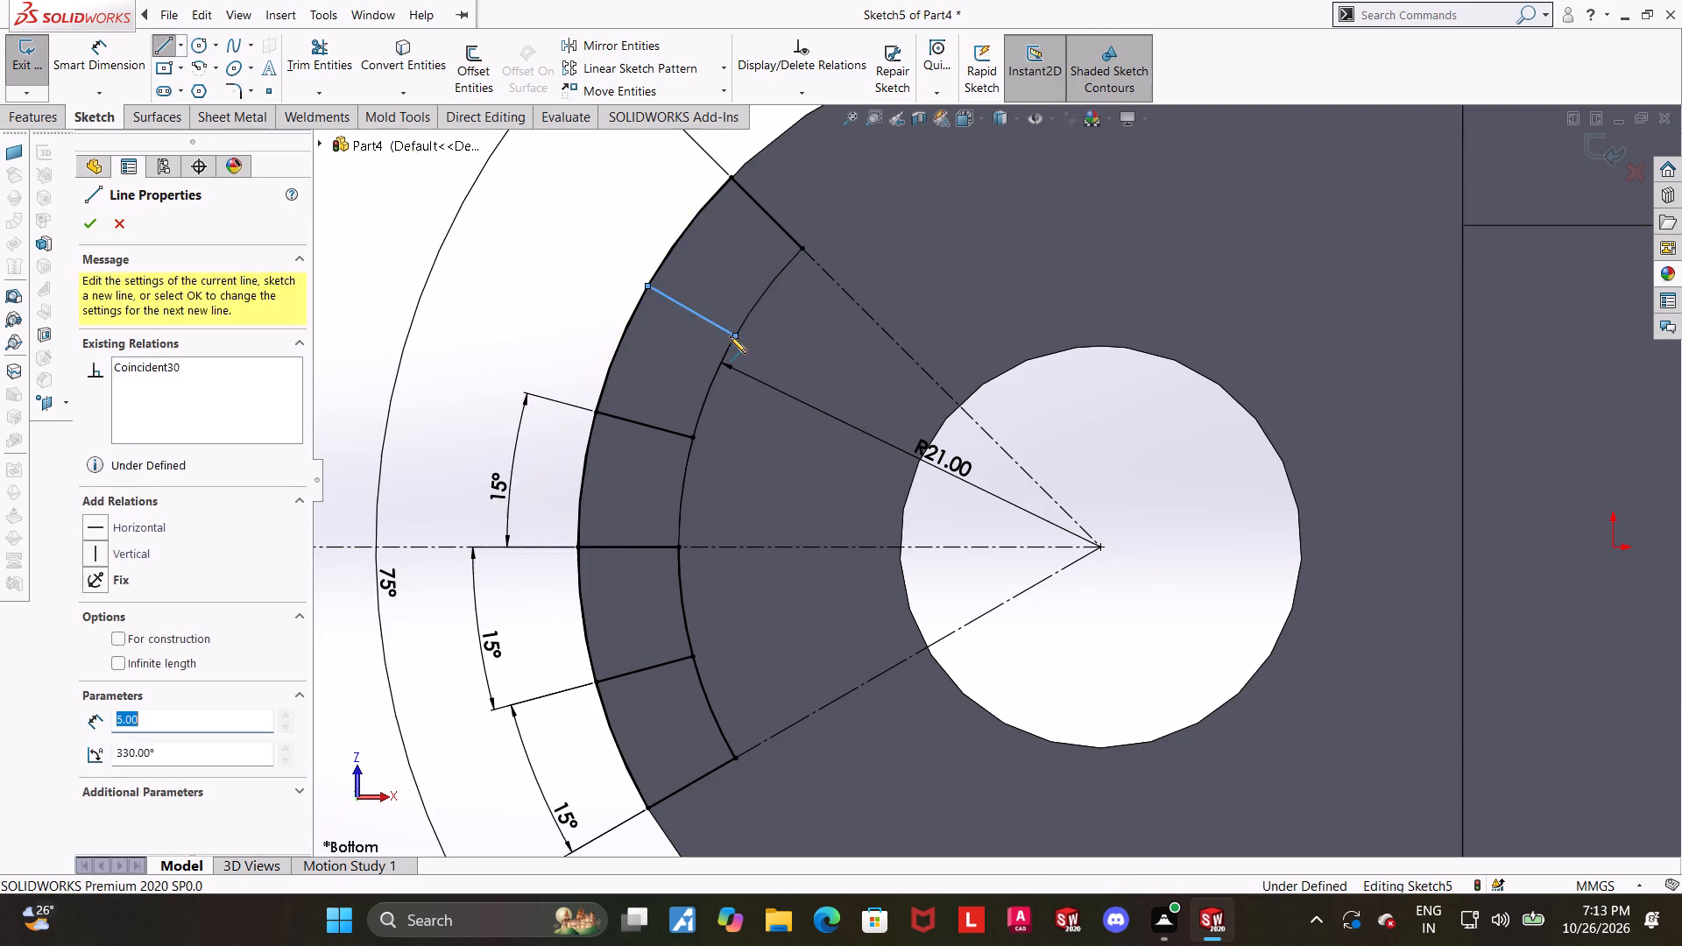
key(Escape)
key(Escape)
Dimension the angle between the newly sketched line and the radial line below it as 15°.
click(129, 49)
click(690, 310)
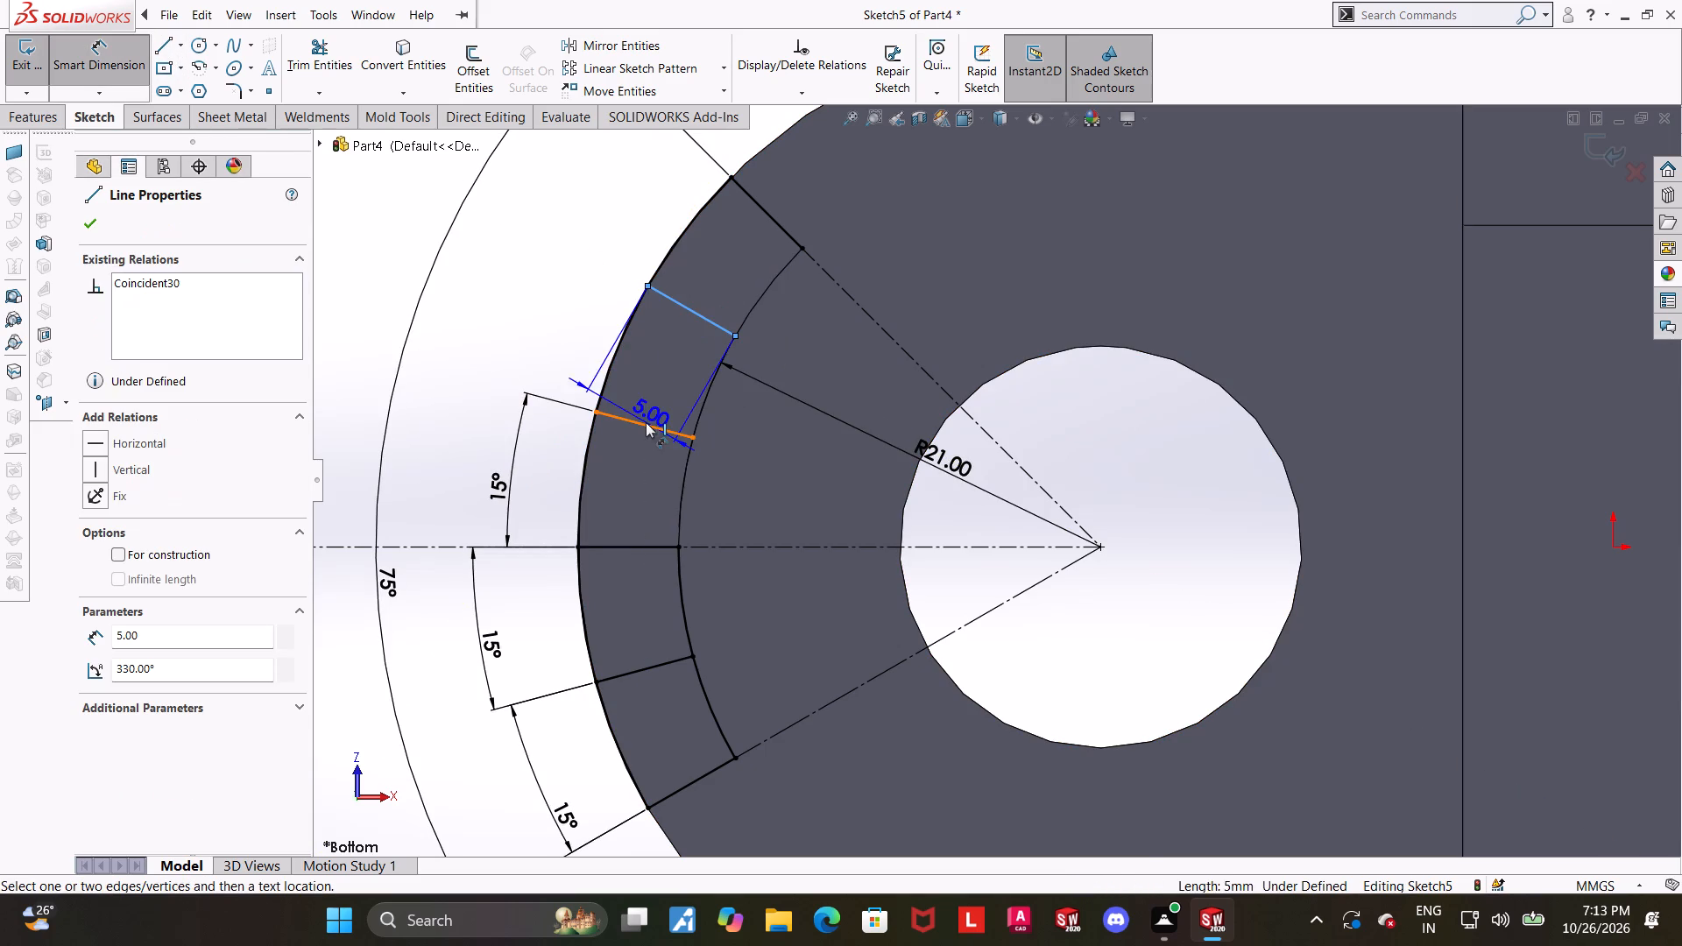
click(644, 422)
click(538, 293)
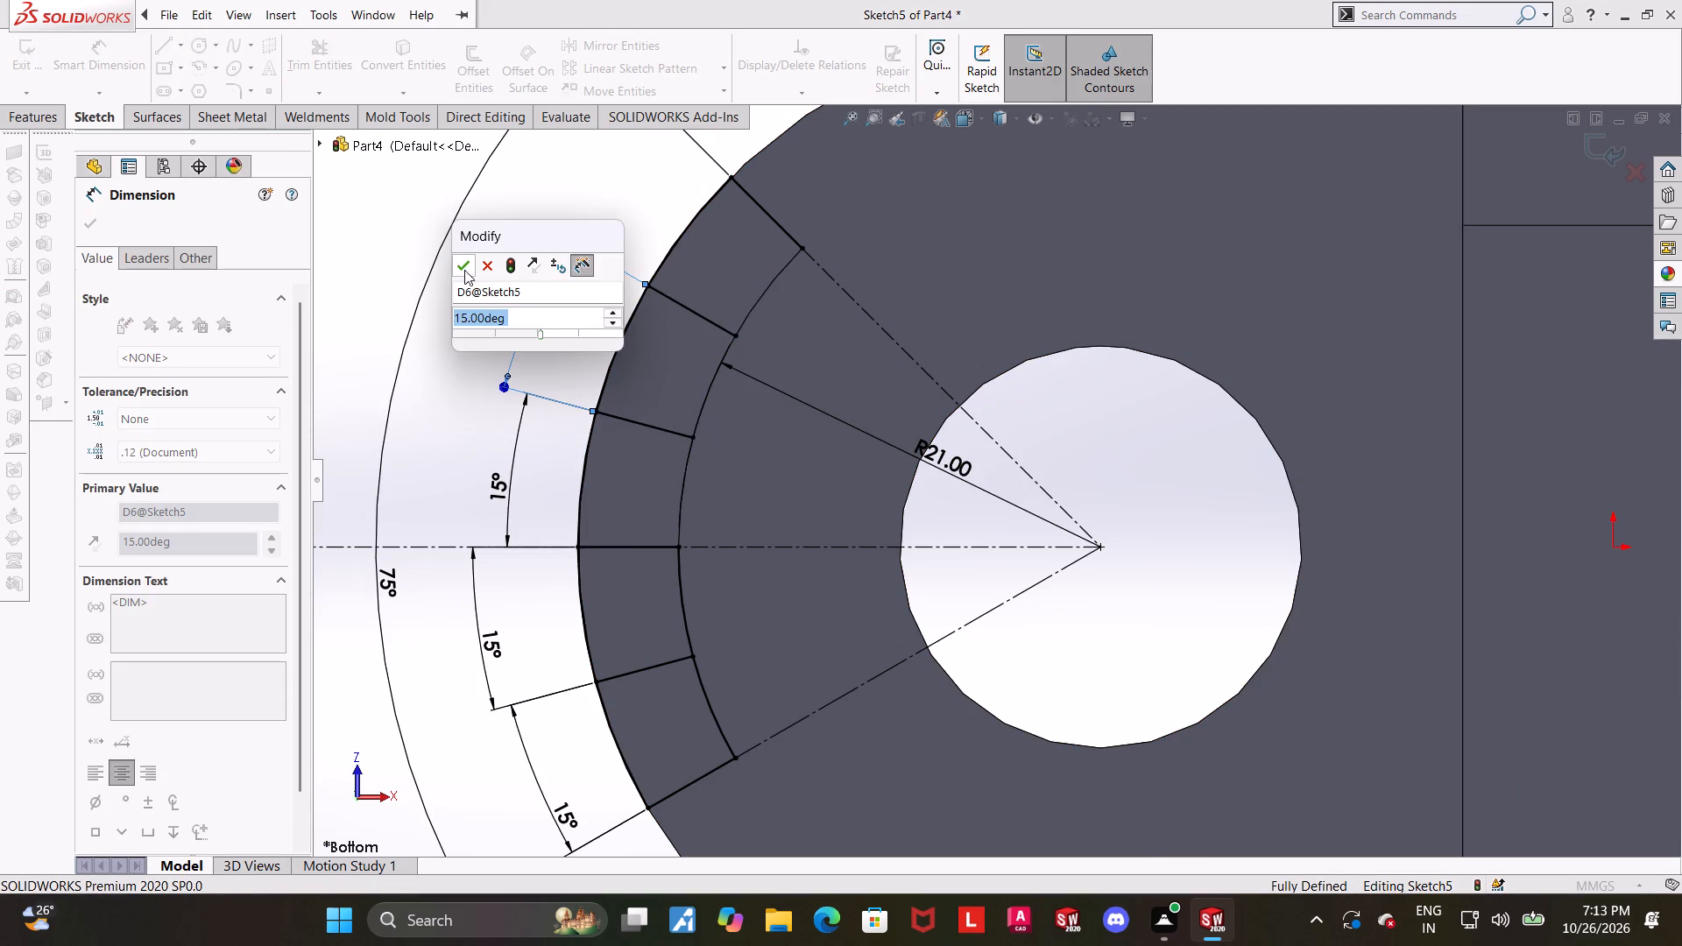
click(462, 267)
key(Escape)
key(Escape)
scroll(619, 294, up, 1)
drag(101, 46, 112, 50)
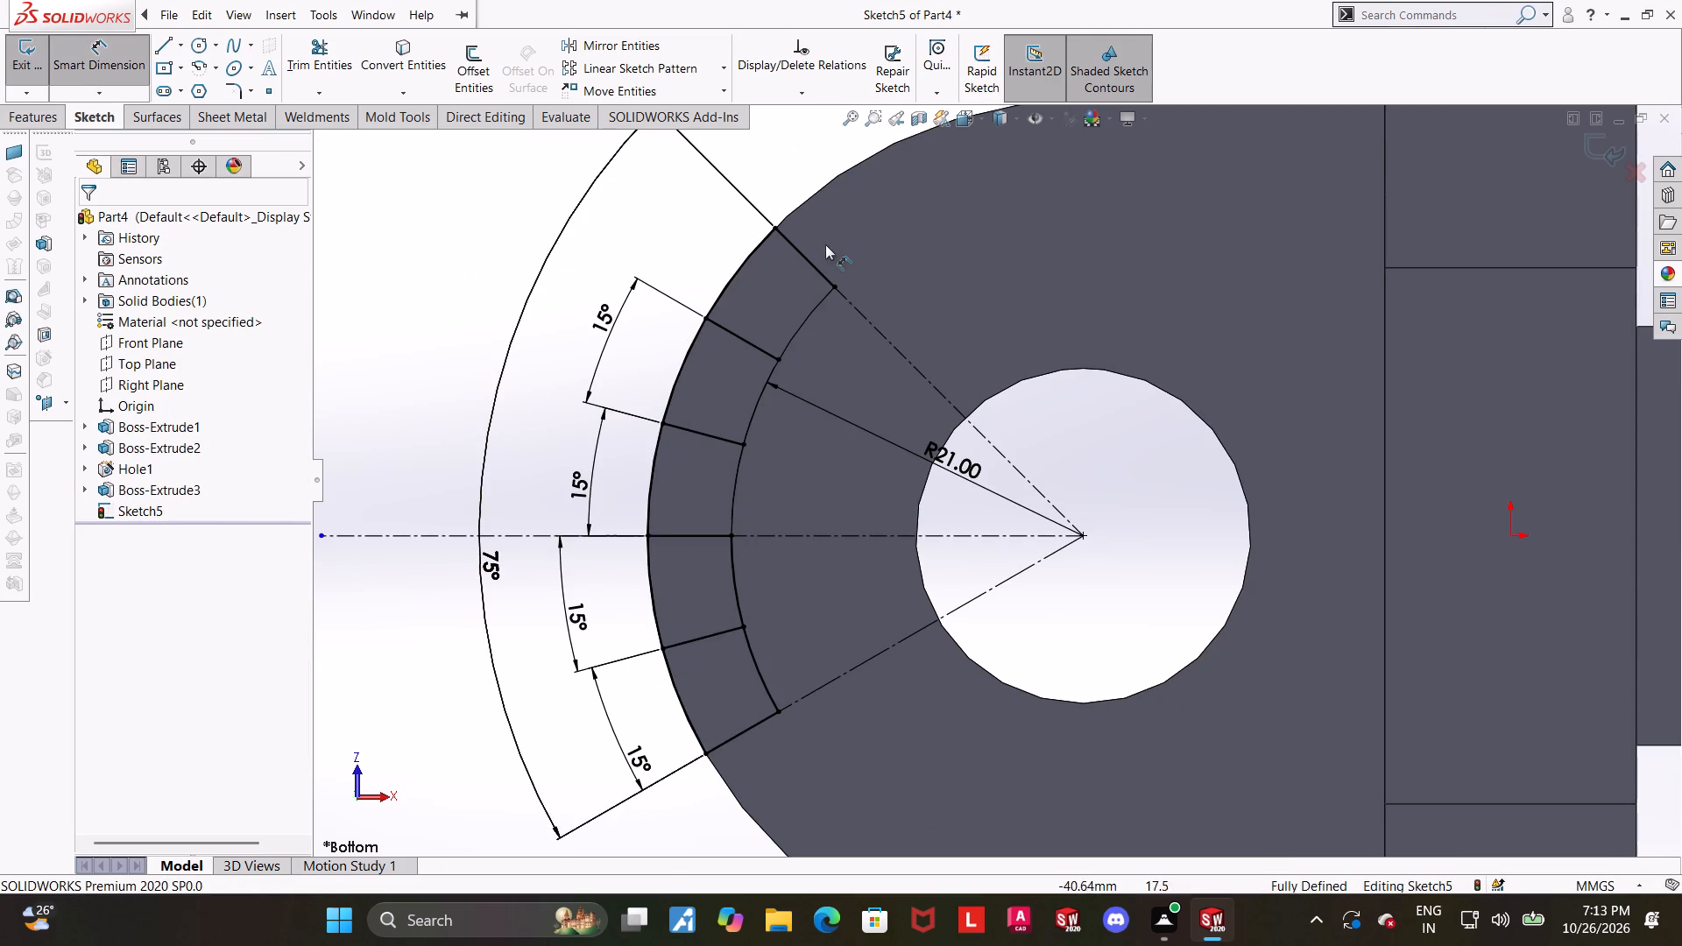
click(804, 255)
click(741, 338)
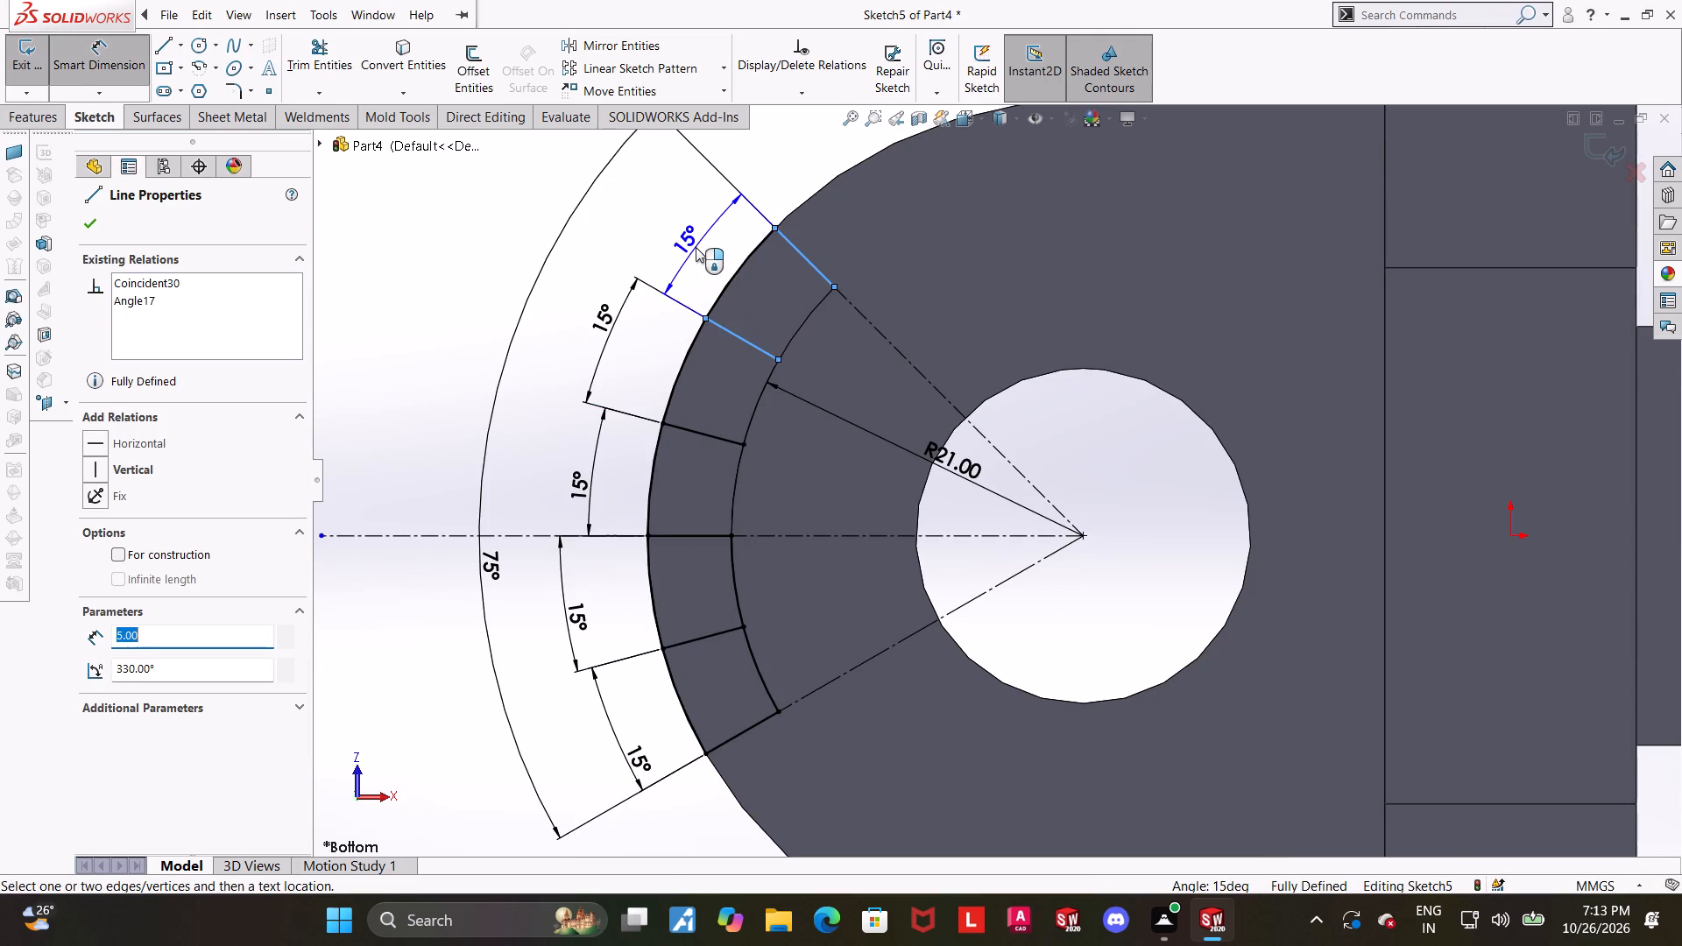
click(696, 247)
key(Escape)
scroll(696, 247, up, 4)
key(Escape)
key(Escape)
Examine the divided notch profile on the lug's face and rounded edge from an angled view.
scroll(978, 680, down, 2)
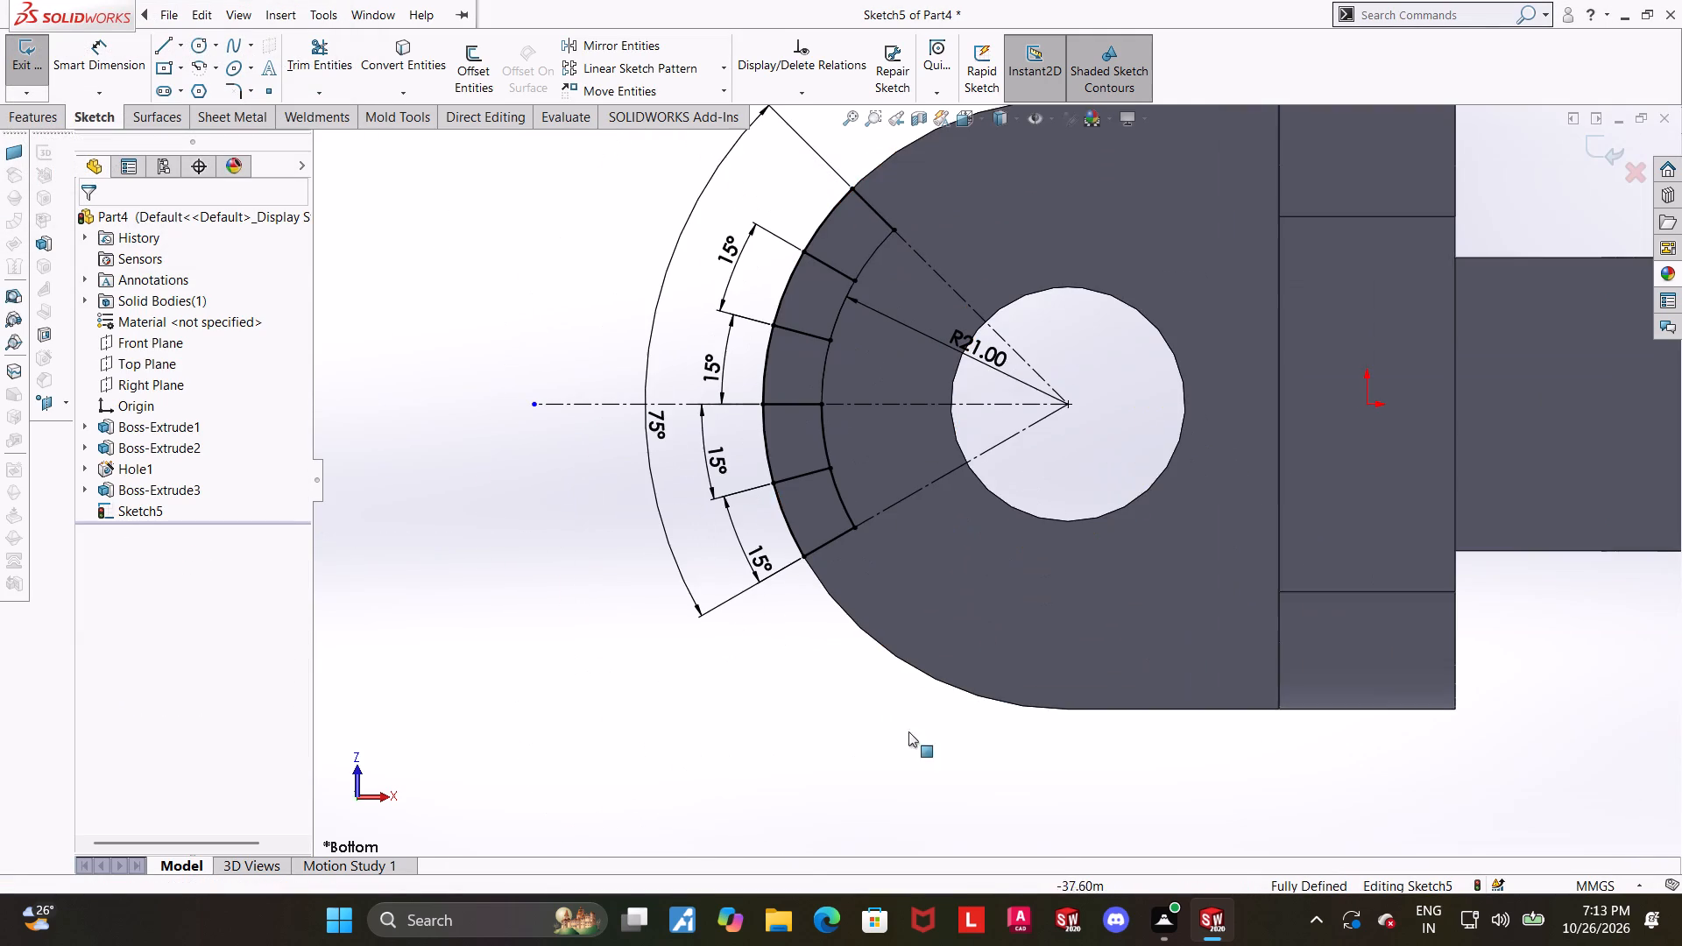
click(887, 749)
middle_drag(934, 579, 978, 597)
click(943, 751)
scroll(941, 688, up, 1)
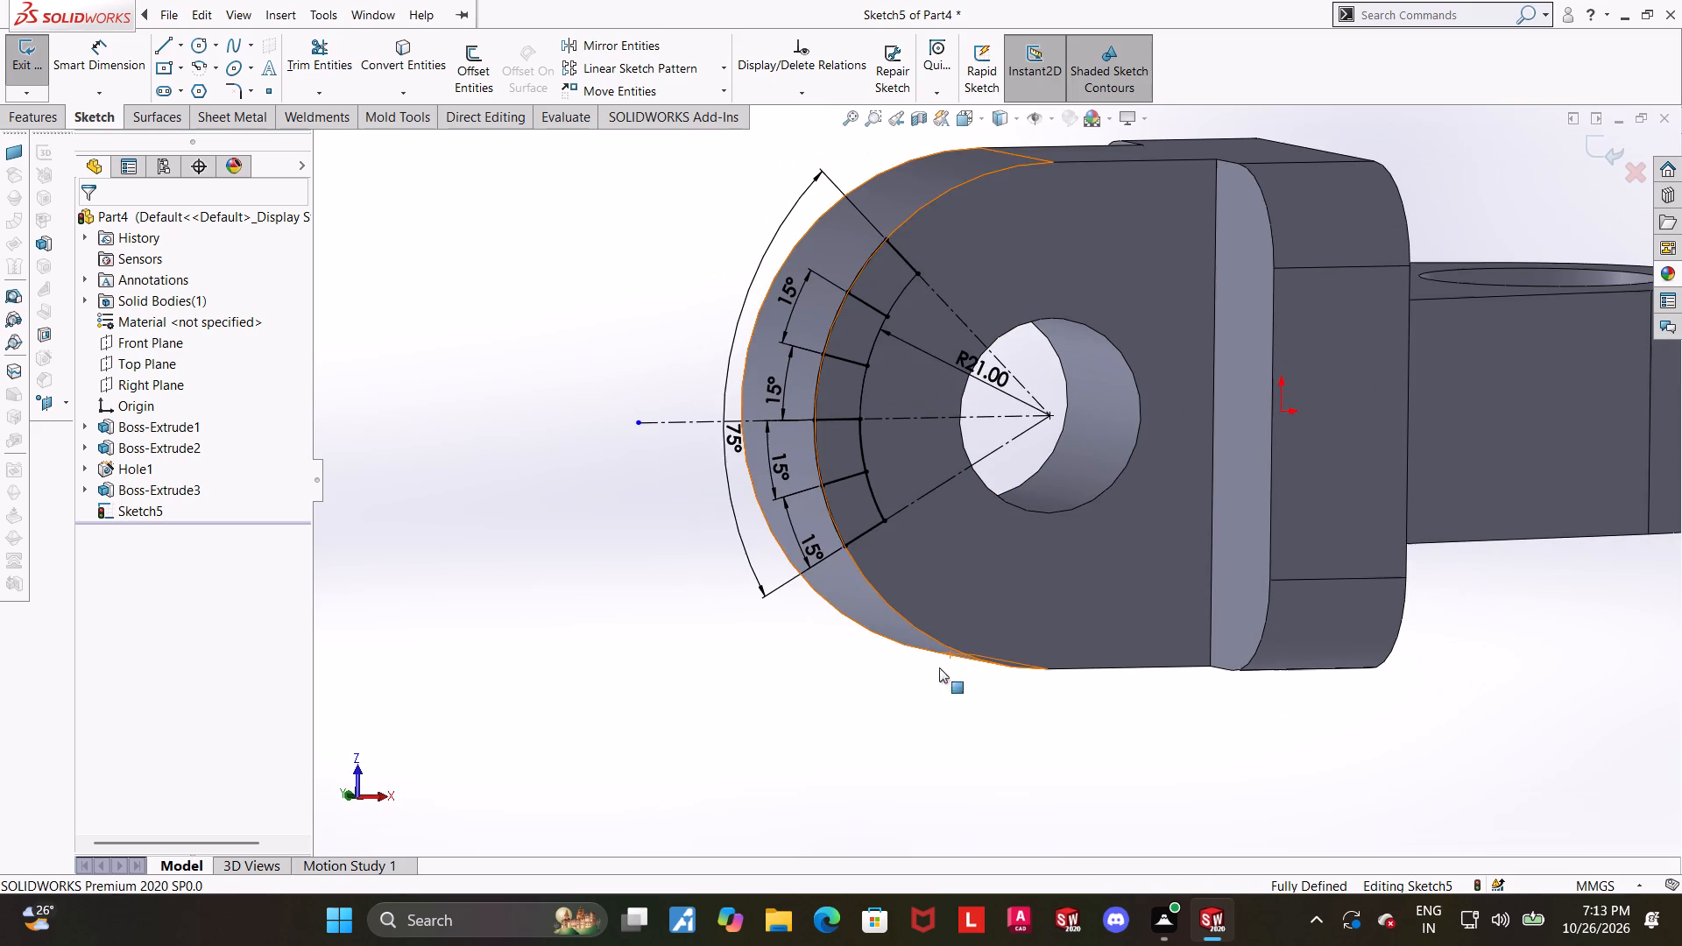
scroll(988, 297, down, 2)
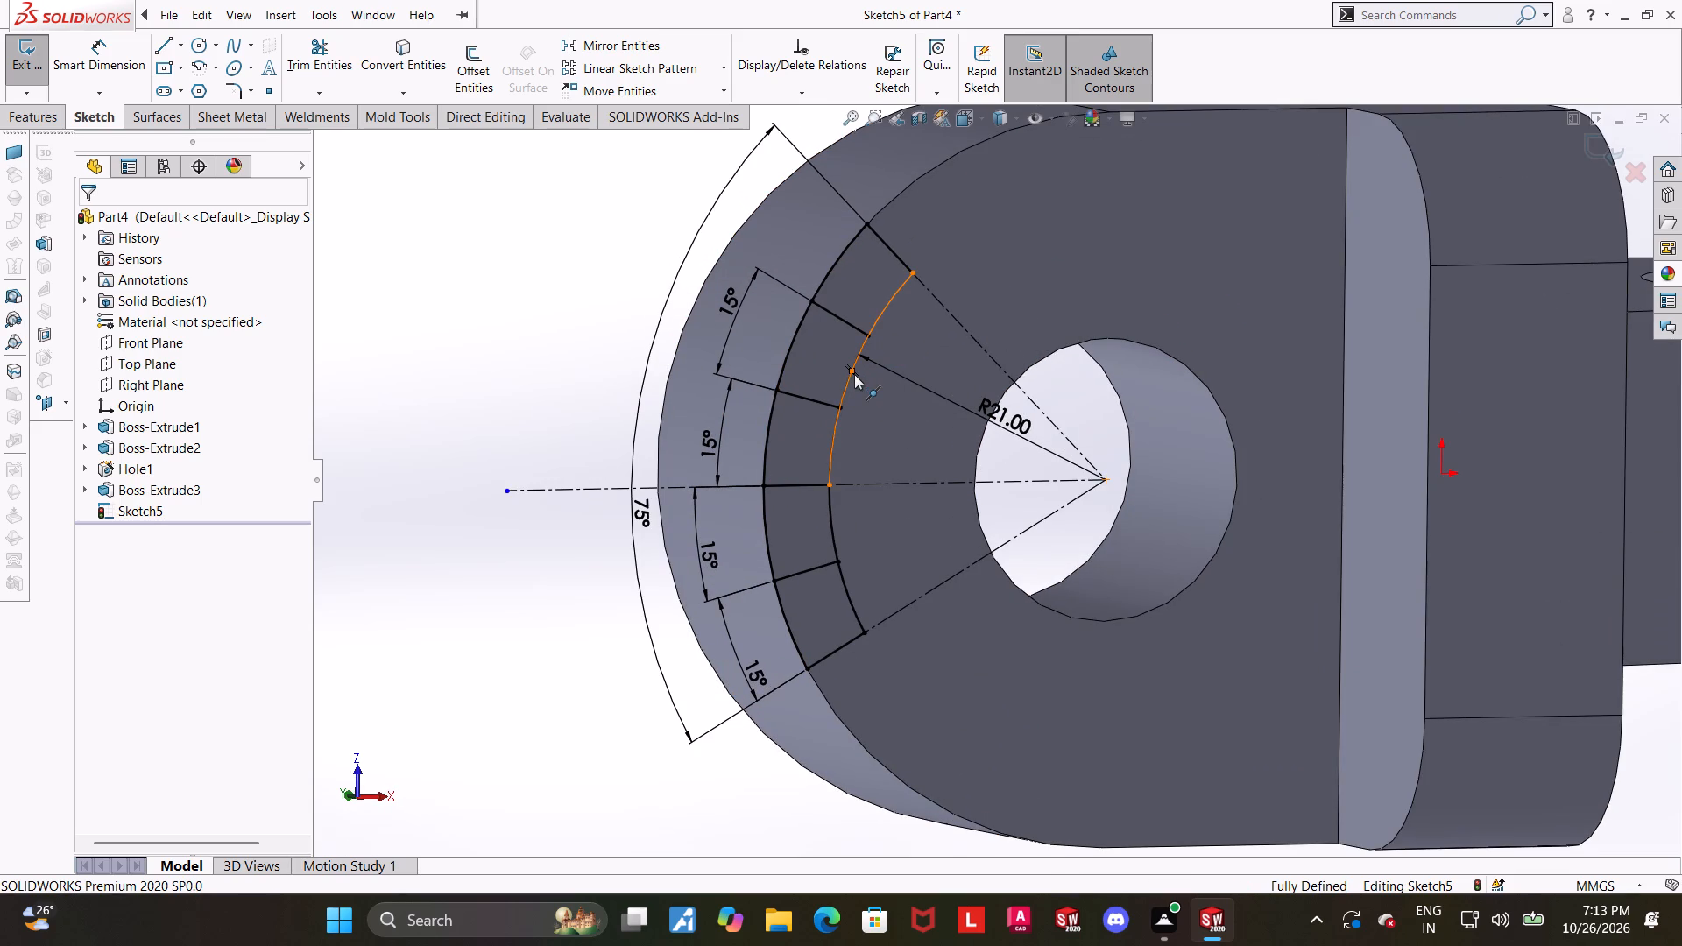
click(846, 406)
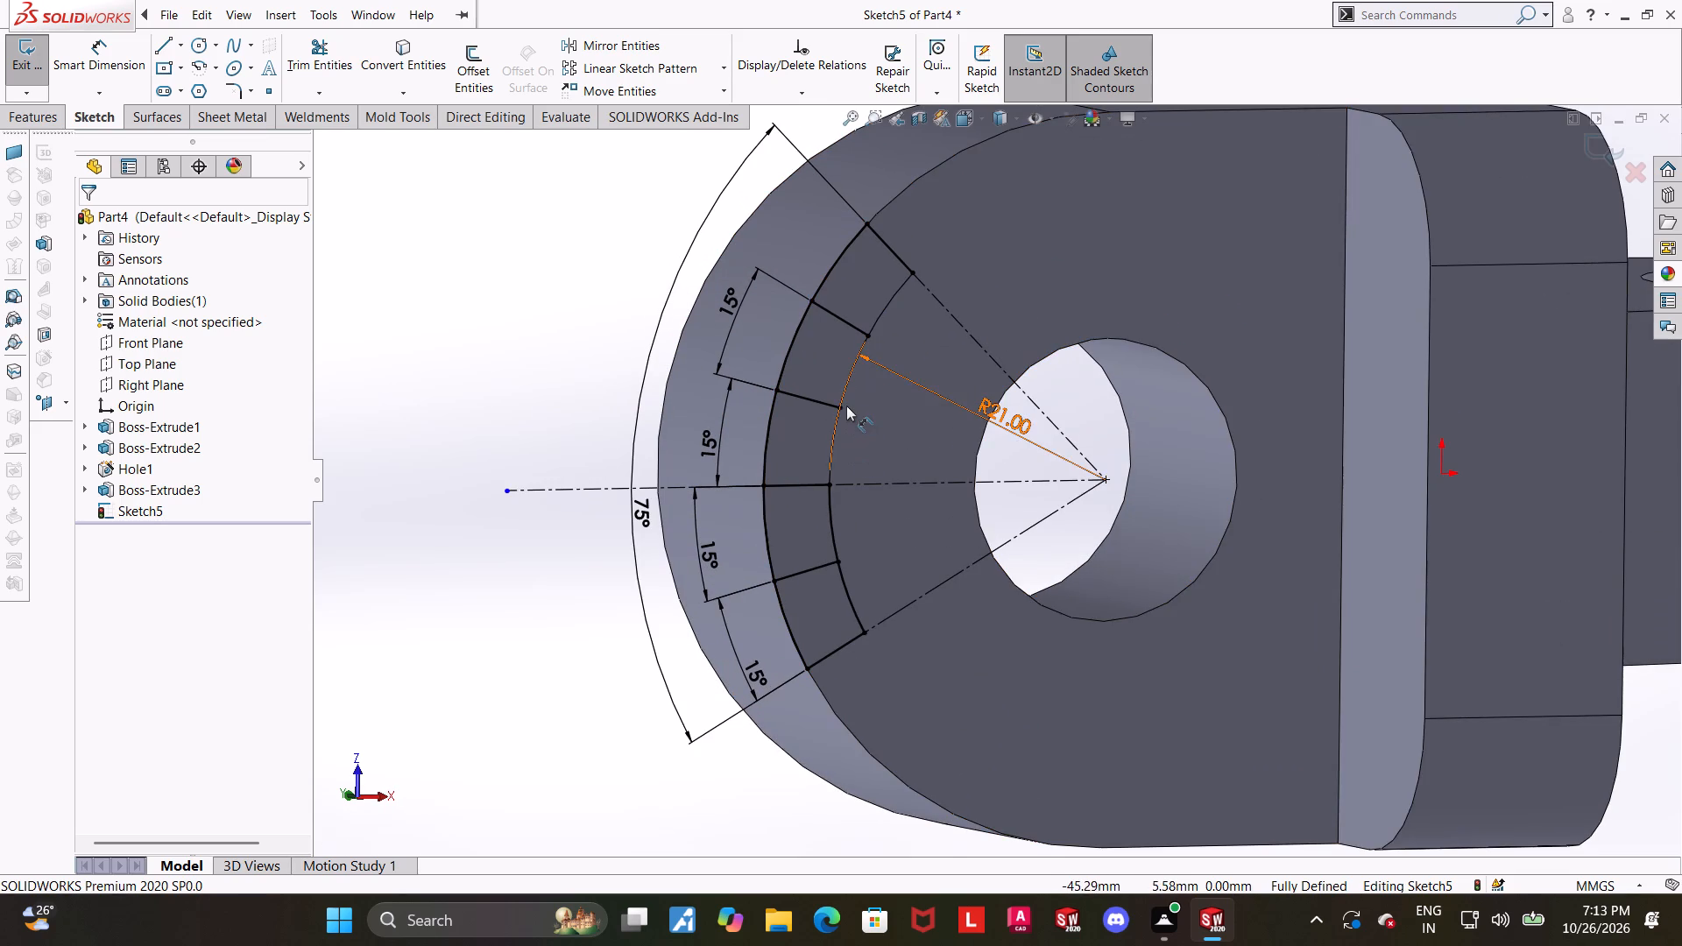
key(Escape)
click(742, 781)
scroll(852, 415, down, 2)
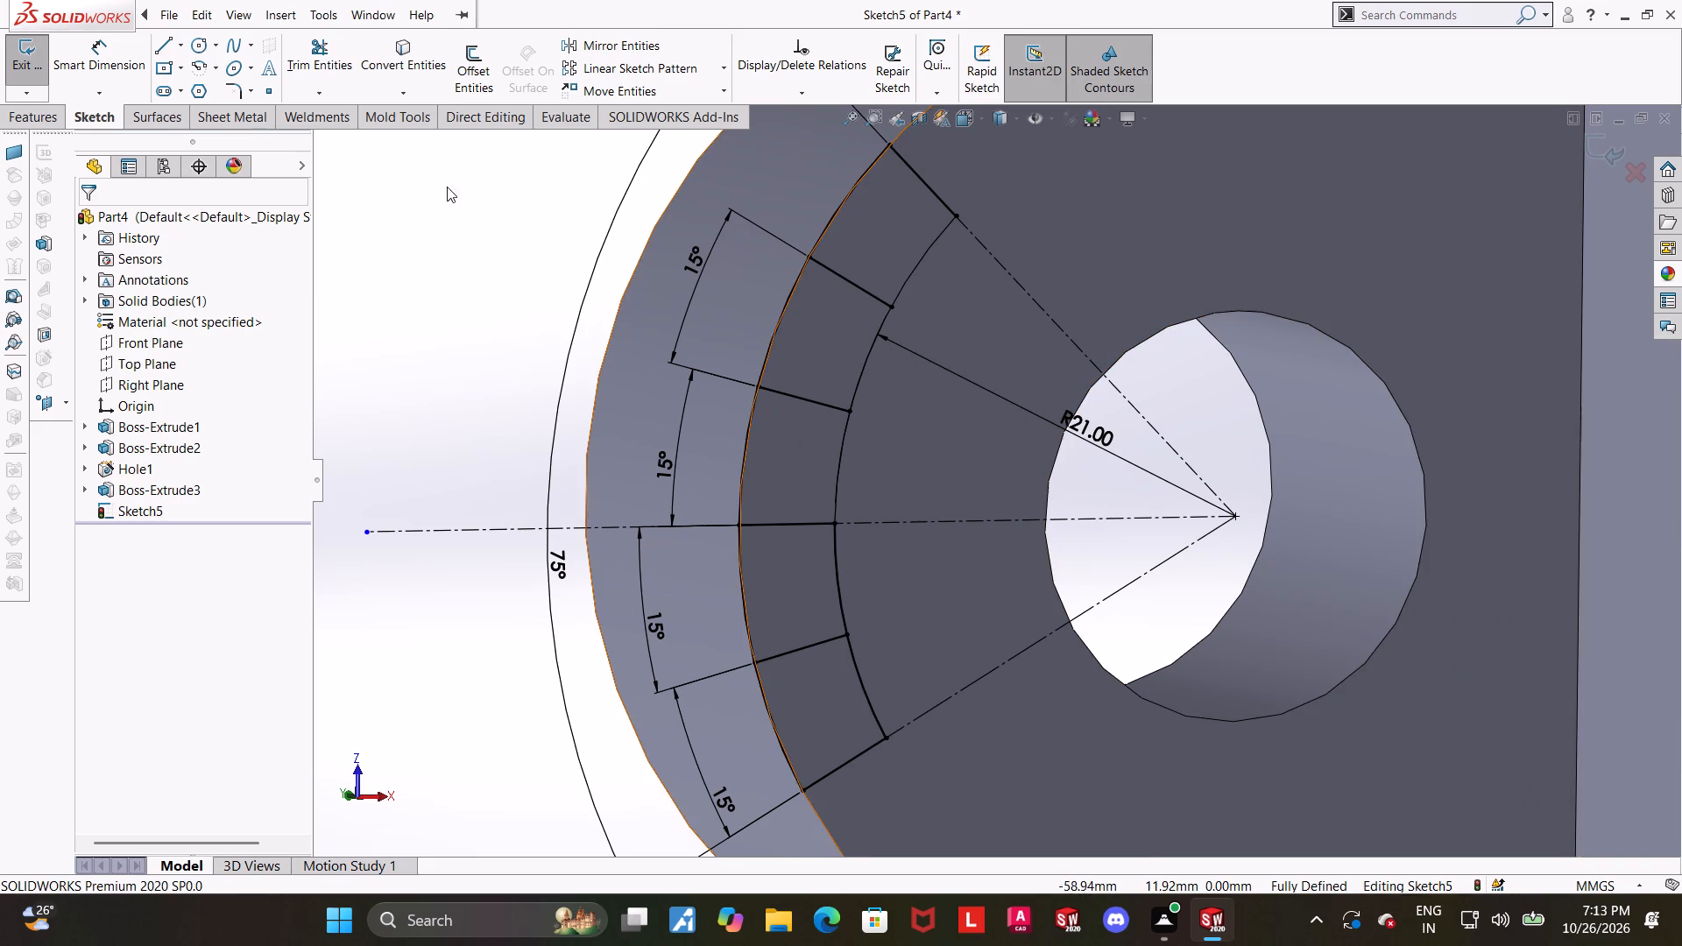
Power-trim alternate segments of the rounded outer edge and R21 arc between the radial lines, keeping trimmed entities as construction geometry.
click(328, 61)
click(88, 600)
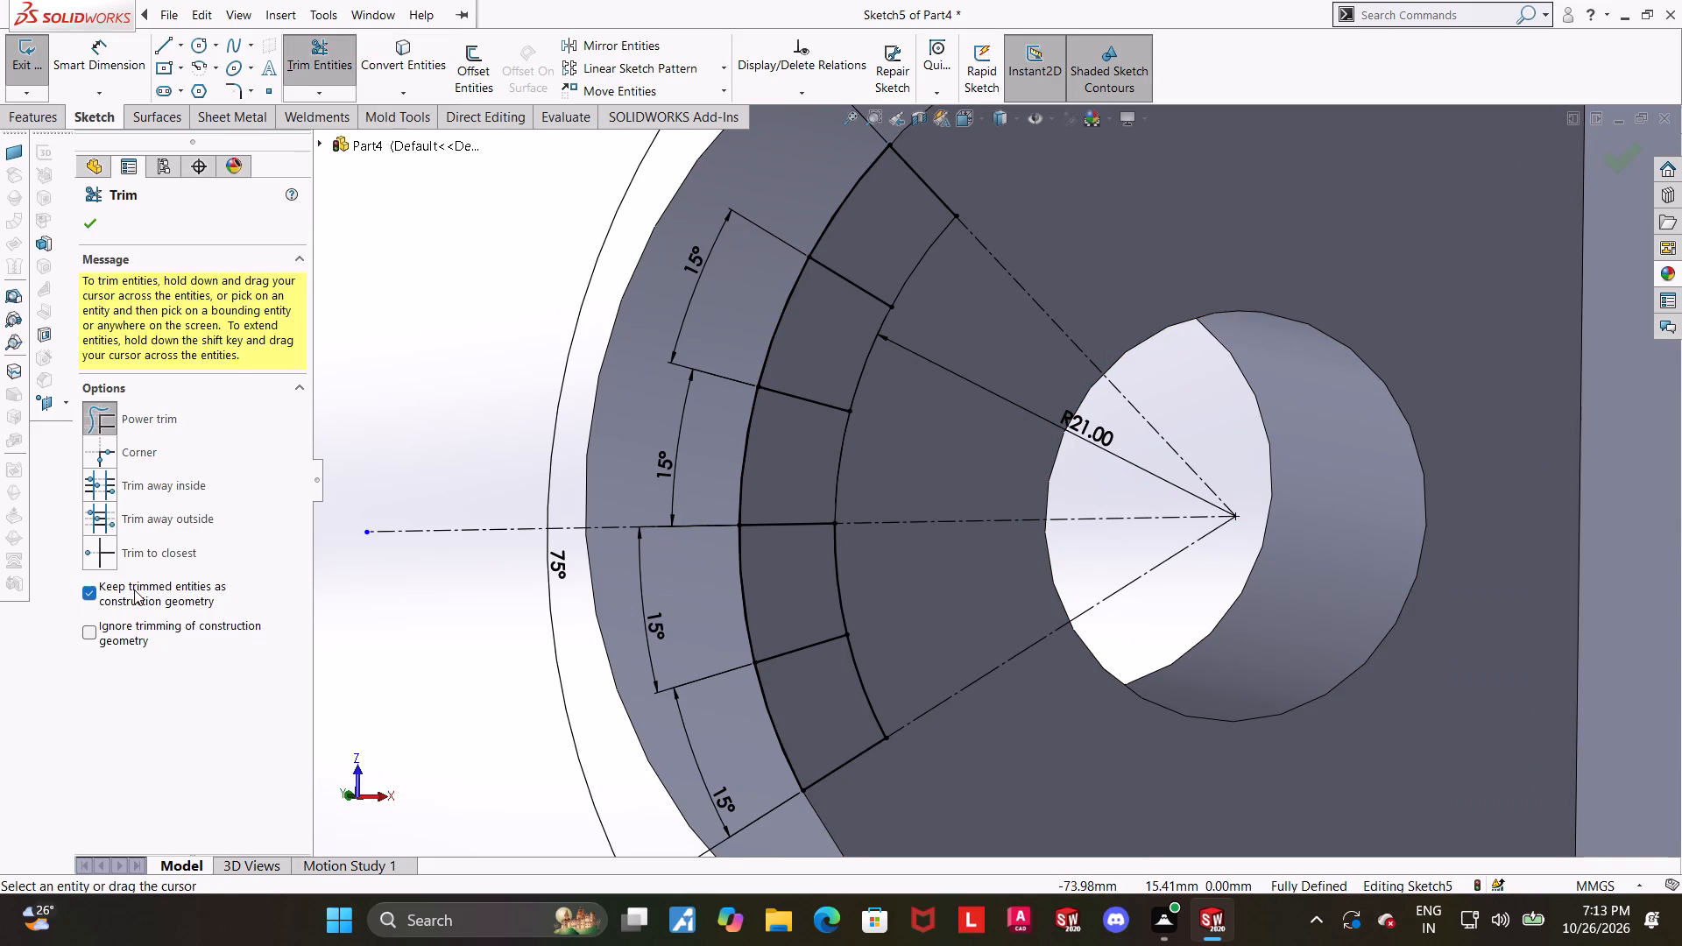
scroll(223, 597, up, 1)
scroll(689, 564, up, 1)
scroll(885, 744, down, 1)
drag(840, 658, 694, 695)
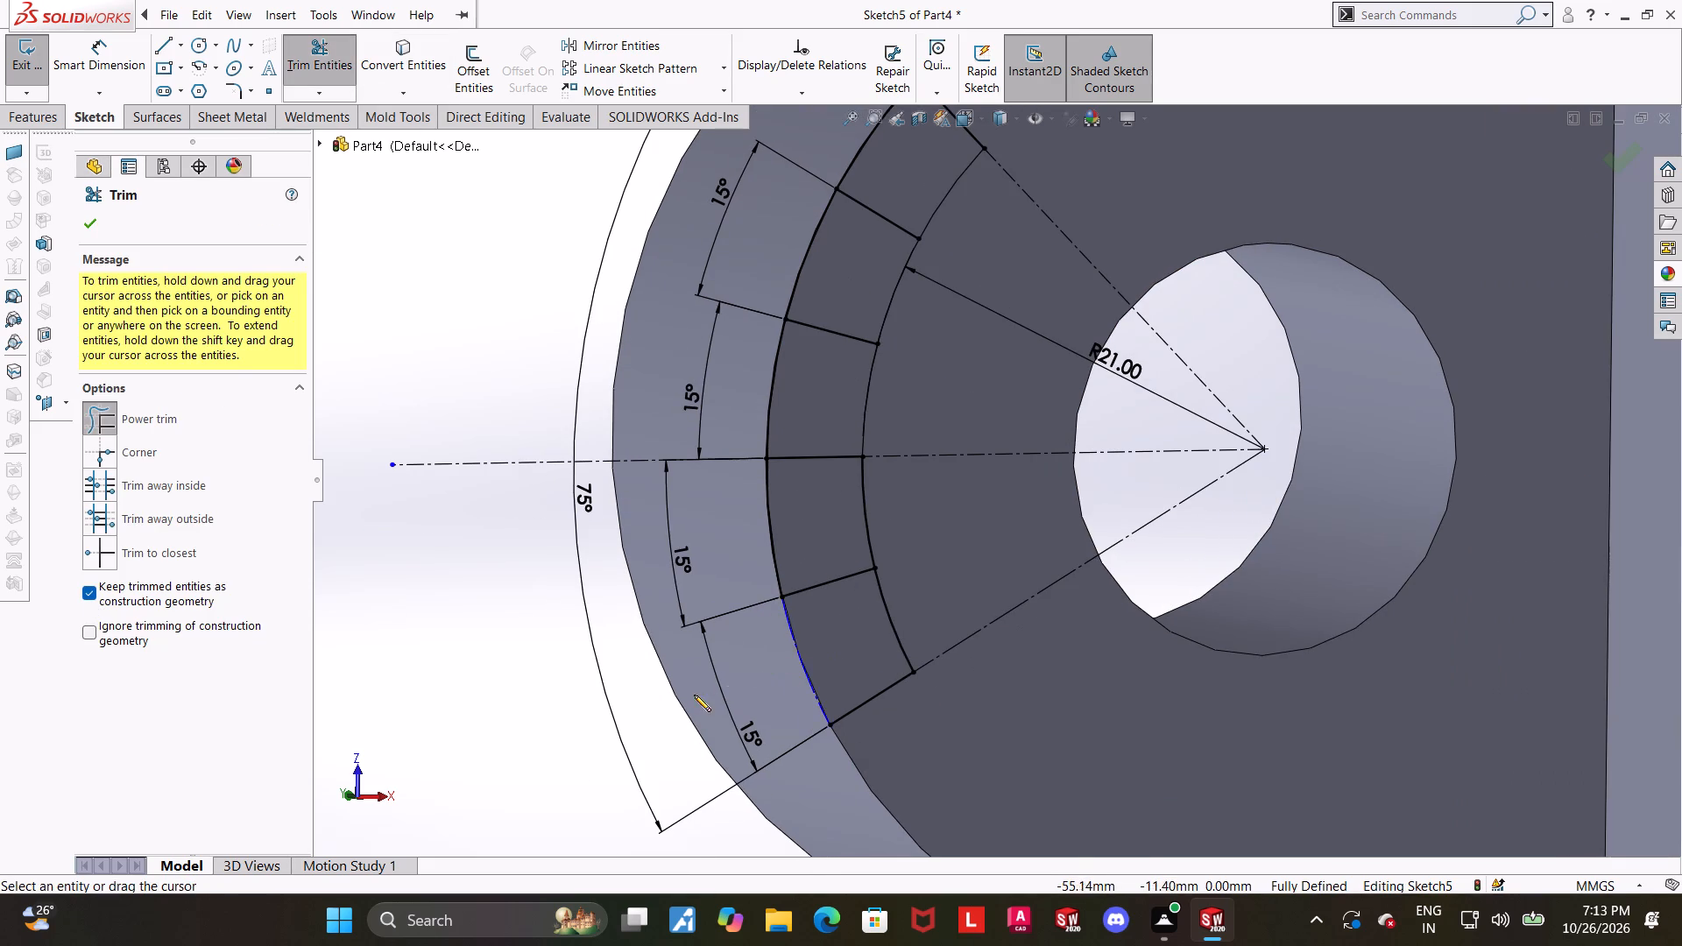
drag(927, 506, 846, 504)
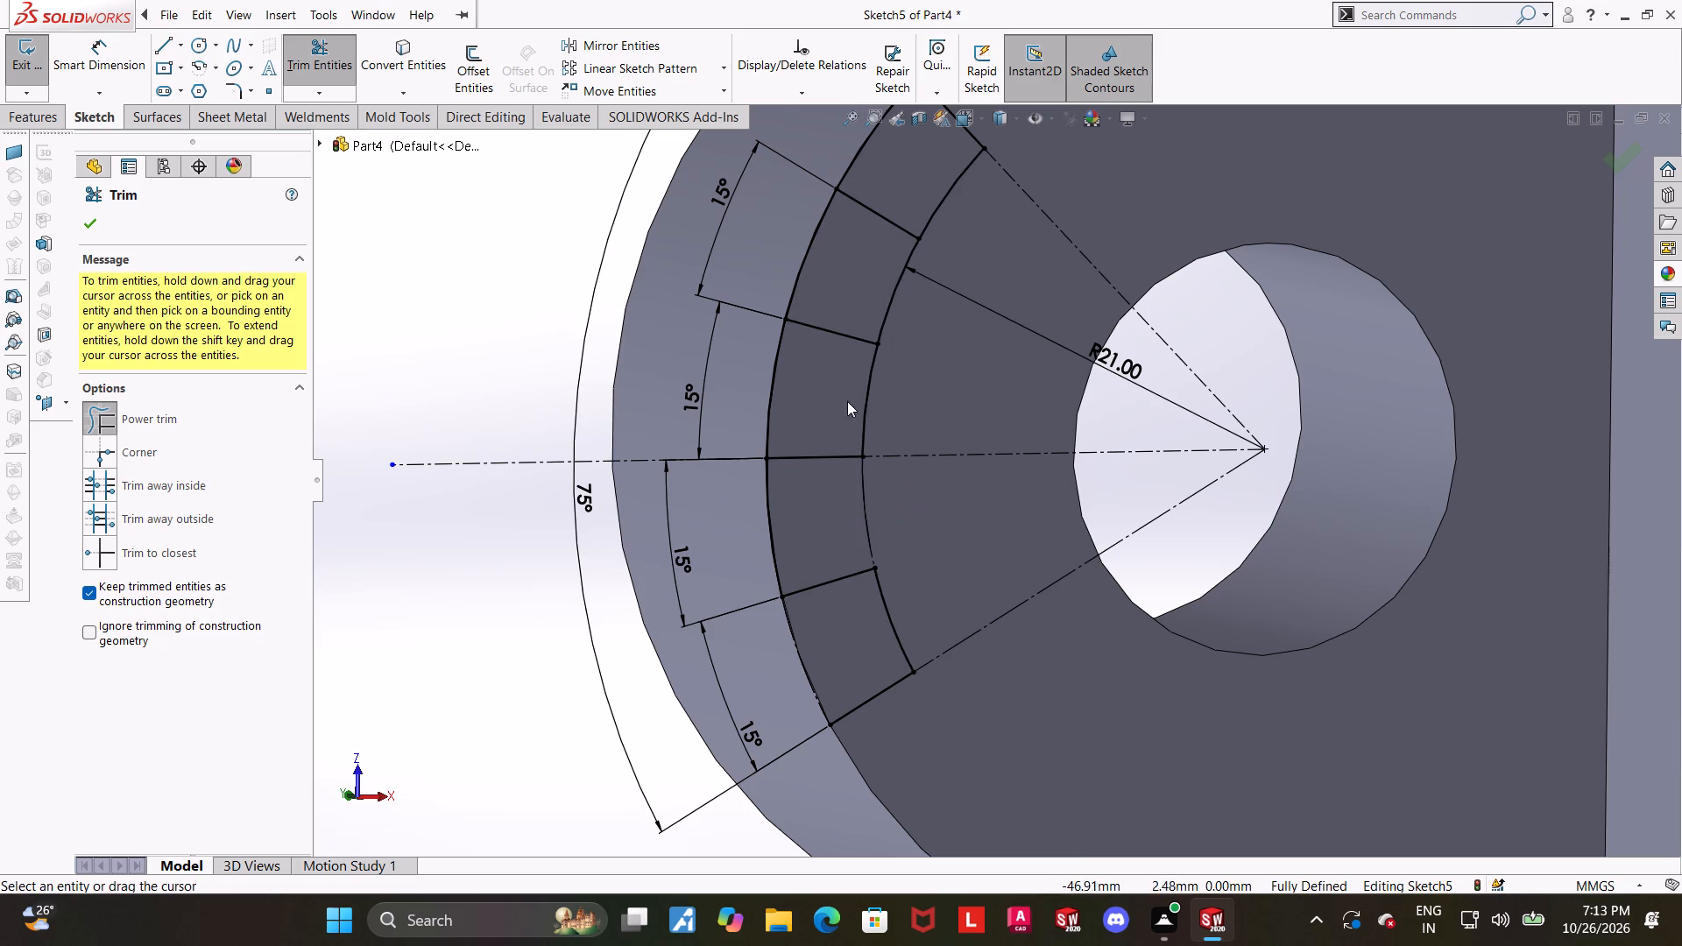
drag(797, 395, 668, 378)
drag(927, 307, 881, 283)
scroll(894, 286, up, 2)
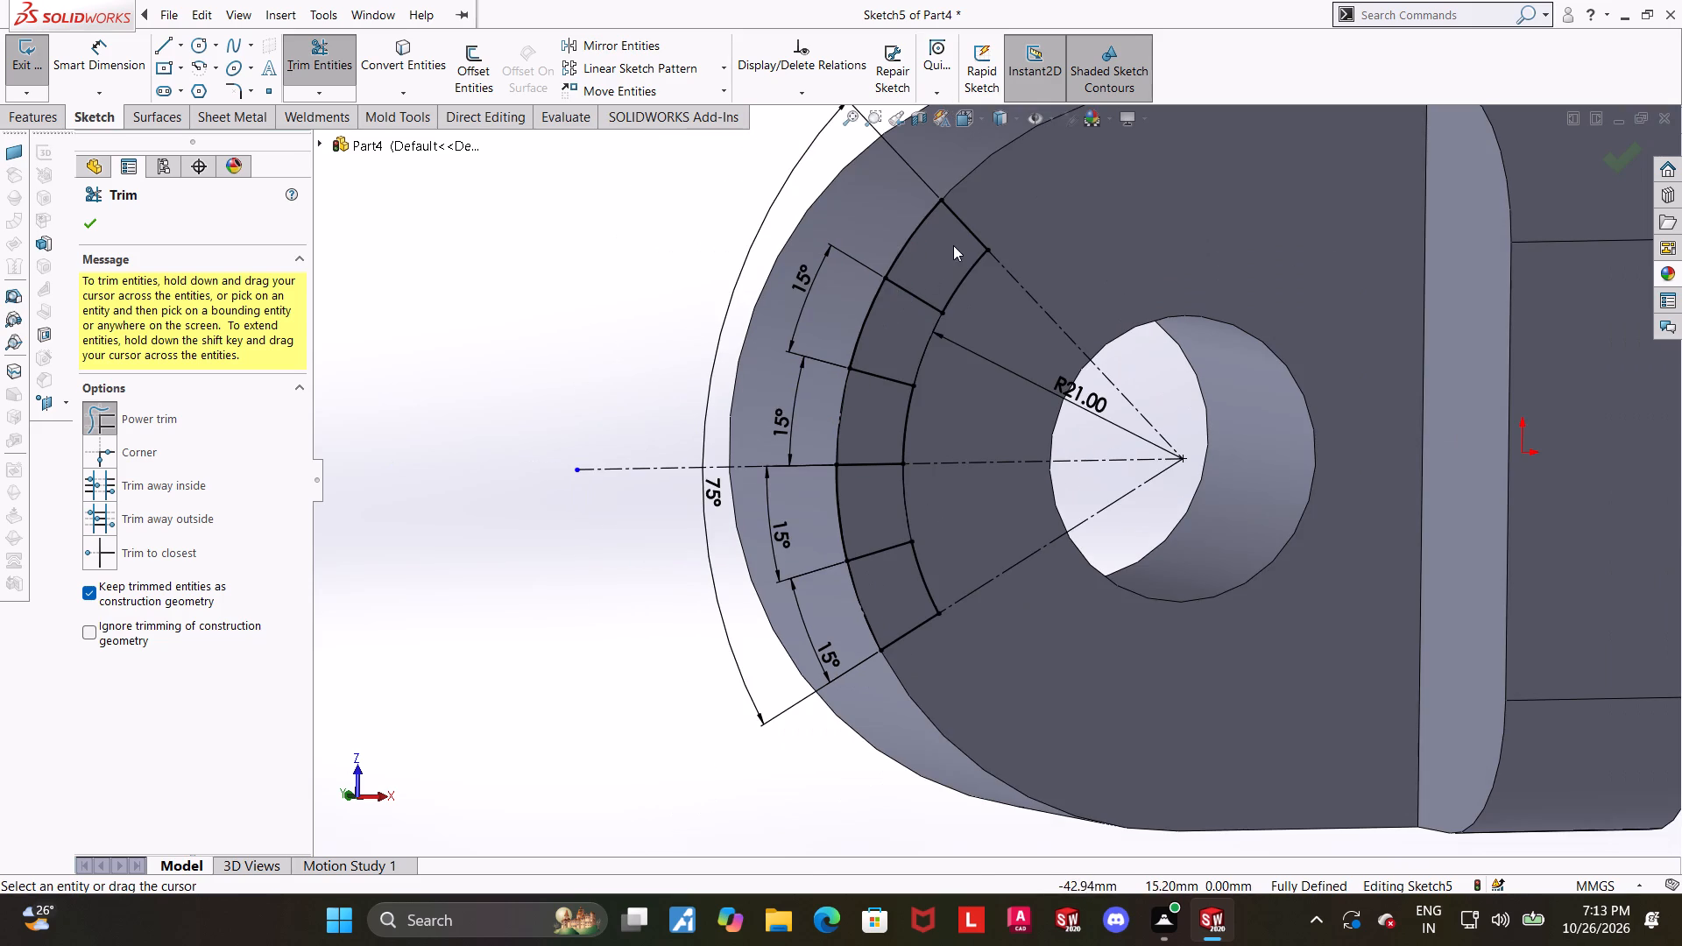
drag(949, 244, 837, 204)
Examine the trimmed stepped profile from slightly different angles, then return to the bottom view.
middle_drag(1071, 294, 993, 298)
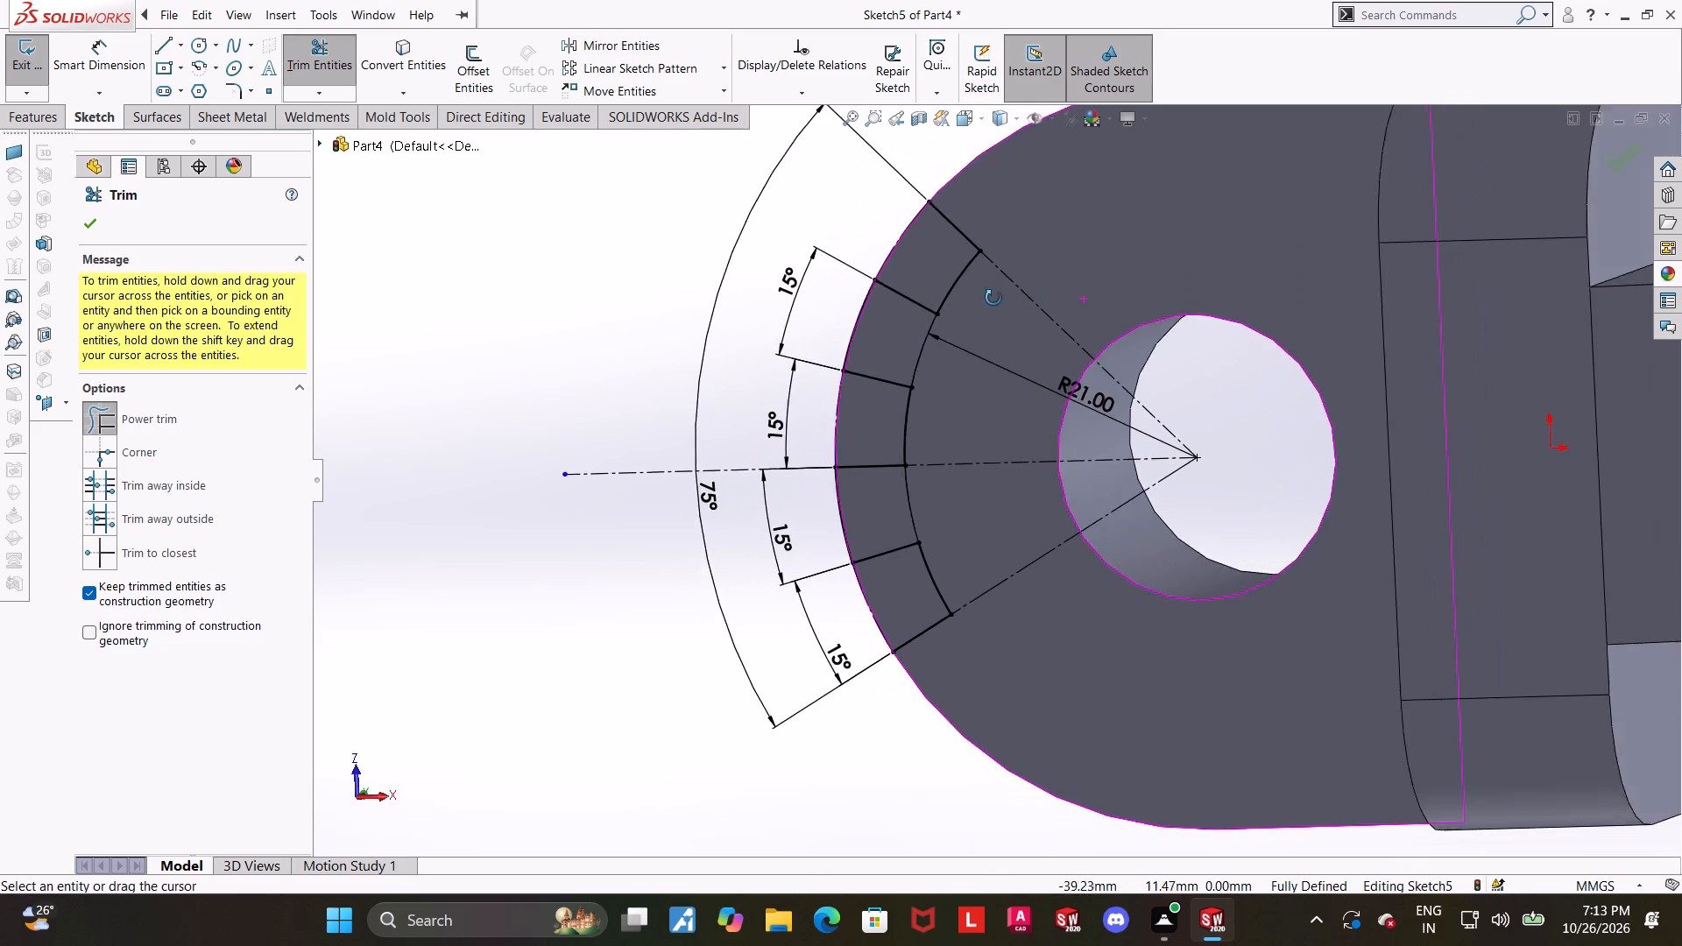
middle_drag(993, 298, 1015, 272)
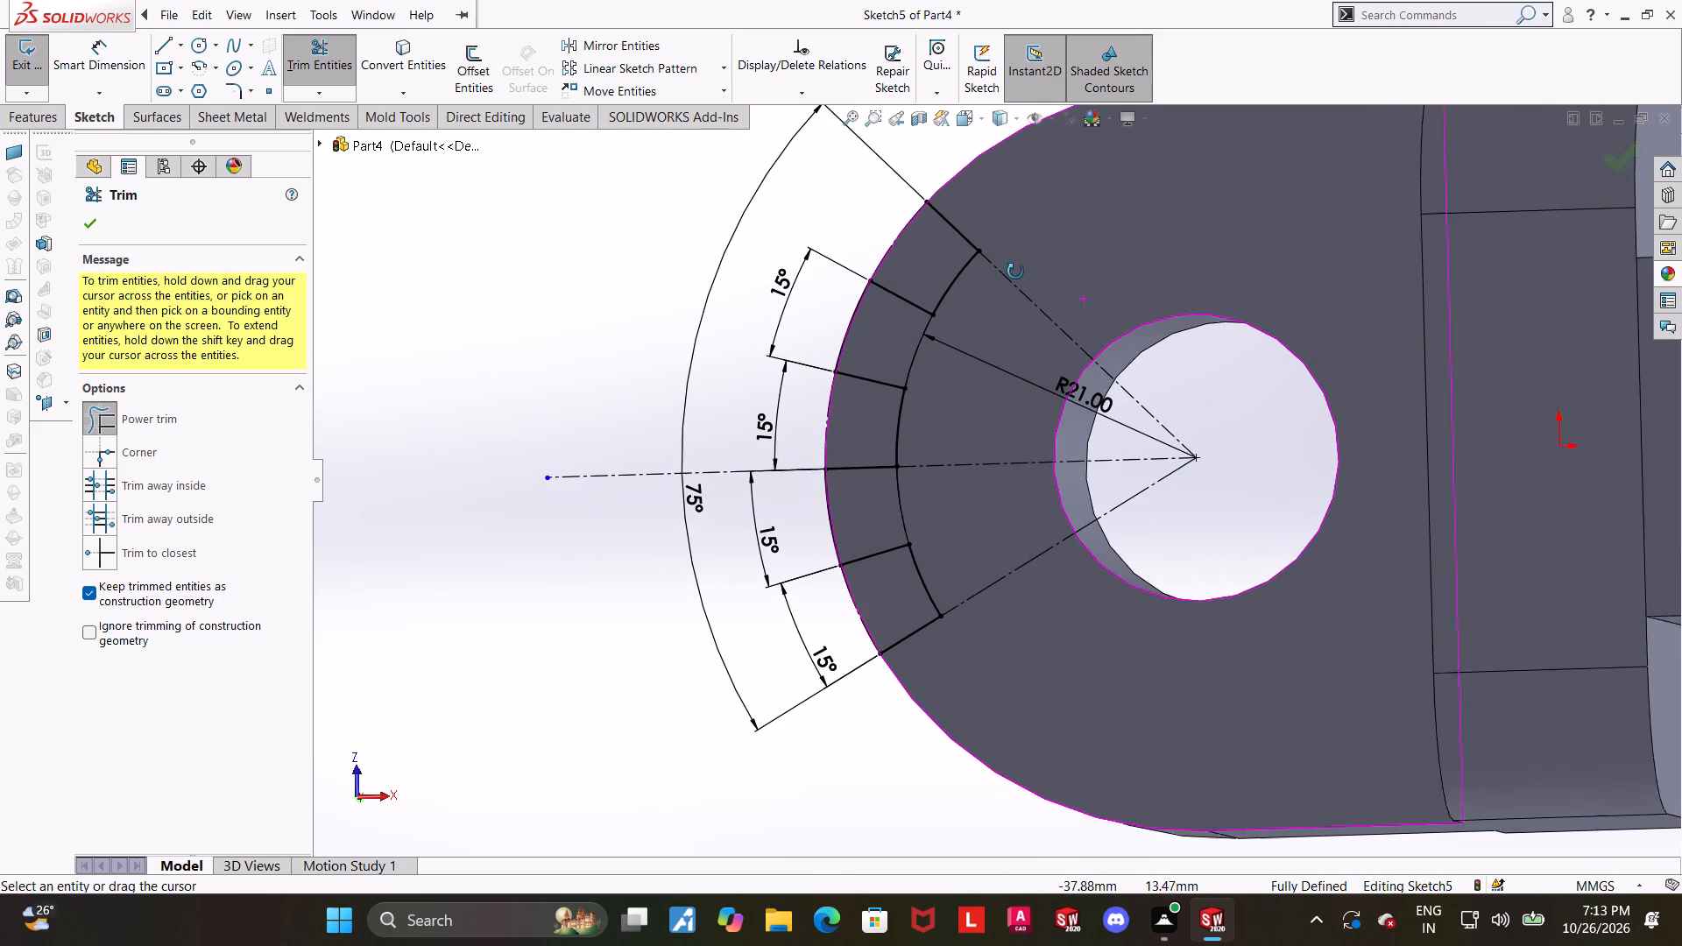
middle_drag(1015, 272, 1023, 277)
middle_drag(901, 736, 907, 717)
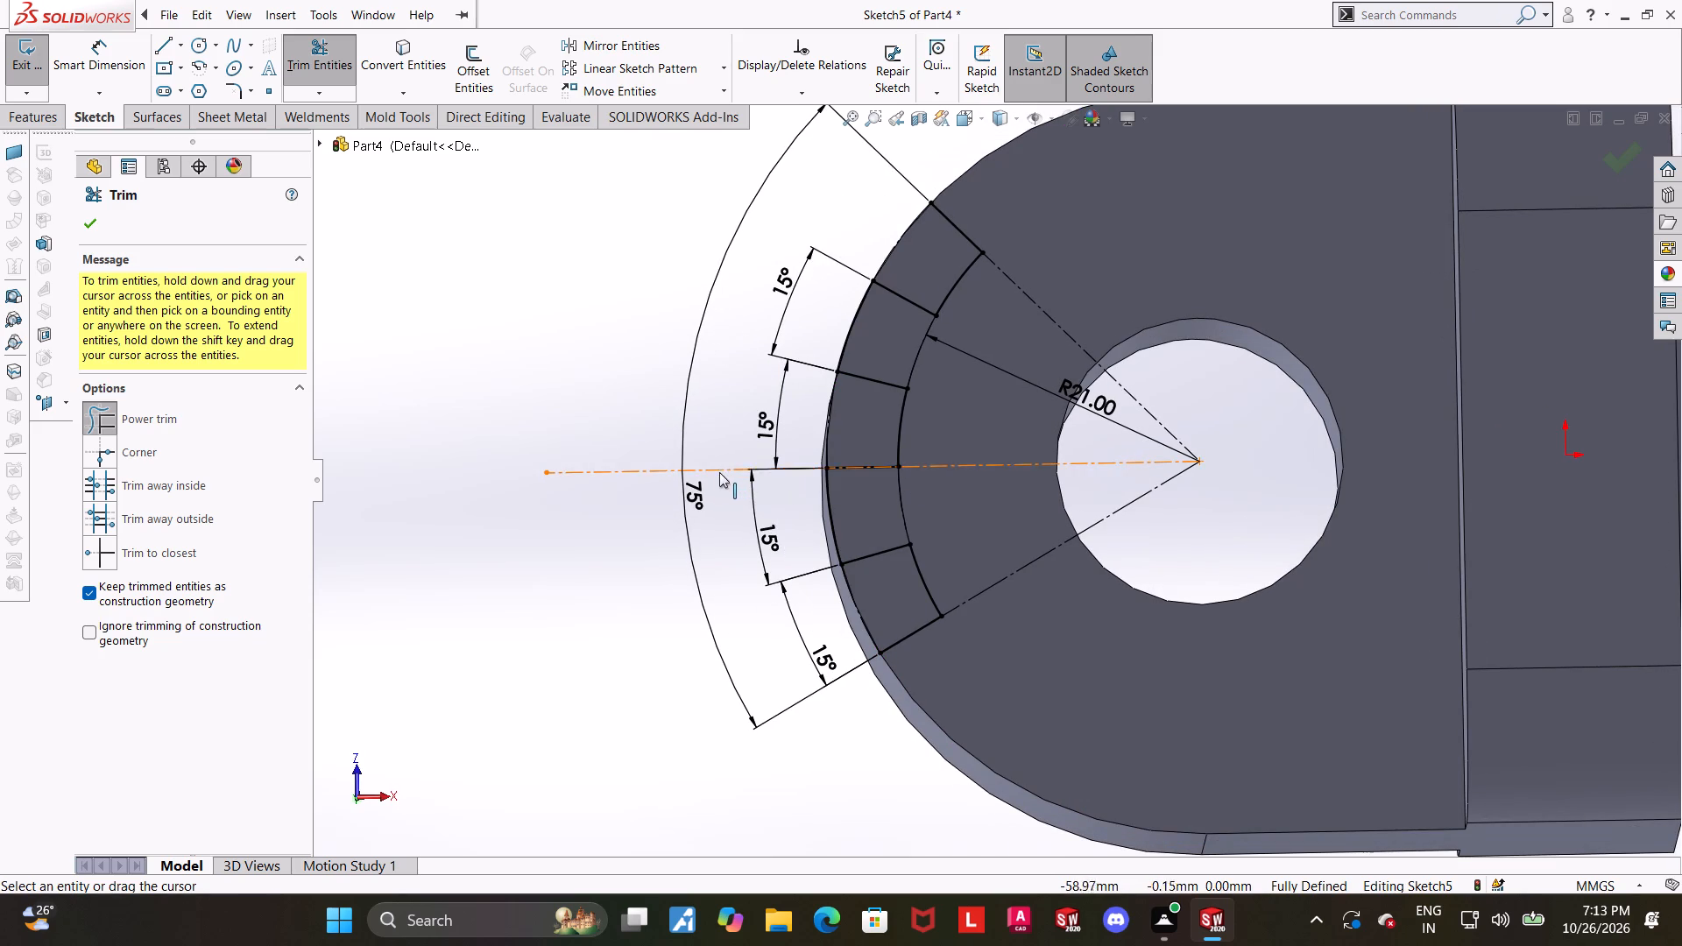
middle_drag(489, 388, 460, 396)
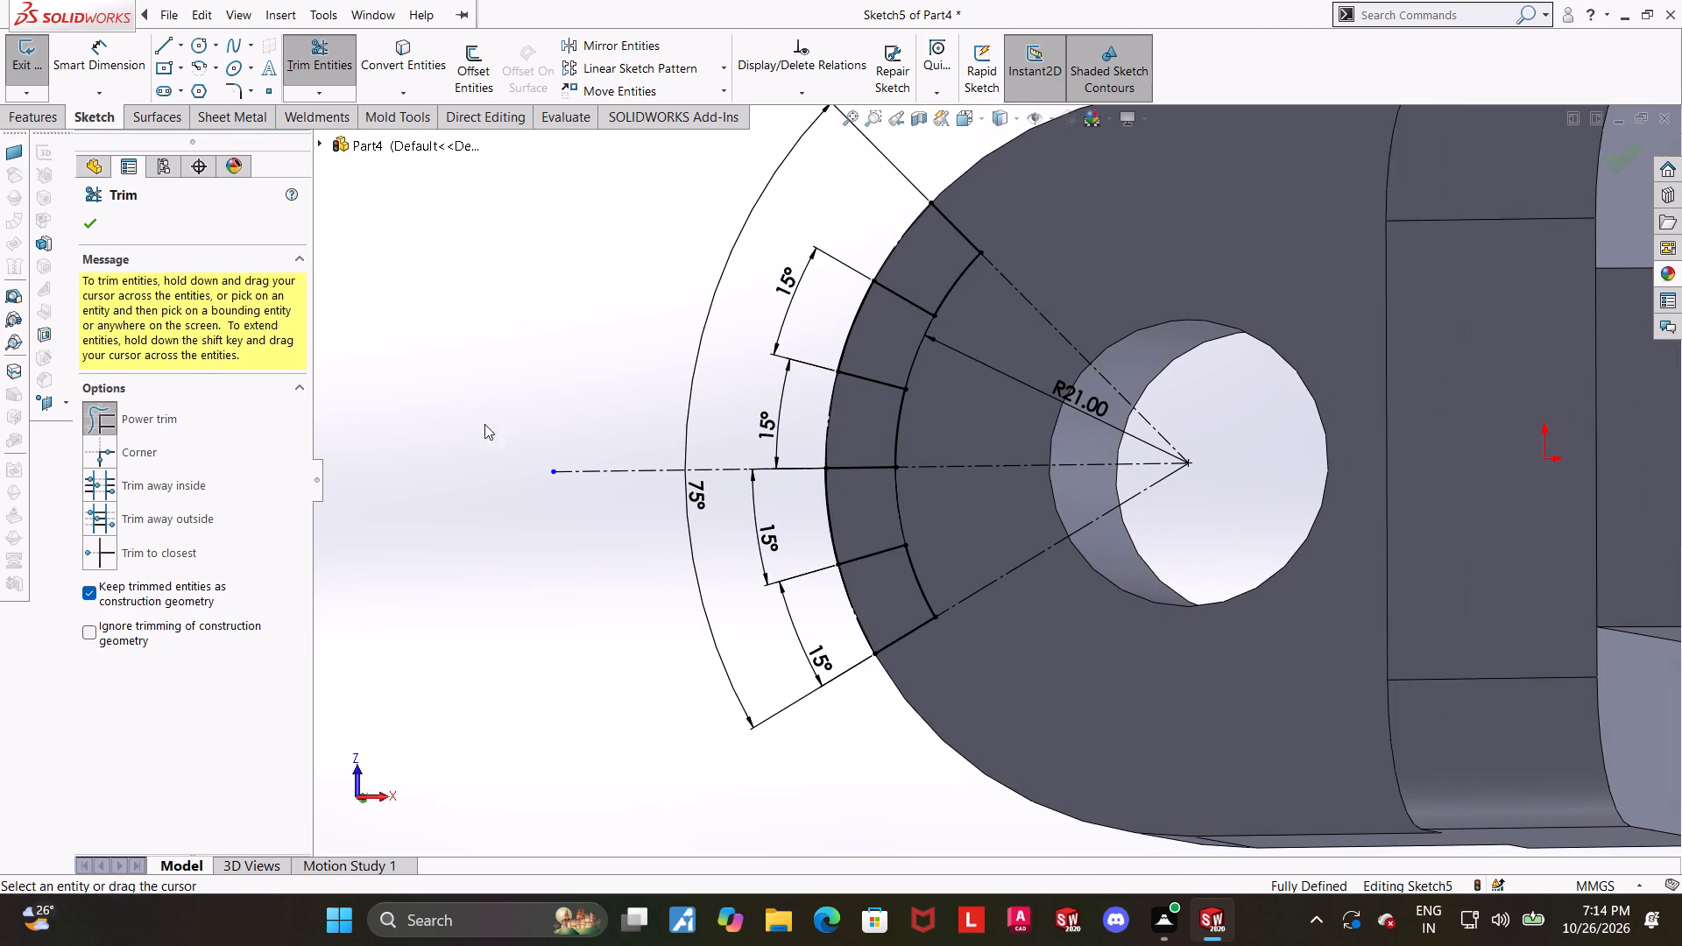
key(Escape)
click(963, 116)
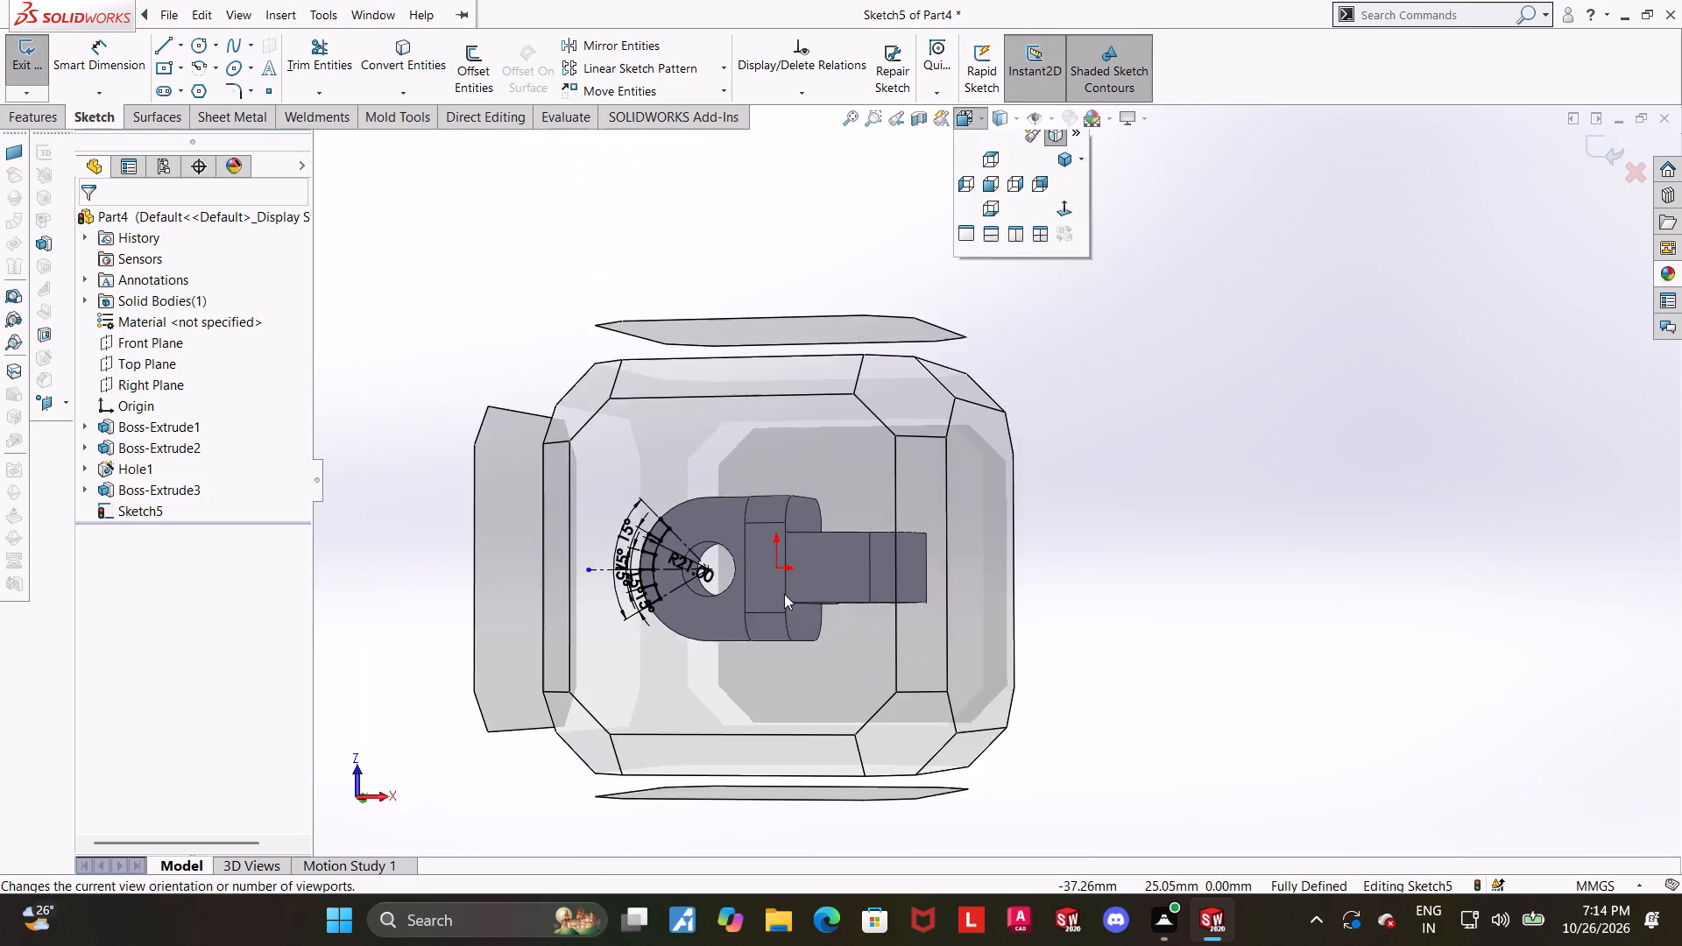
click(784, 594)
scroll(987, 470, down, 2)
scroll(616, 564, down, 1)
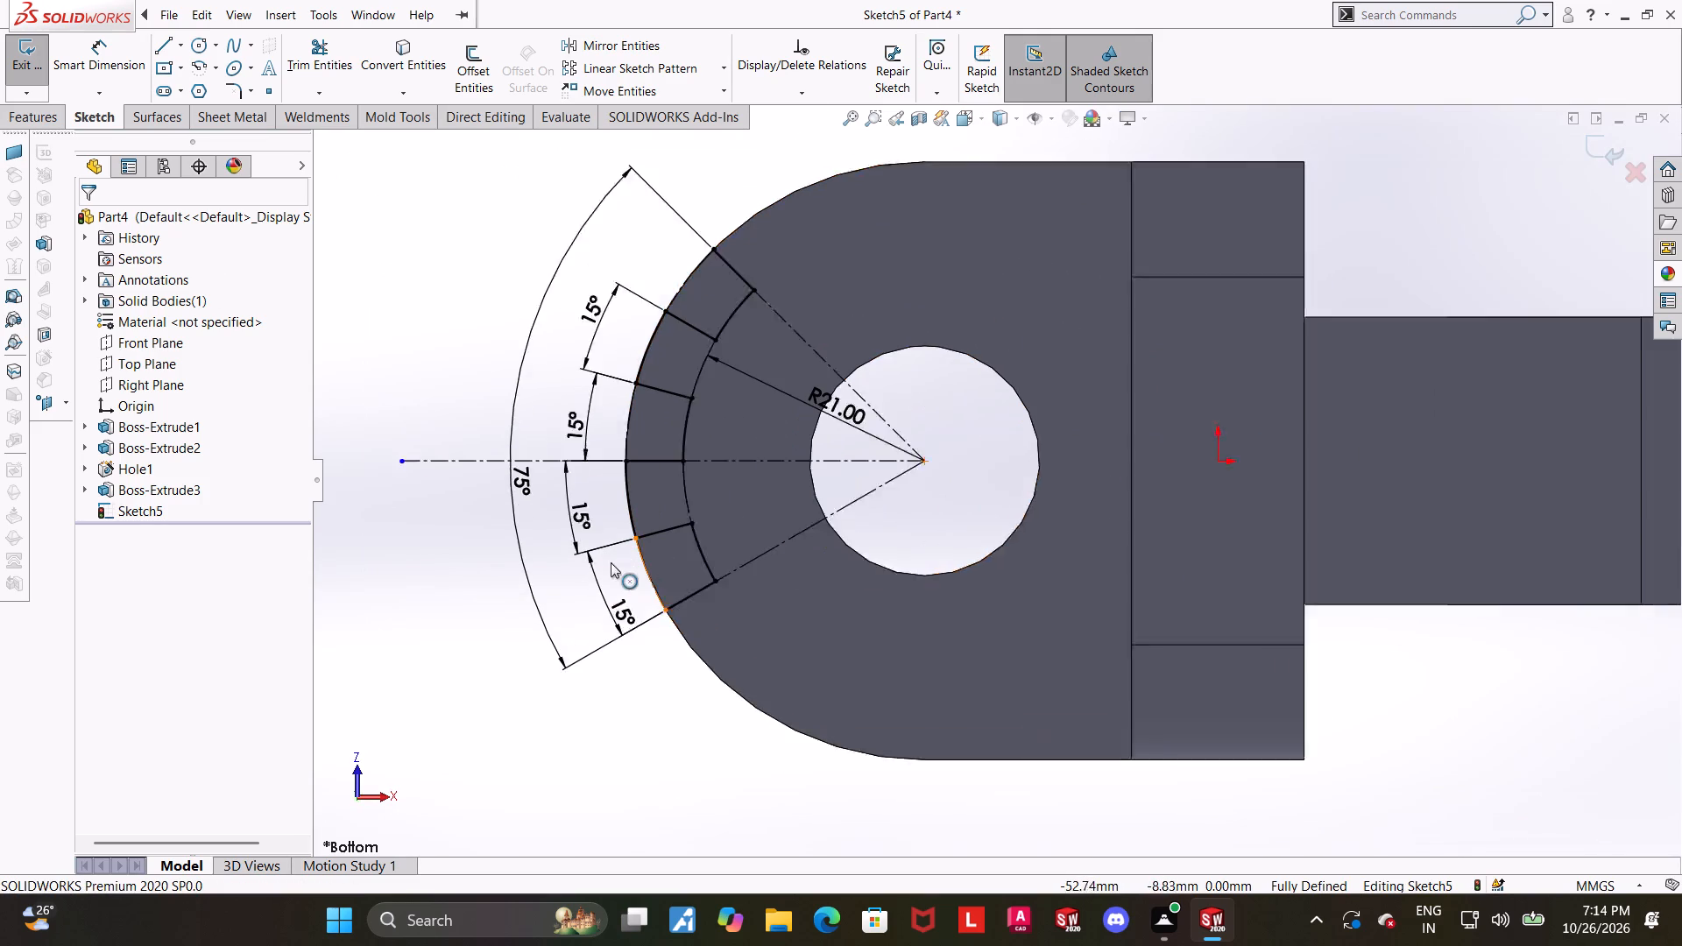
Move the 75° dimension and the four 15° dimensions farther outward from the lug's rounded edge.
scroll(611, 562, down, 1)
drag(522, 460, 441, 452)
key(Escape)
drag(594, 501, 502, 497)
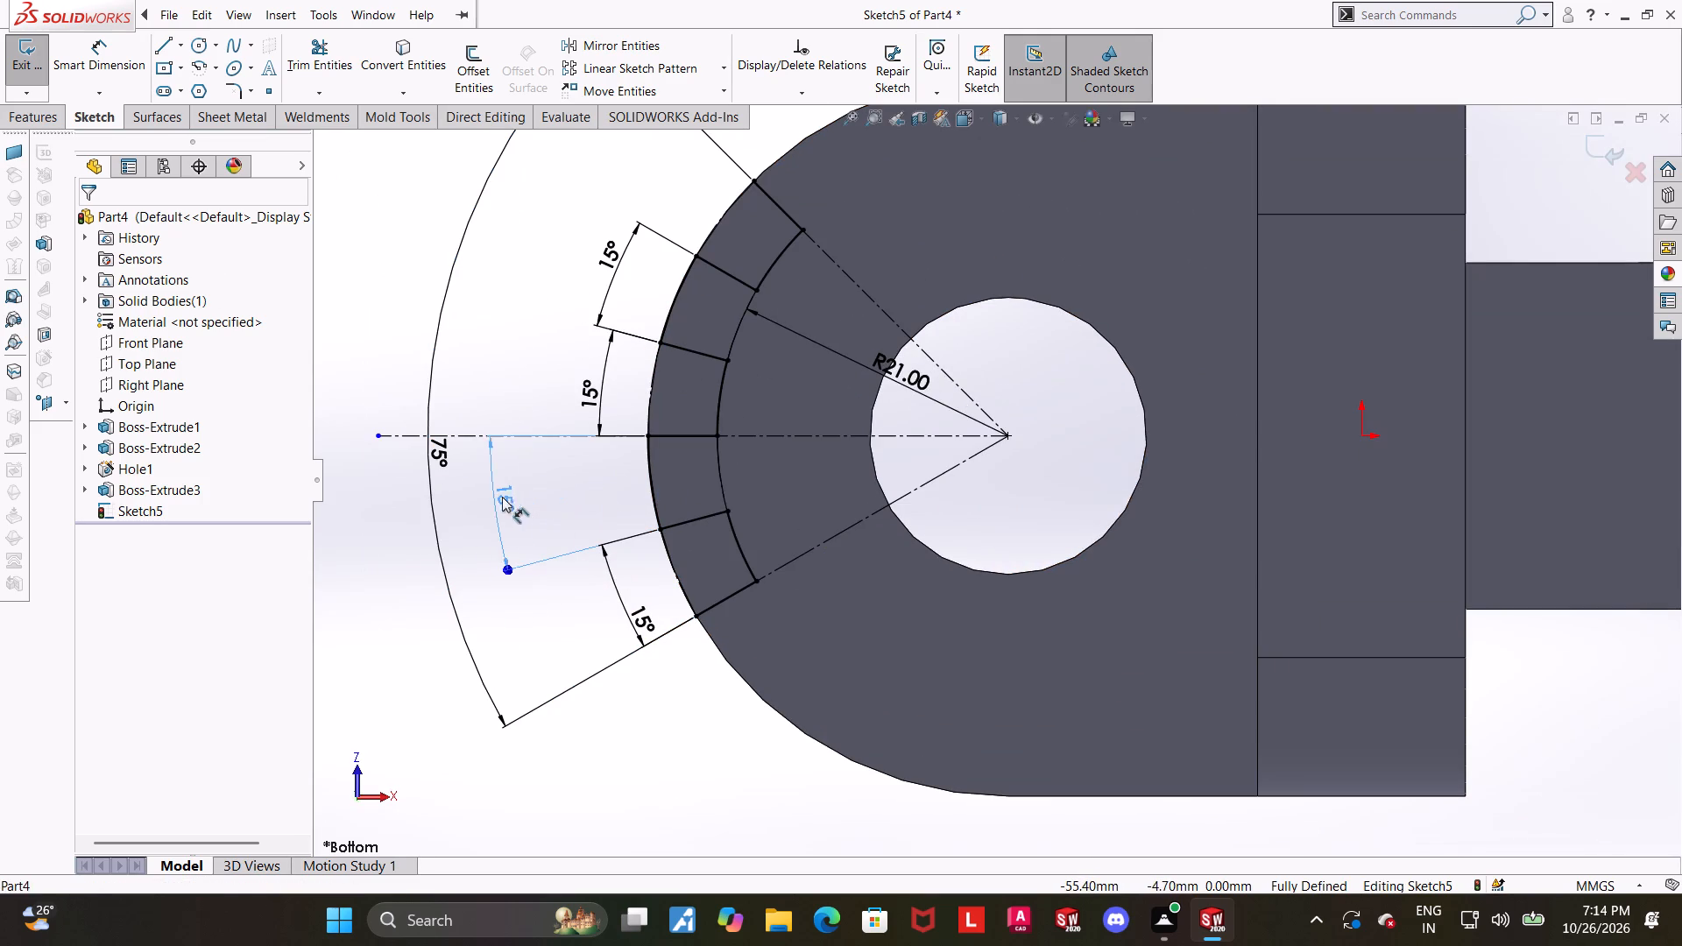
drag(502, 497, 501, 497)
drag(639, 610, 484, 637)
drag(602, 388, 512, 385)
drag(619, 272, 542, 258)
key(Escape)
Sketch a centerpoint arc about the hole's center, about 6 mm outside the lug's rounded edge, spanning the lower to upper radial lines.
click(201, 63)
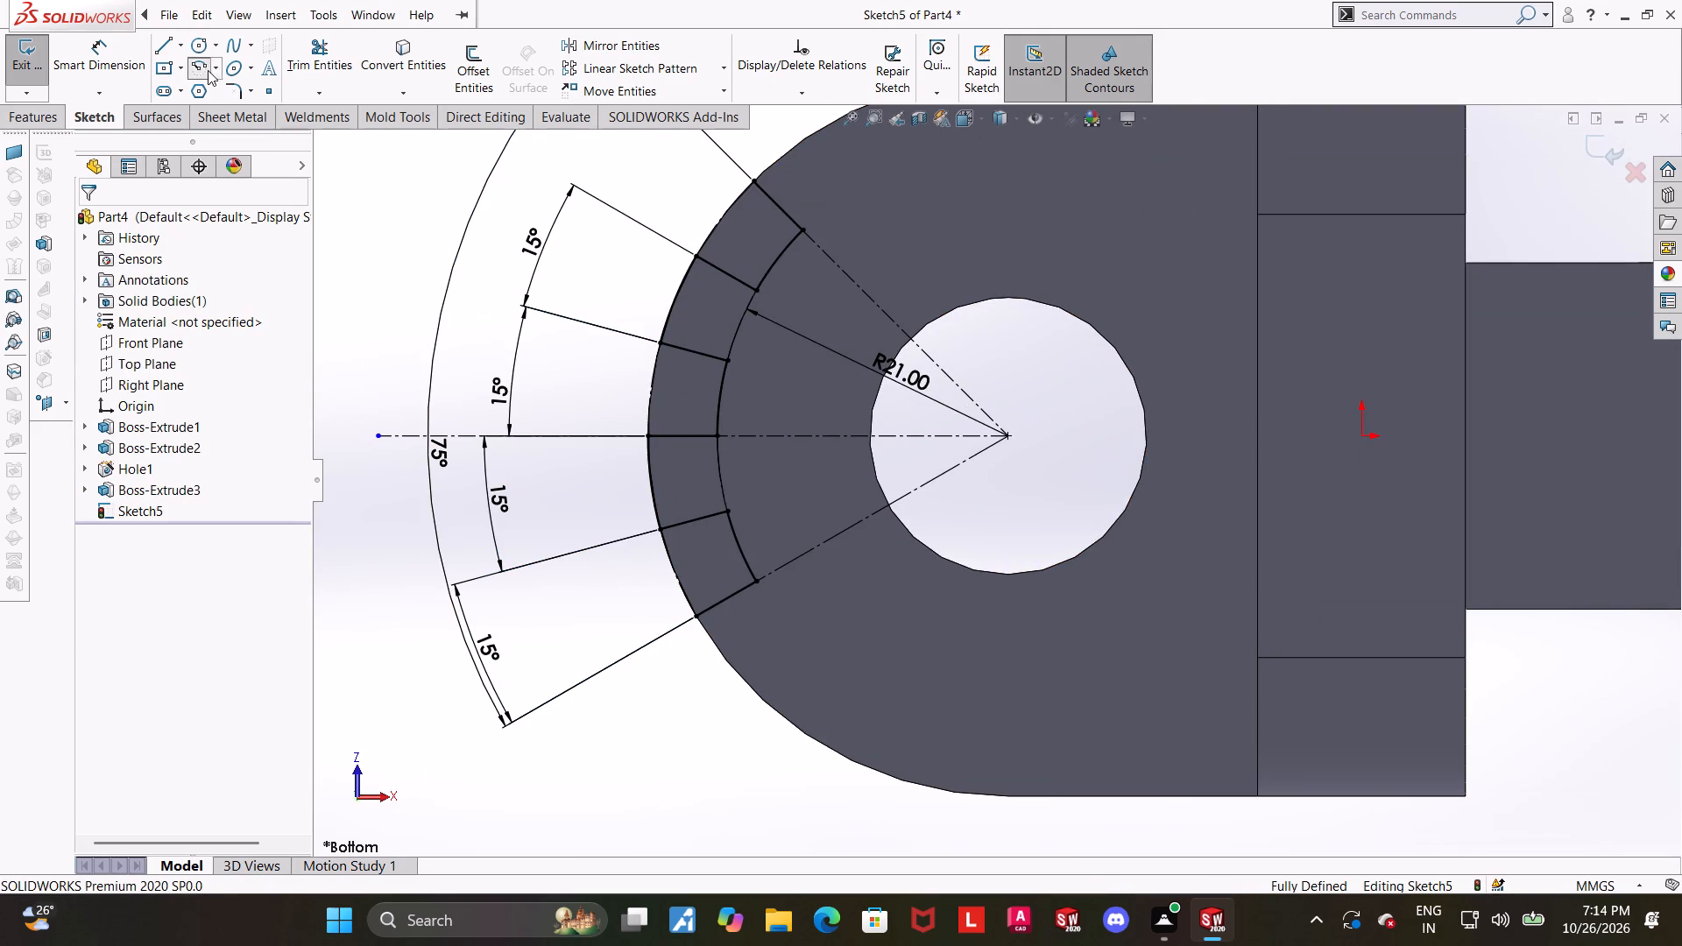
click(1008, 437)
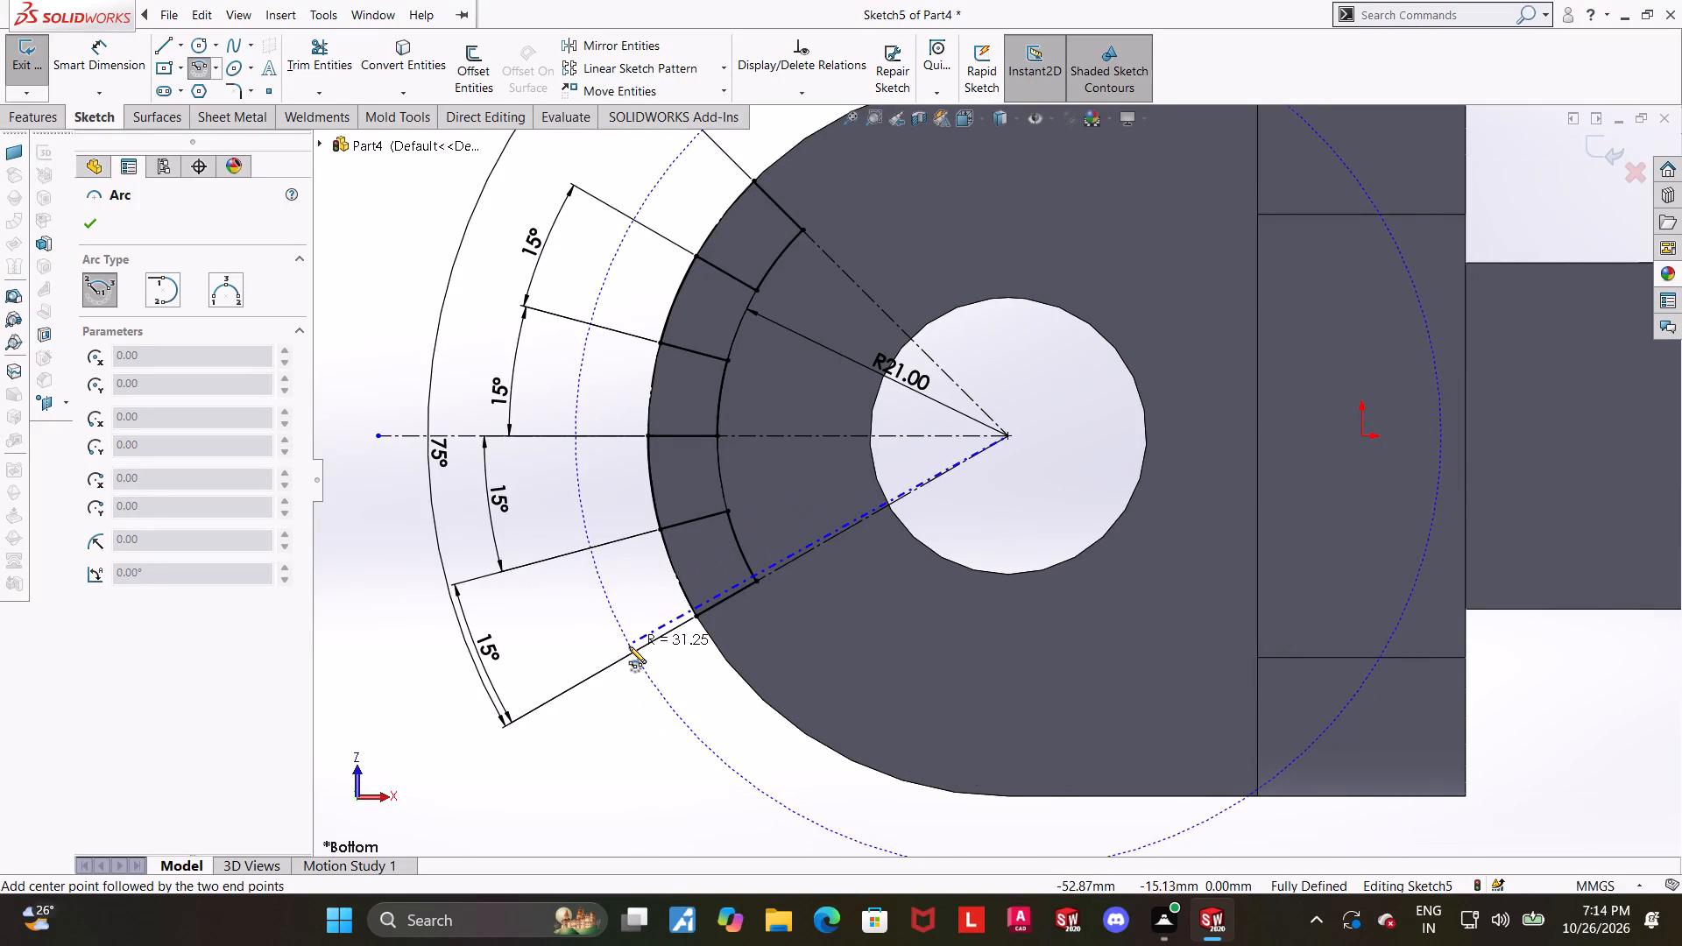
click(624, 657)
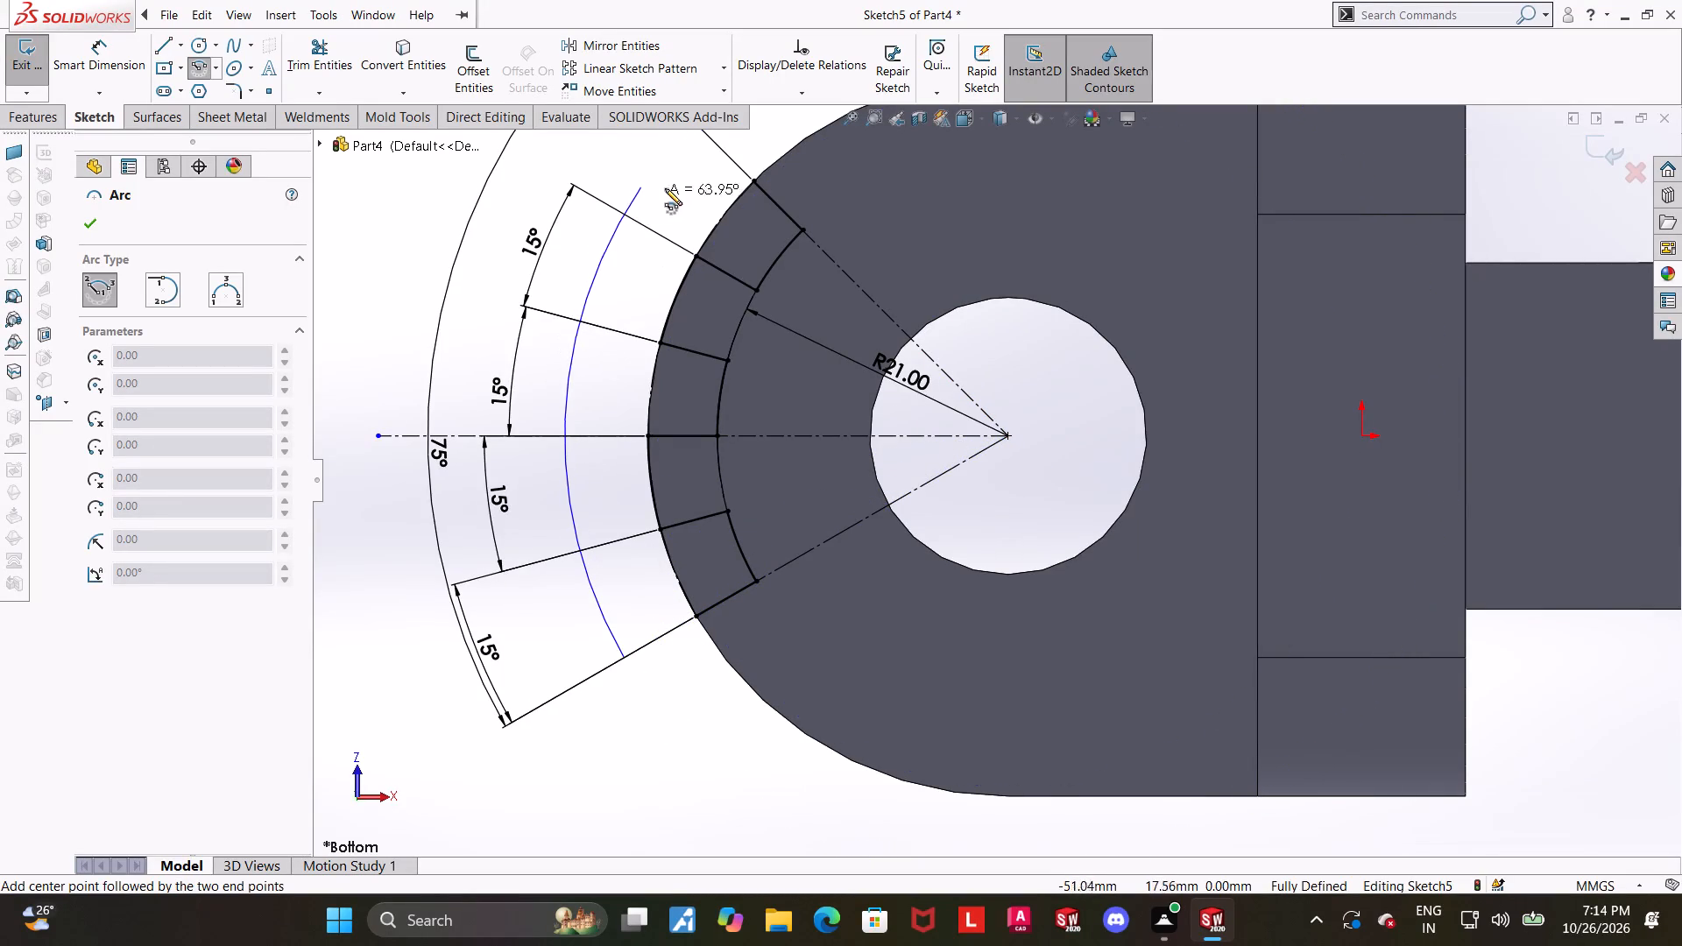
click(719, 153)
key(Escape)
scroll(708, 173, up, 2)
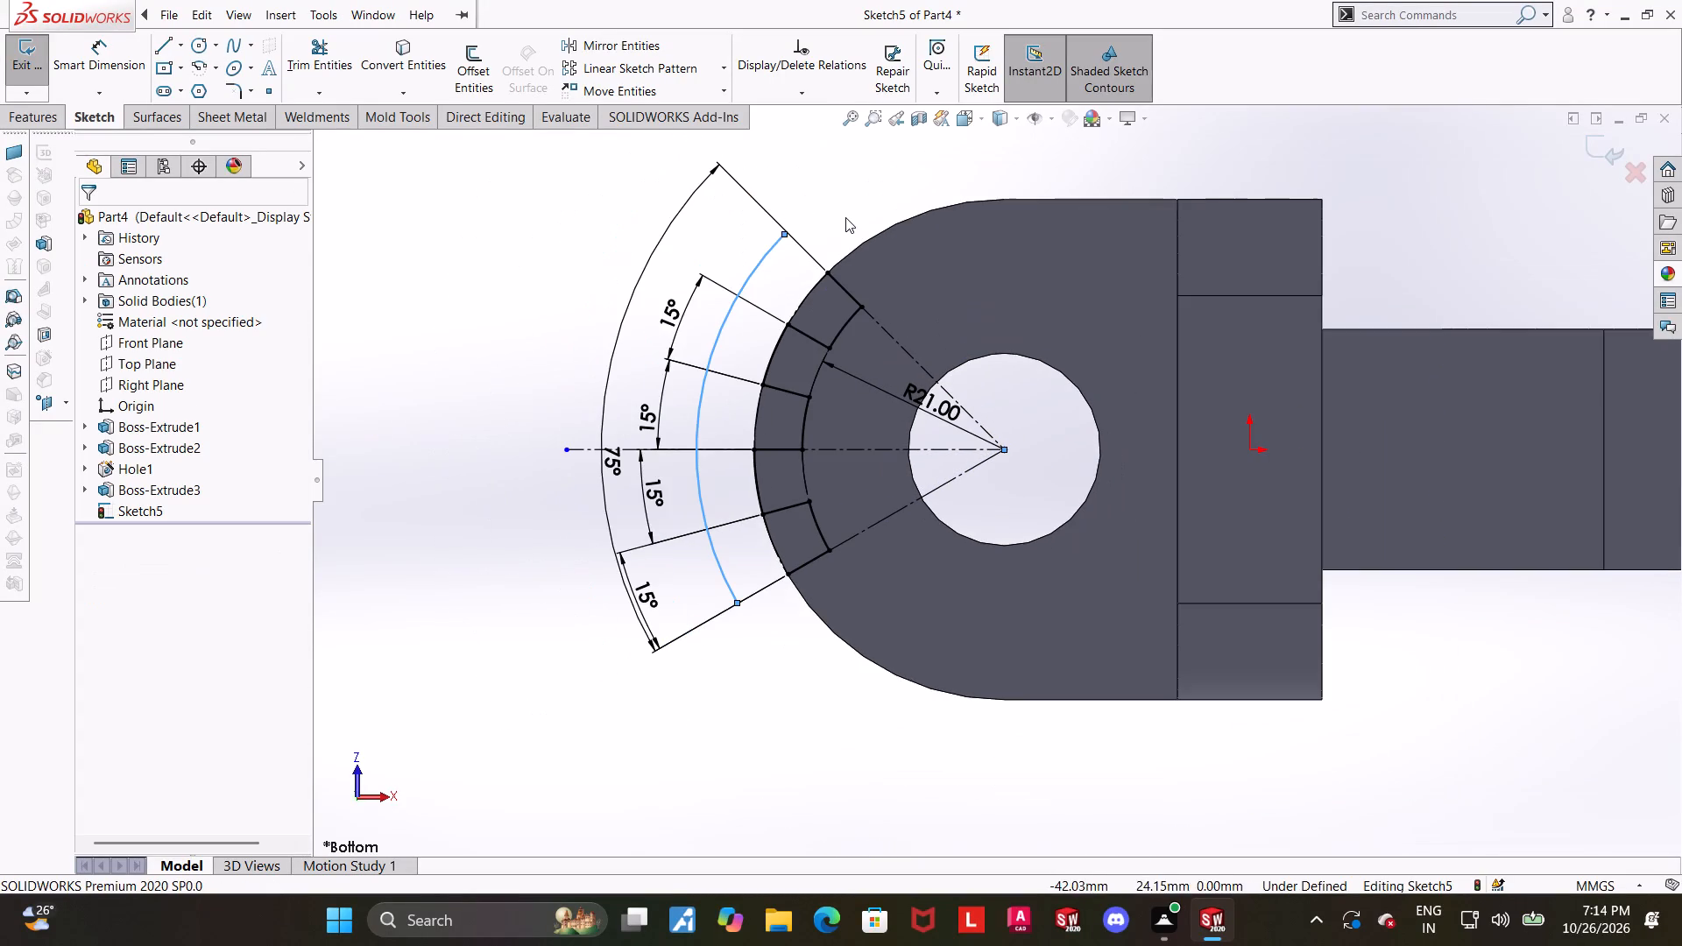
click(843, 212)
scroll(841, 211, down, 2)
key(Escape)
Sketch a line from the outer arc's upper end to the outer end of the uppermost radial line.
click(164, 45)
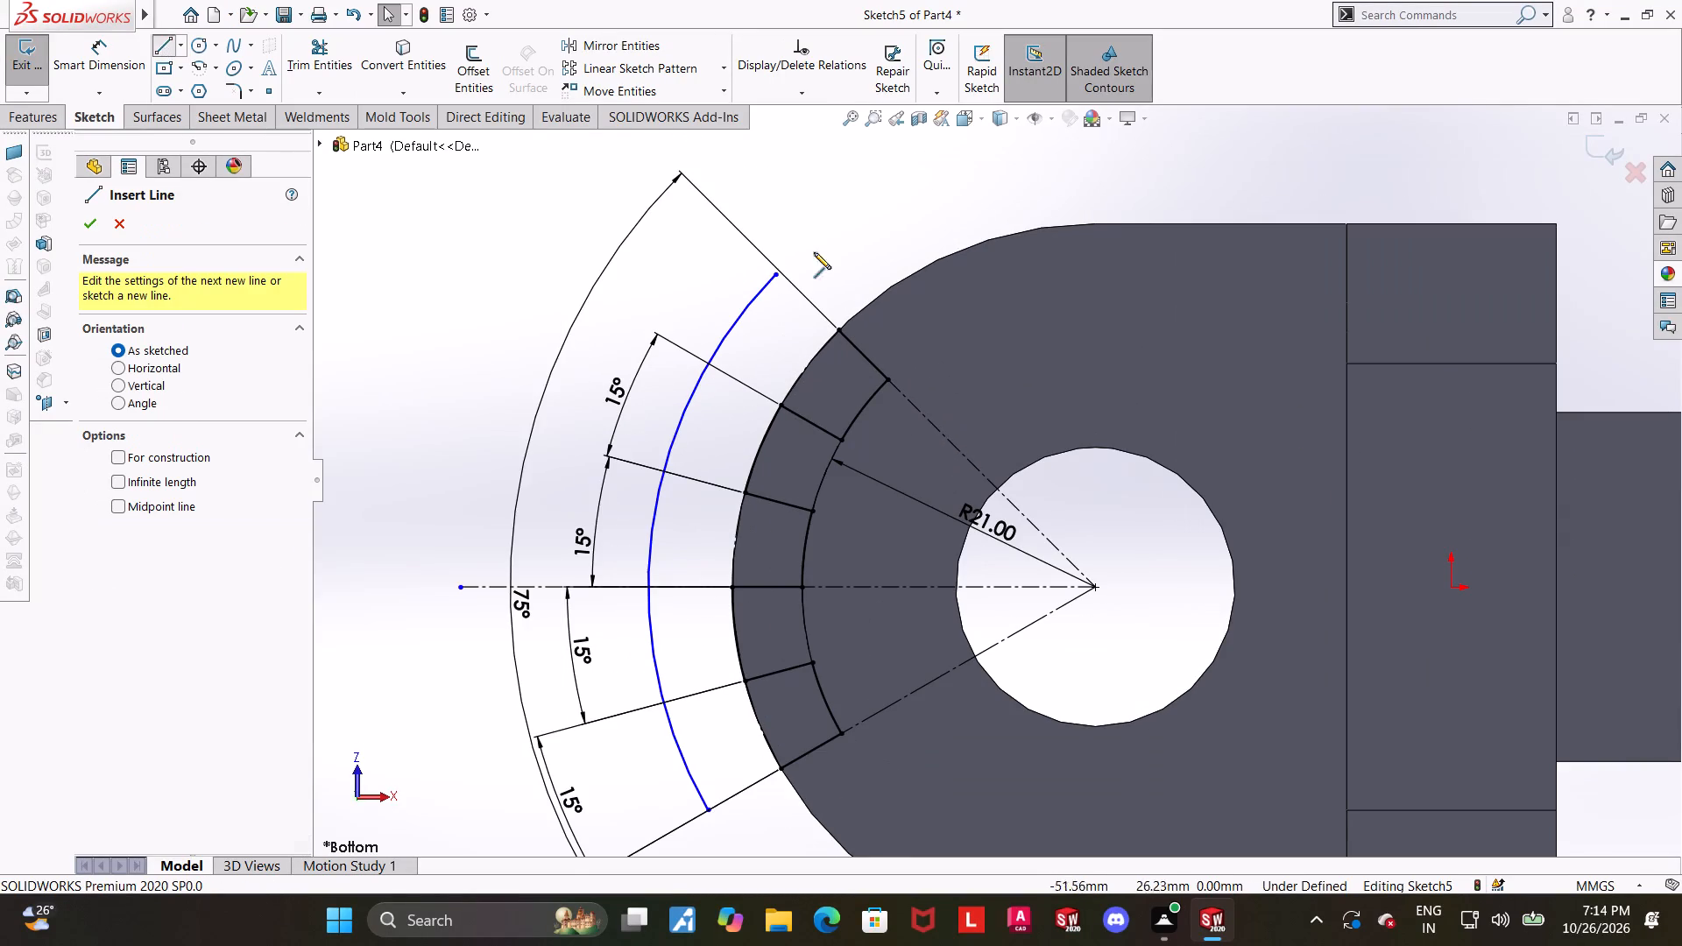
click(776, 272)
click(842, 328)
key(Escape)
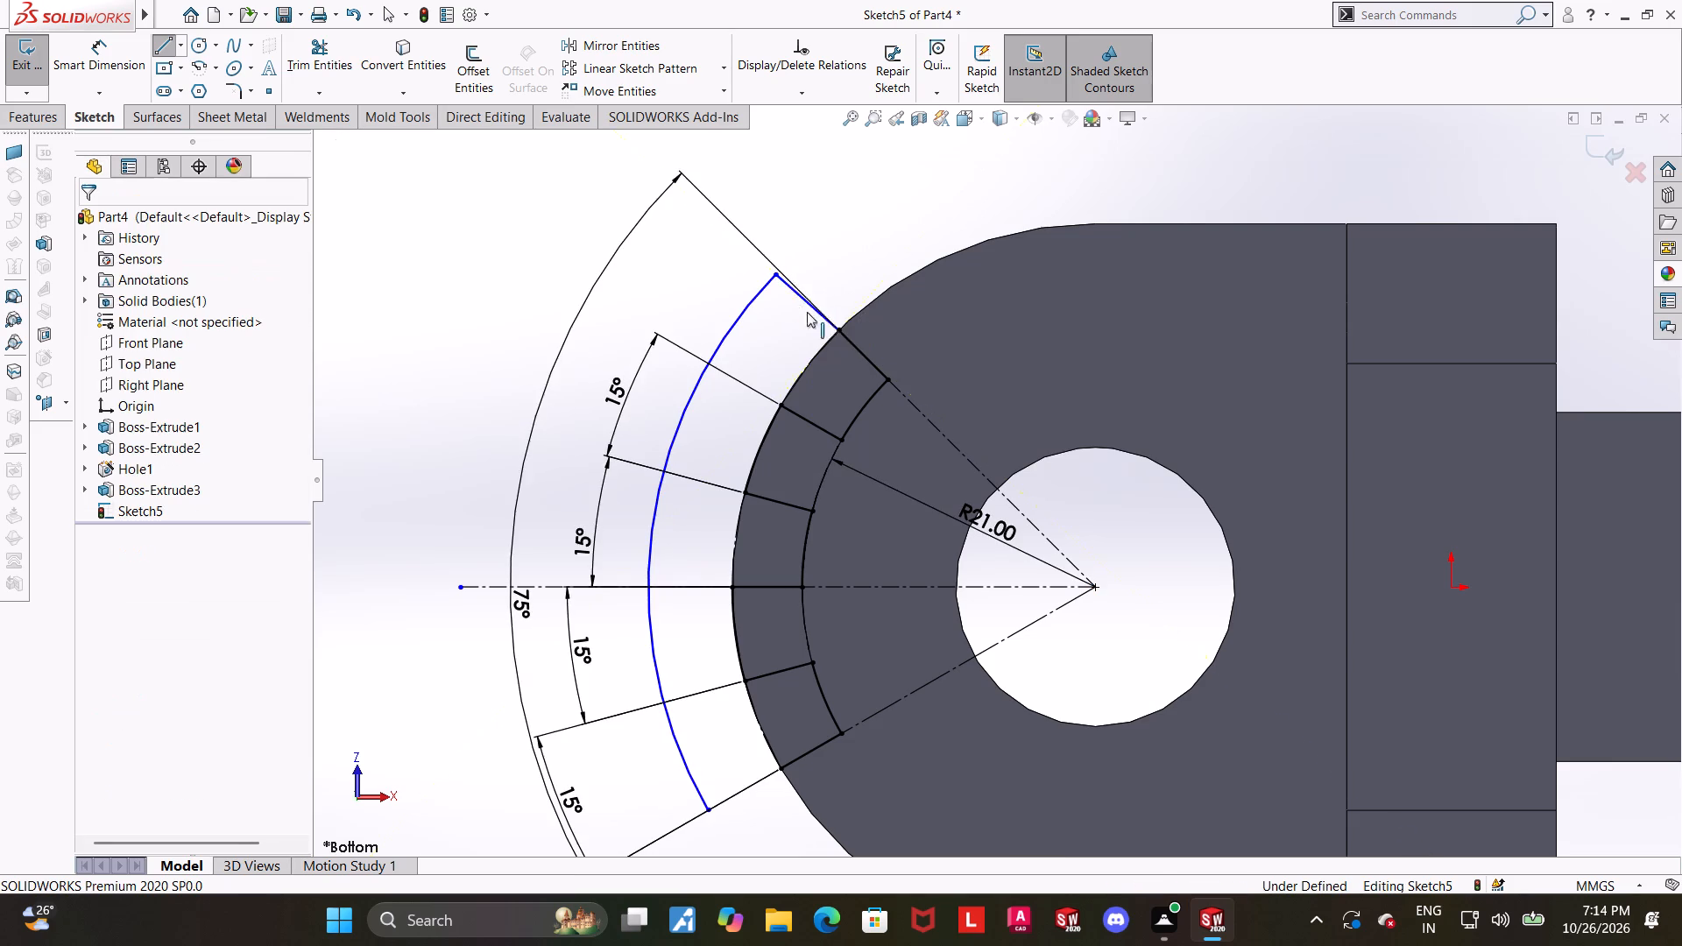
key(Escape)
Make the new upper connecting line collinear with the uppermost radial line.
click(794, 293)
ctrl+click(866, 357)
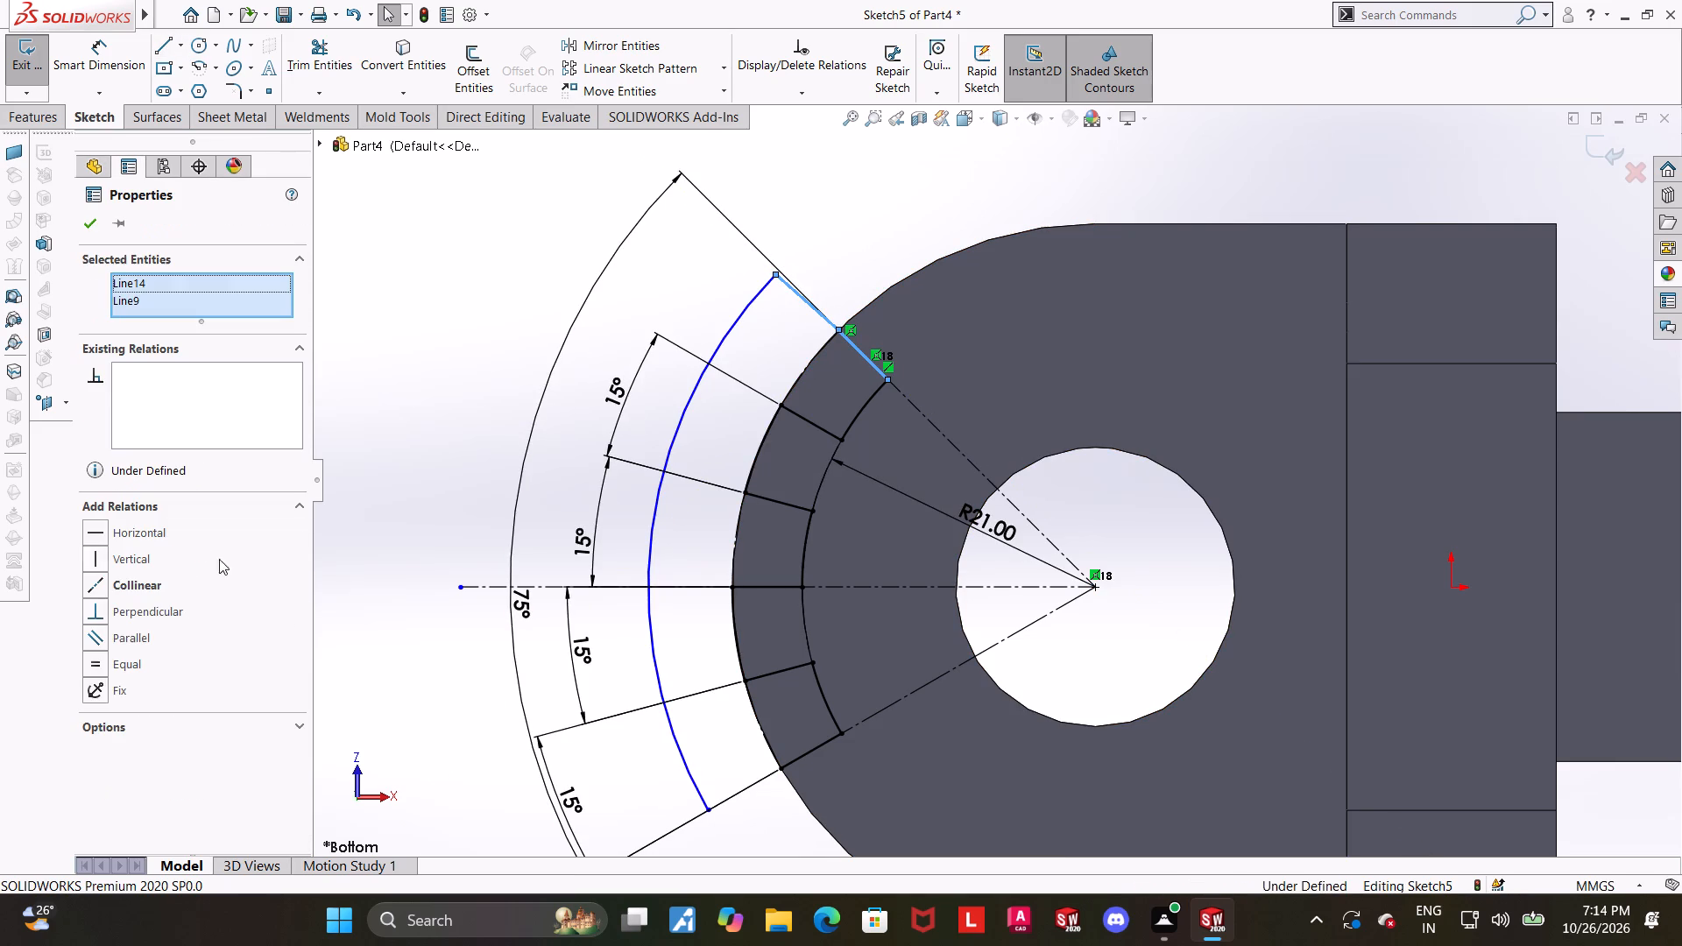
click(91, 595)
scroll(415, 515, up, 1)
click(470, 503)
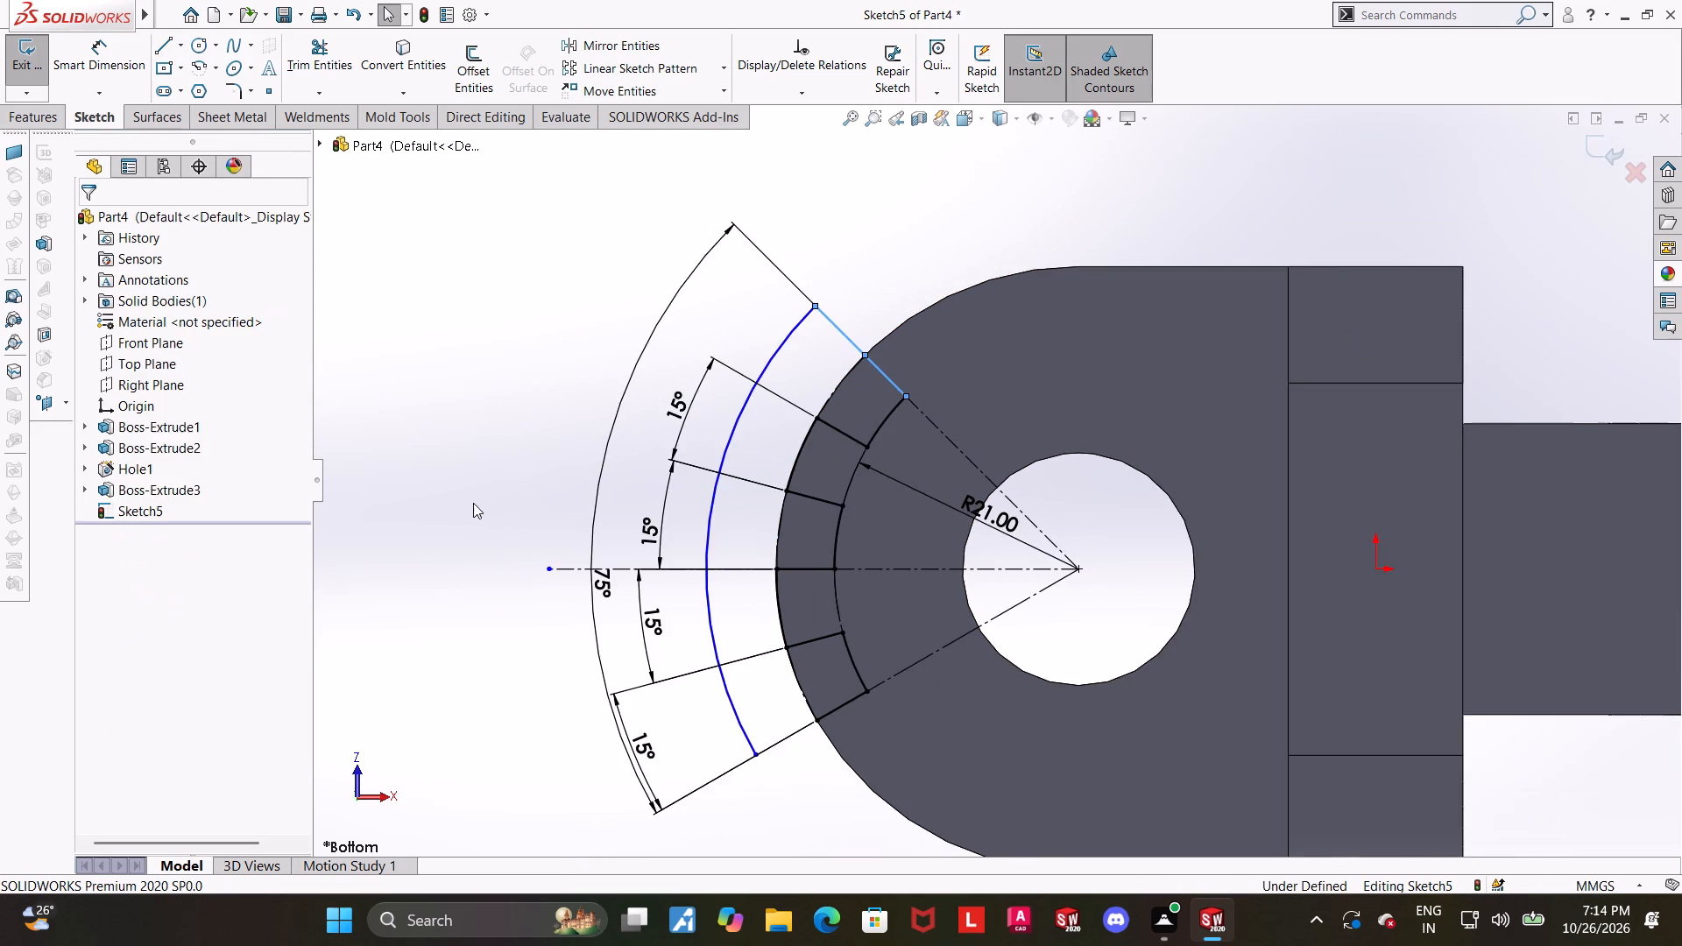
Sketch a line from the outer arc's lower end to the lug-edge end of the lowermost radial line.
scroll(604, 646, up, 1)
scroll(850, 745, down, 2)
click(159, 43)
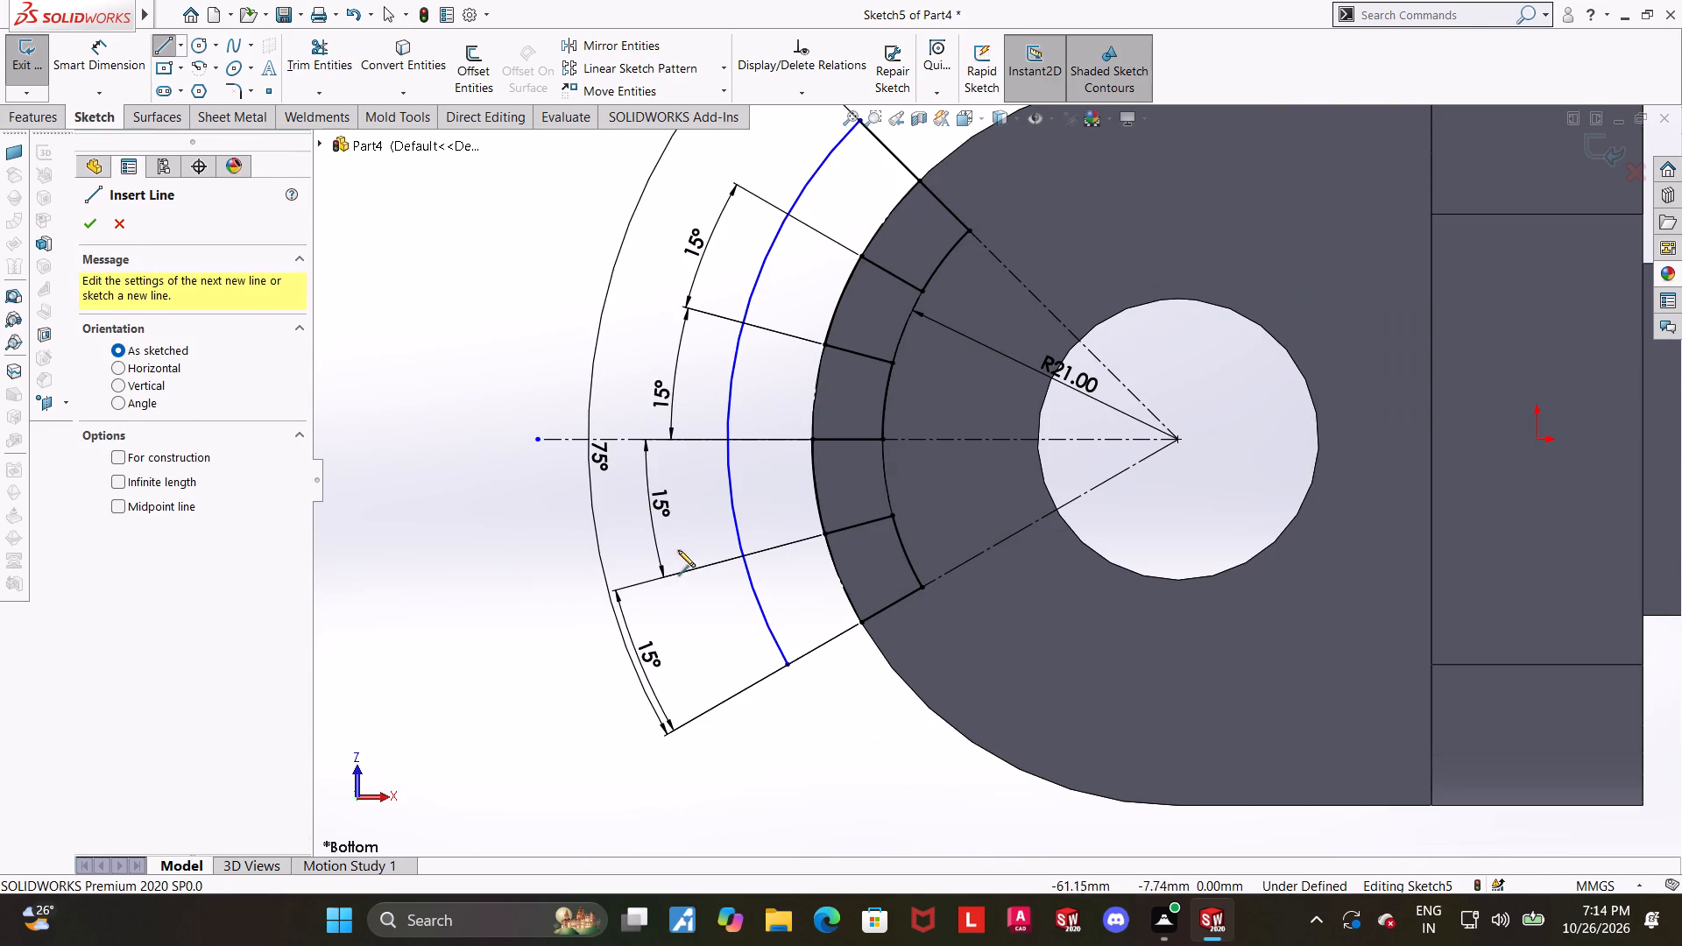
click(783, 666)
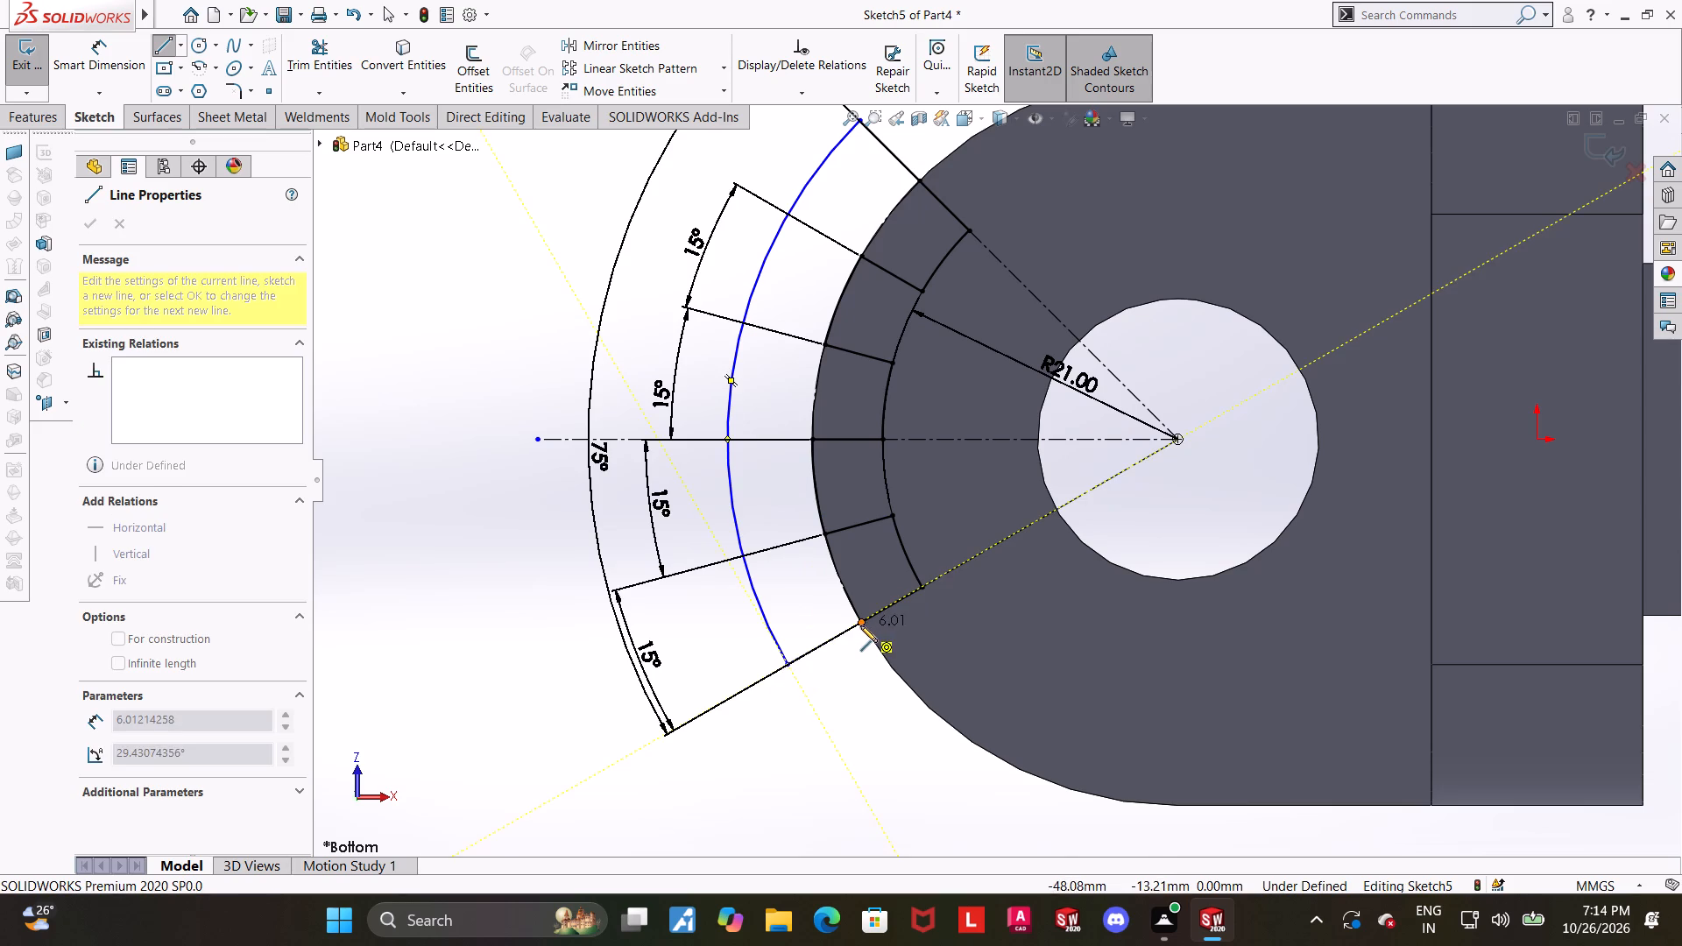
click(860, 625)
key(Escape)
key(Escape)
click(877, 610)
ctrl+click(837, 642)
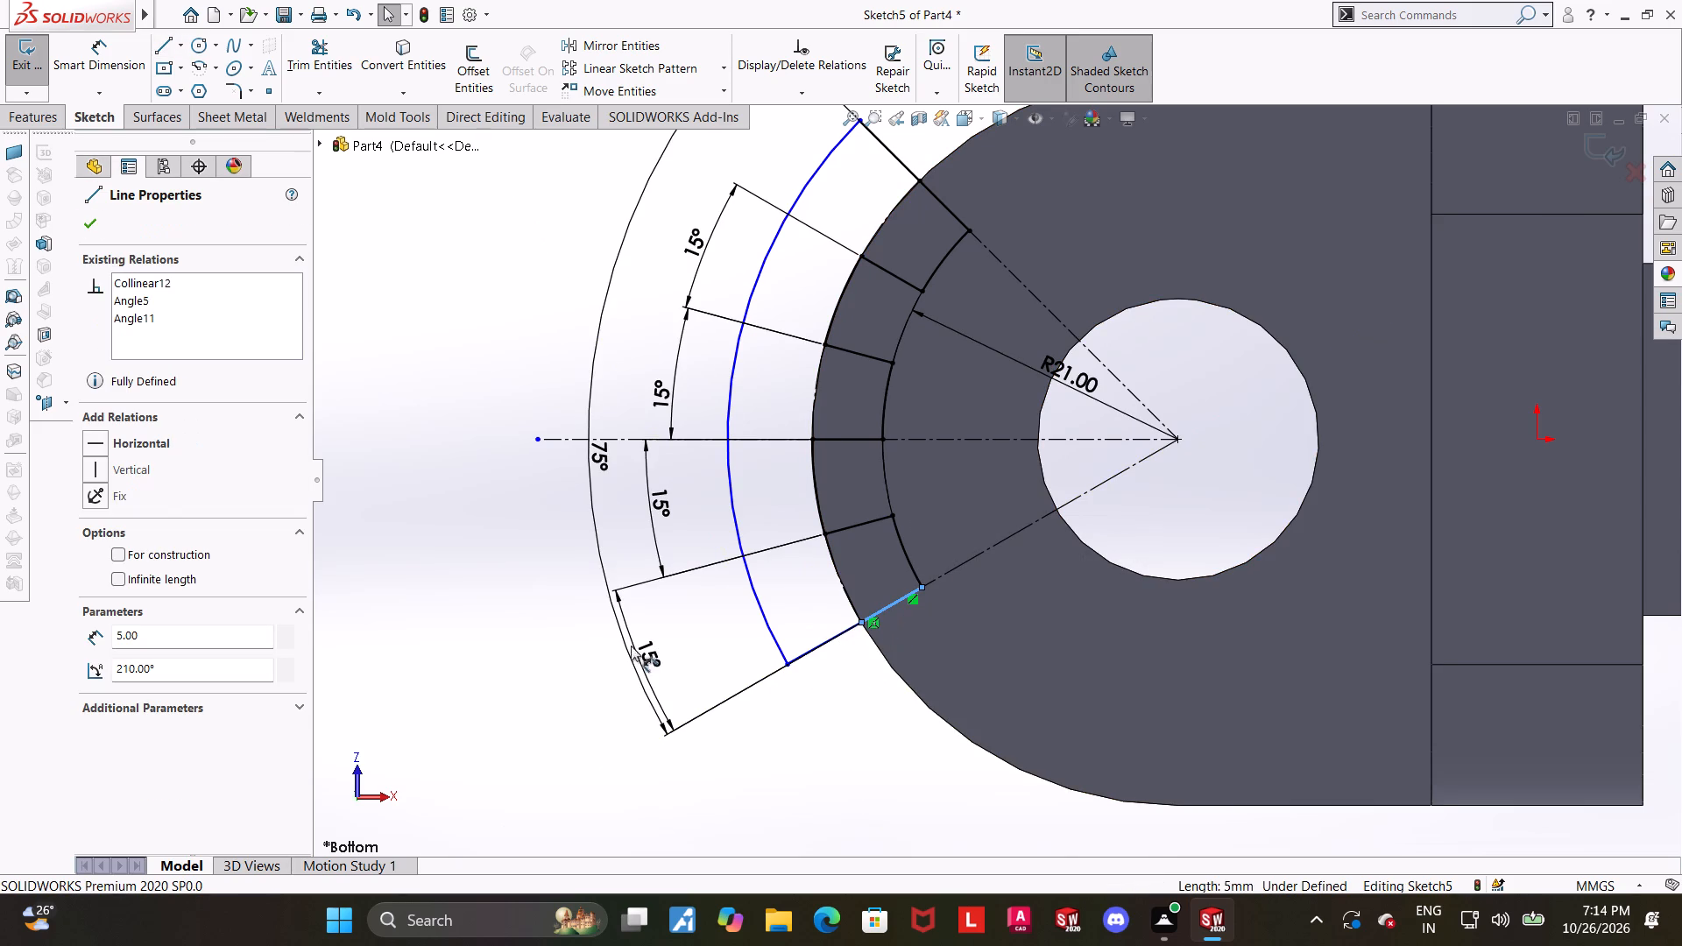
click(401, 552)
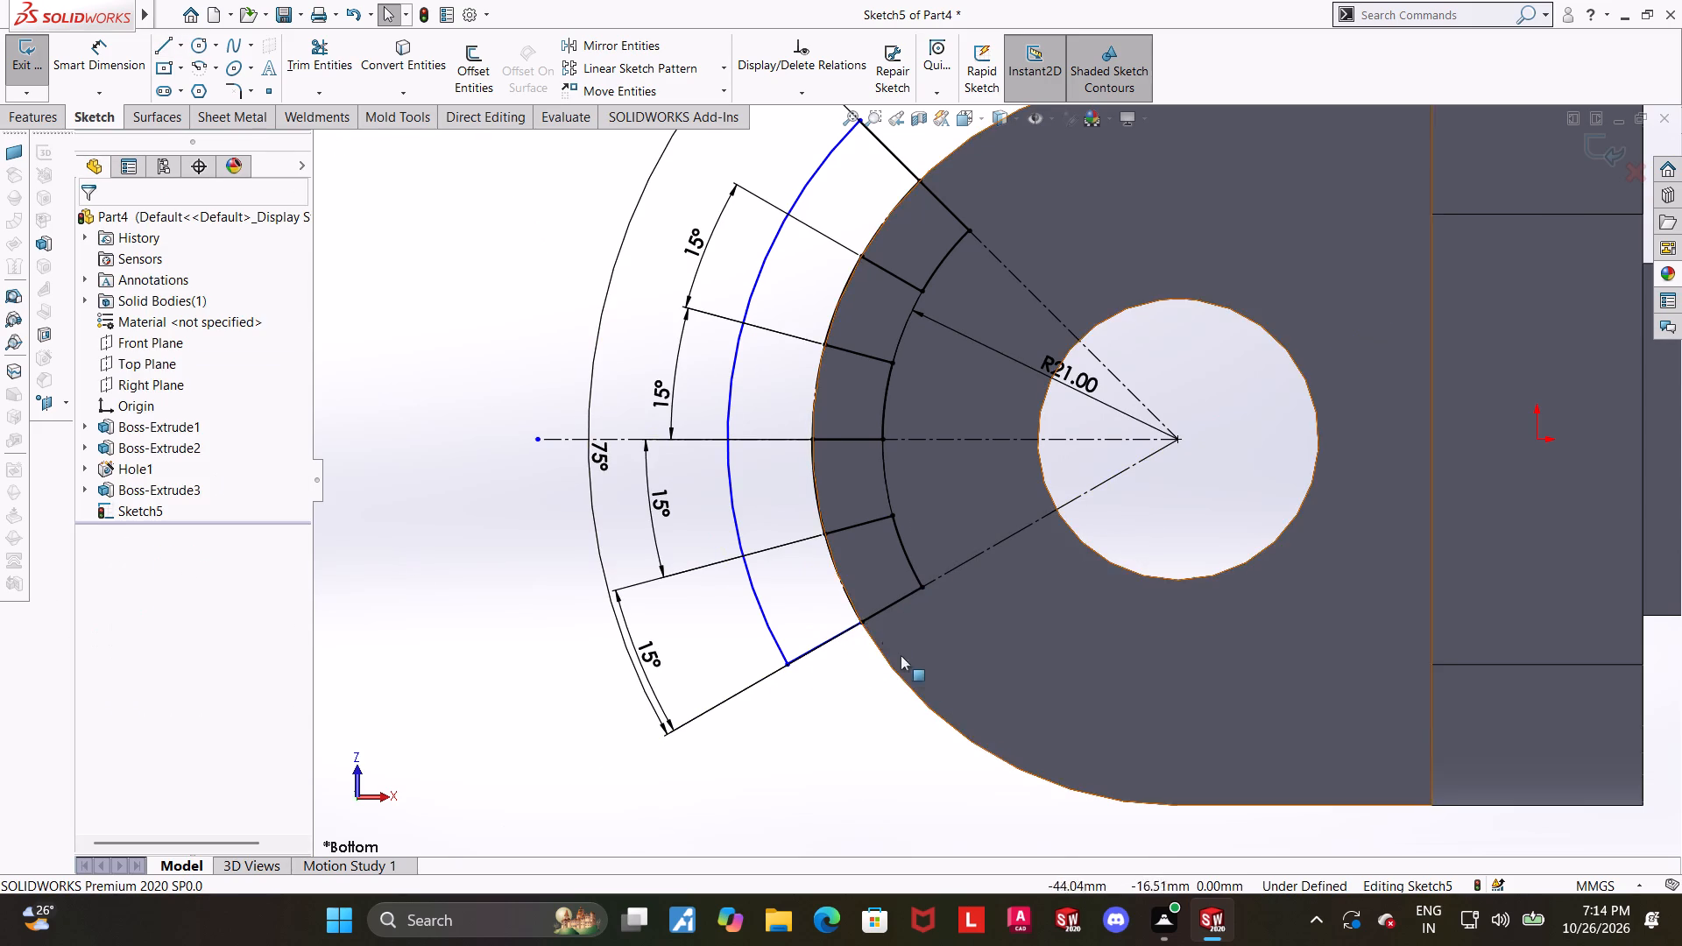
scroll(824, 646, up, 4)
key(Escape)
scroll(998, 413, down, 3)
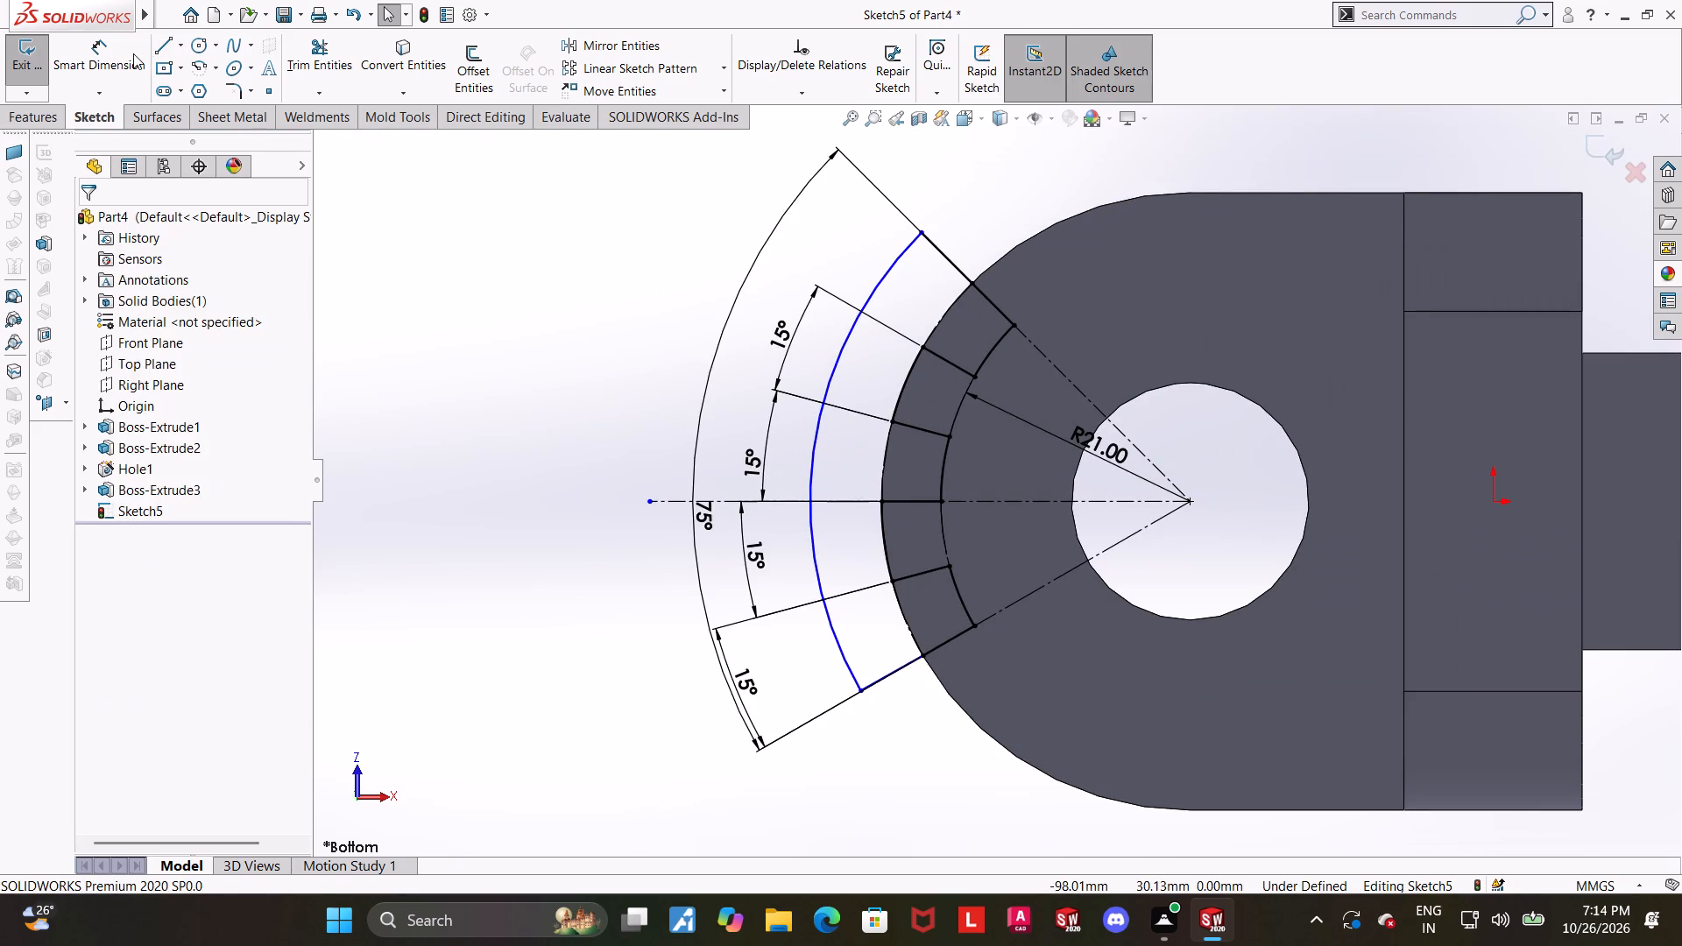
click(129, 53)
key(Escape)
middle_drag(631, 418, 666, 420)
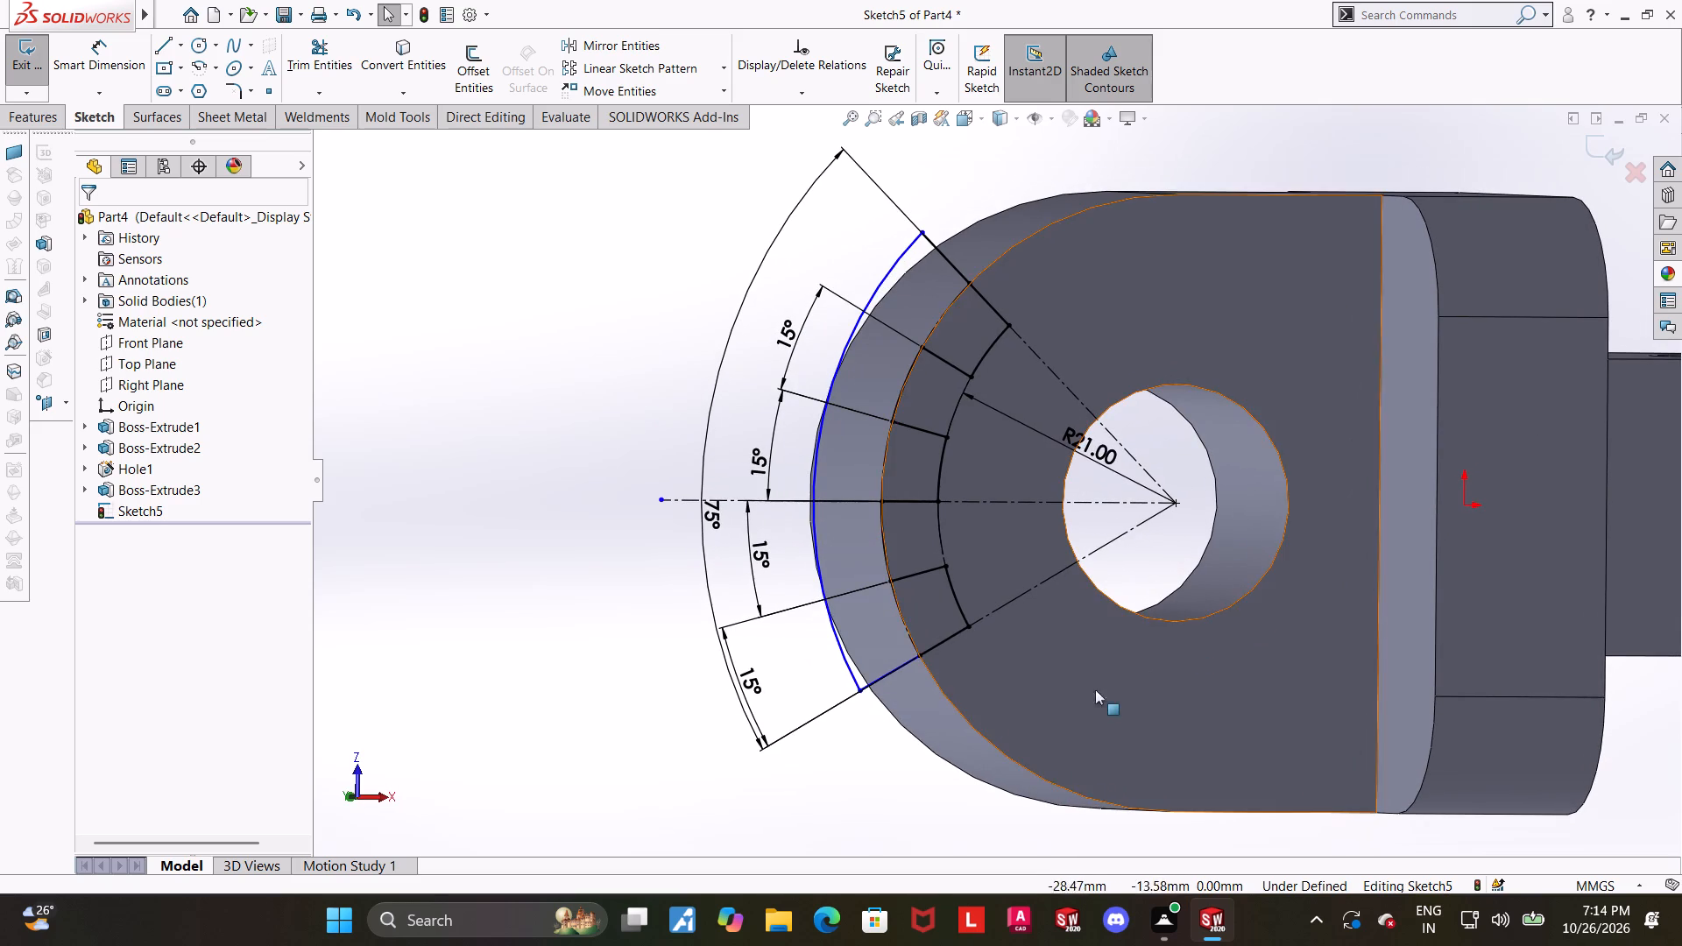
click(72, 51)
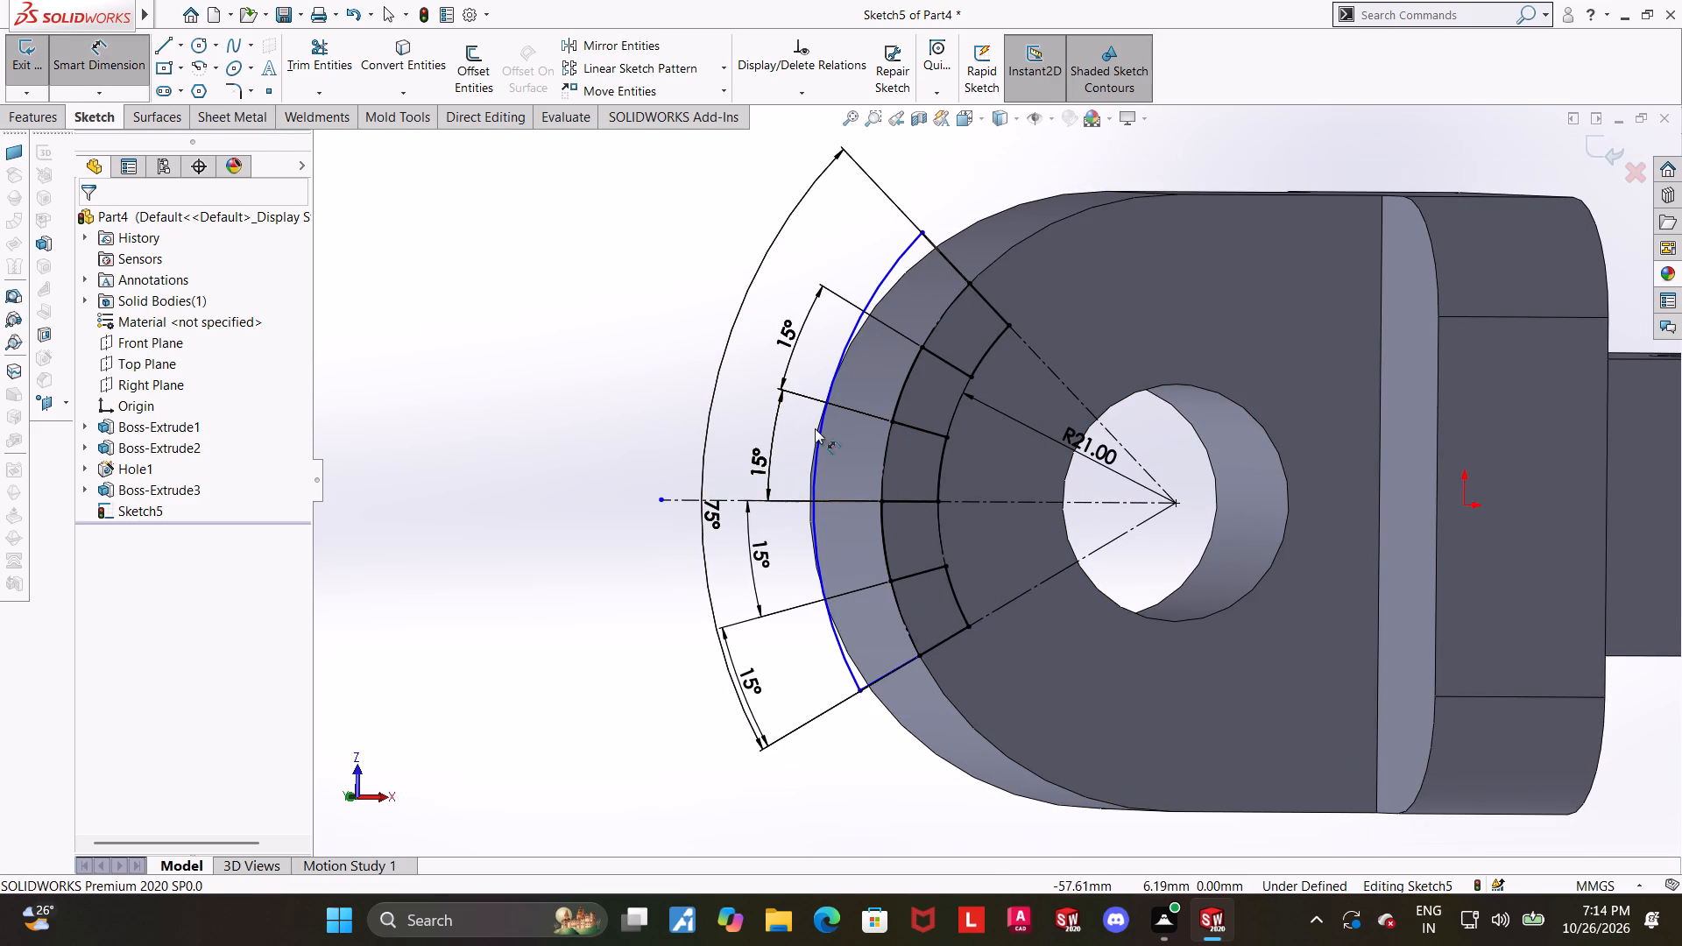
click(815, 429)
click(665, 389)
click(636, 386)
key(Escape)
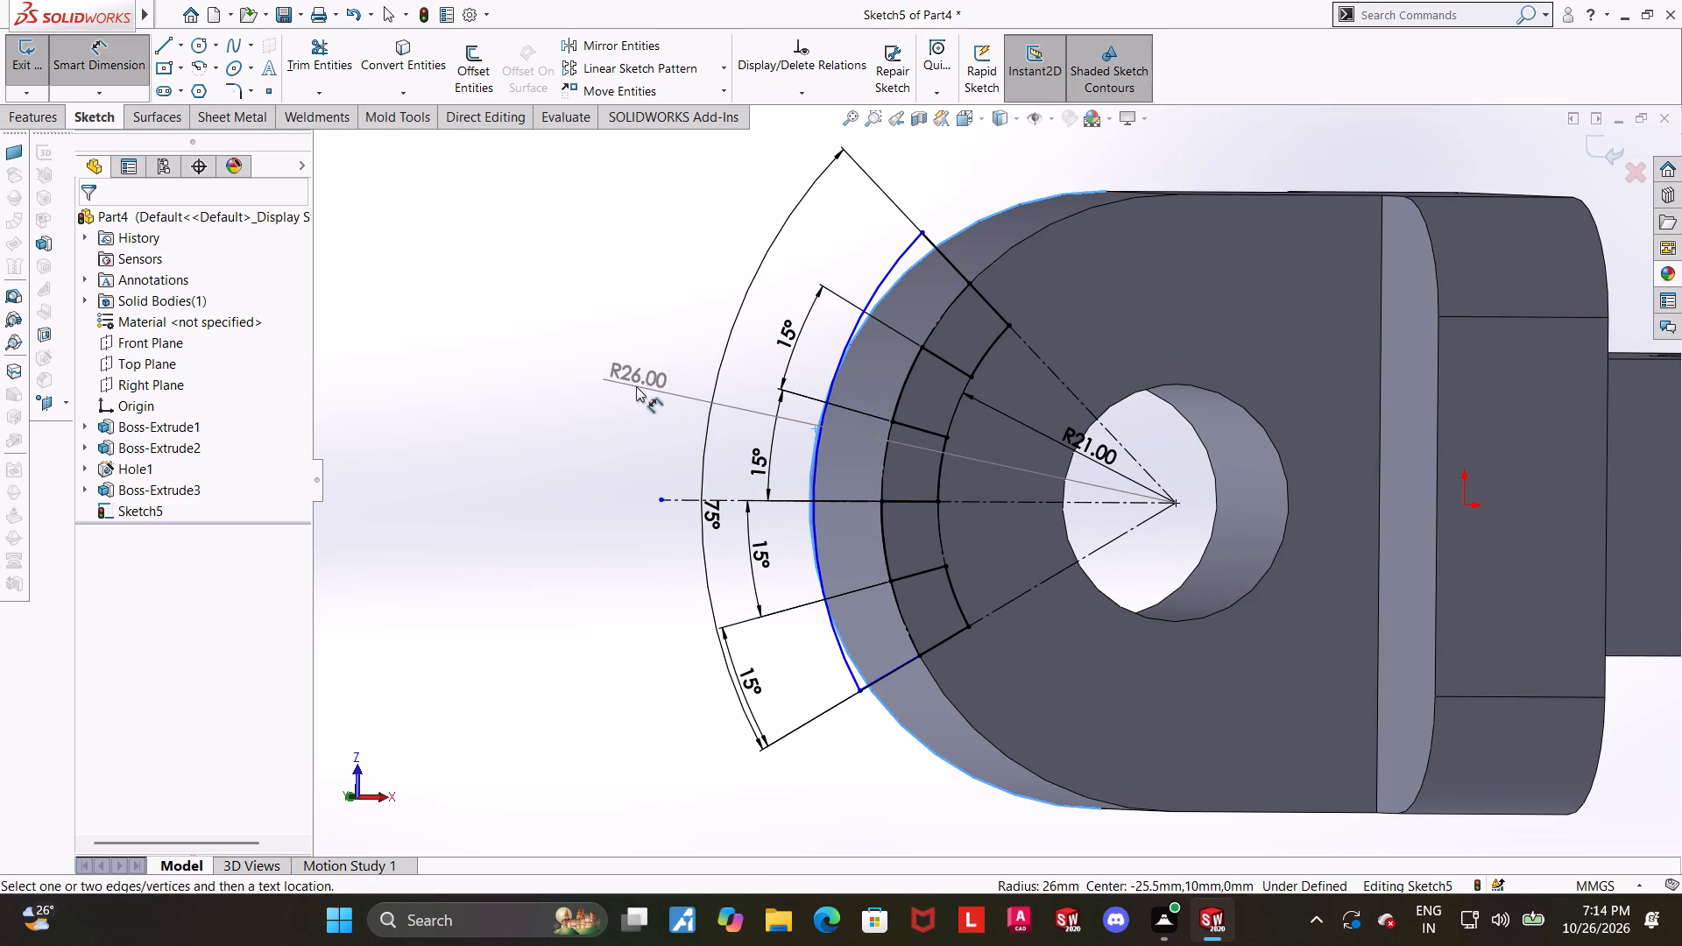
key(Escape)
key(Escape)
Dimension the outer arc's radius as 32 mm.
click(92, 67)
click(815, 441)
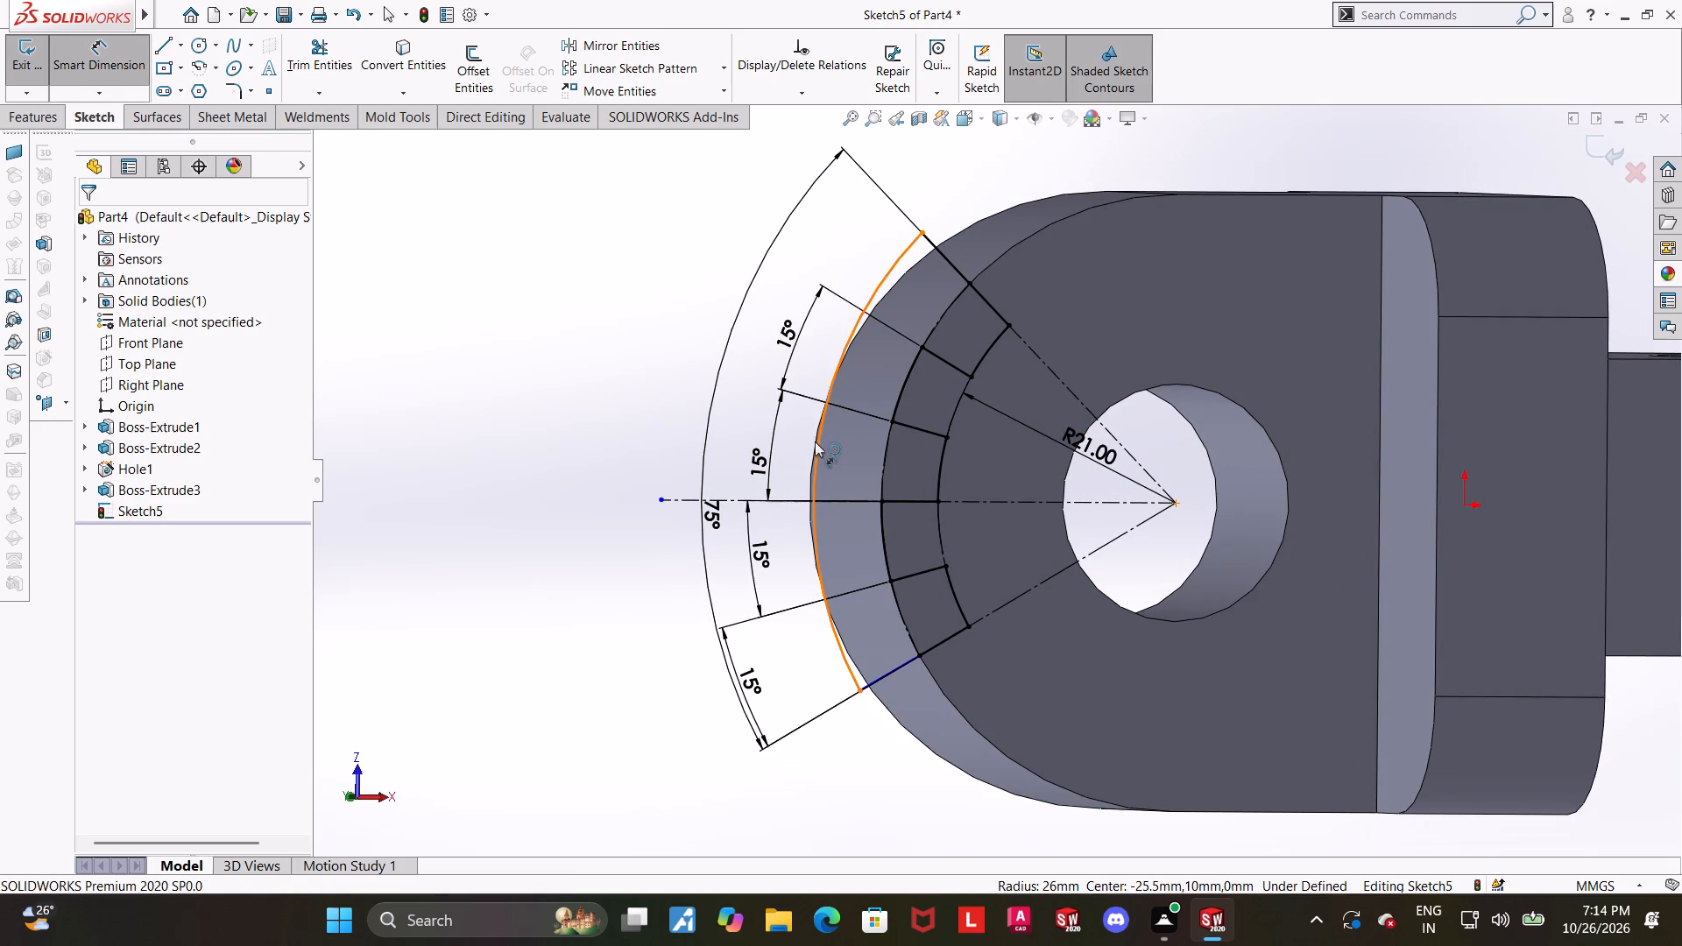
click(637, 385)
text(32)
key(Return)
key(Escape)
key(Escape)
Make the new lower connecting line collinear with the lowermost radial line and exit the sketch.
middle_drag(1117, 512, 1061, 505)
scroll(1113, 509, up, 1)
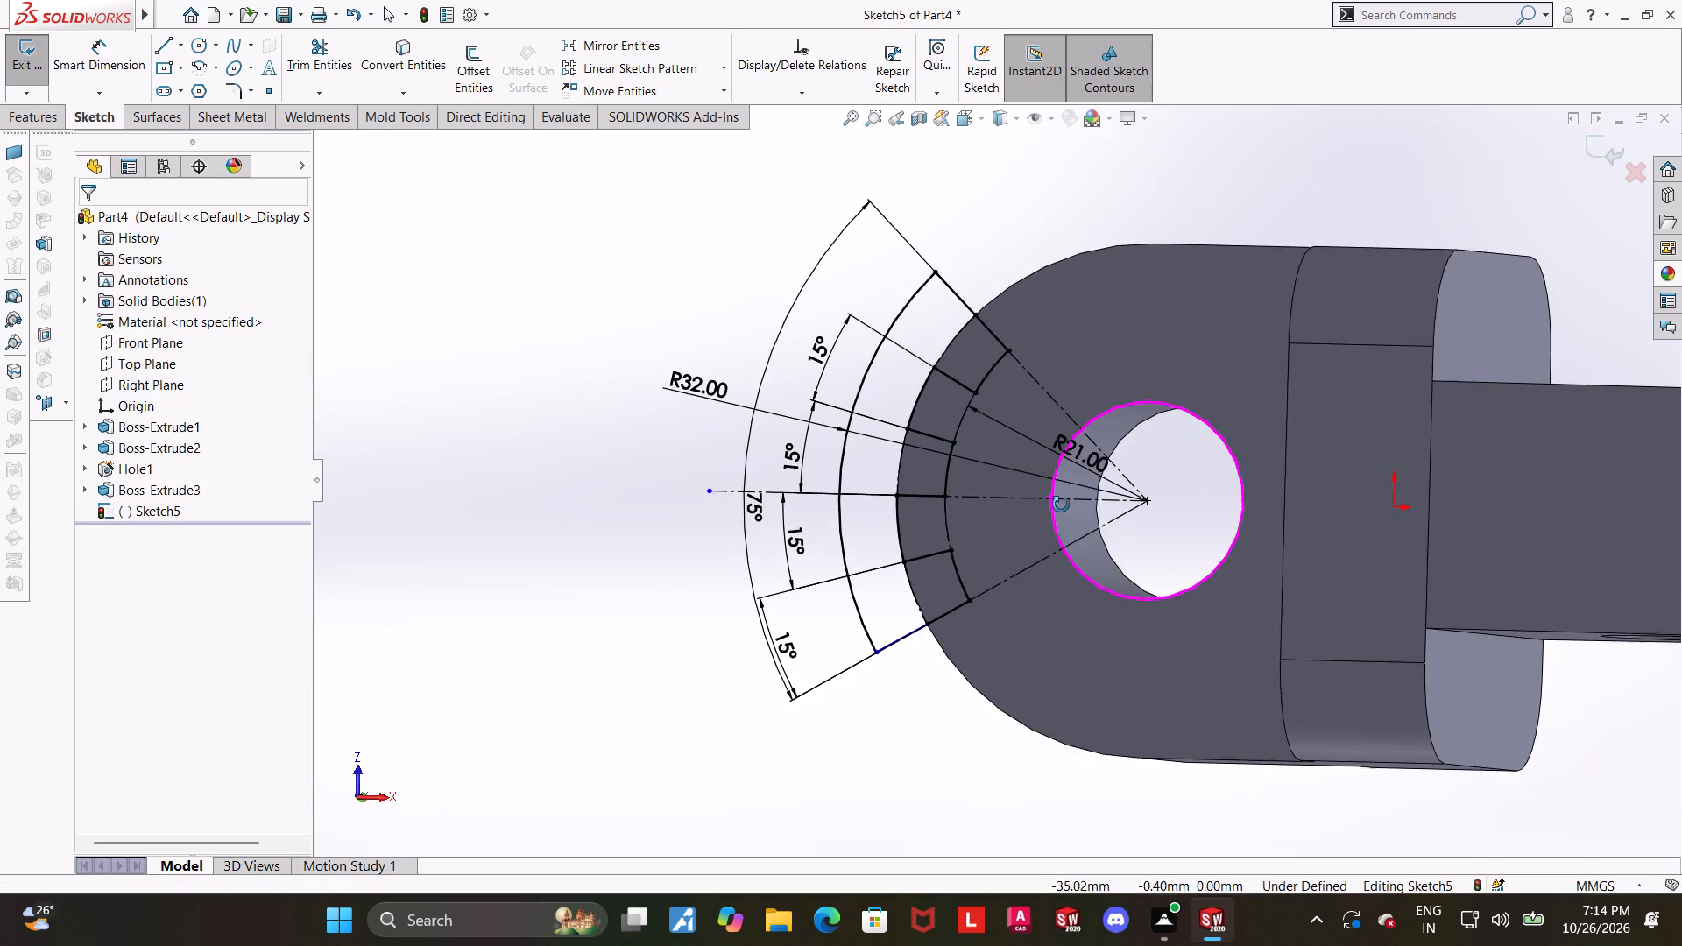
middle_drag(1061, 505, 1111, 507)
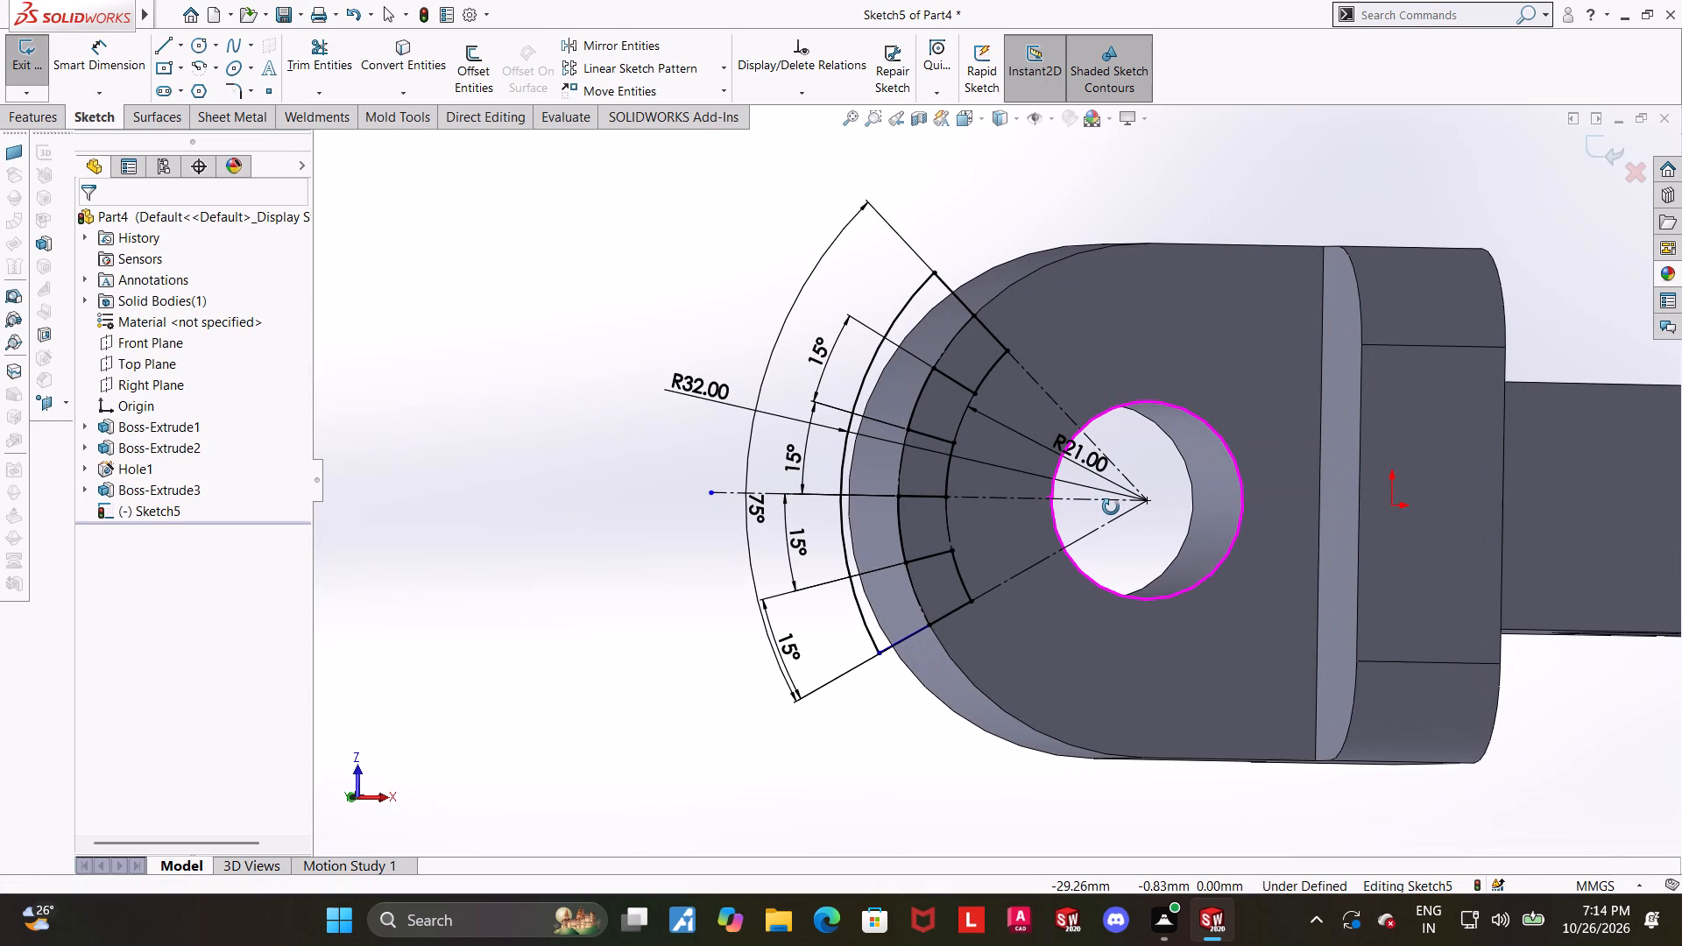
middle_drag(1111, 507, 1127, 489)
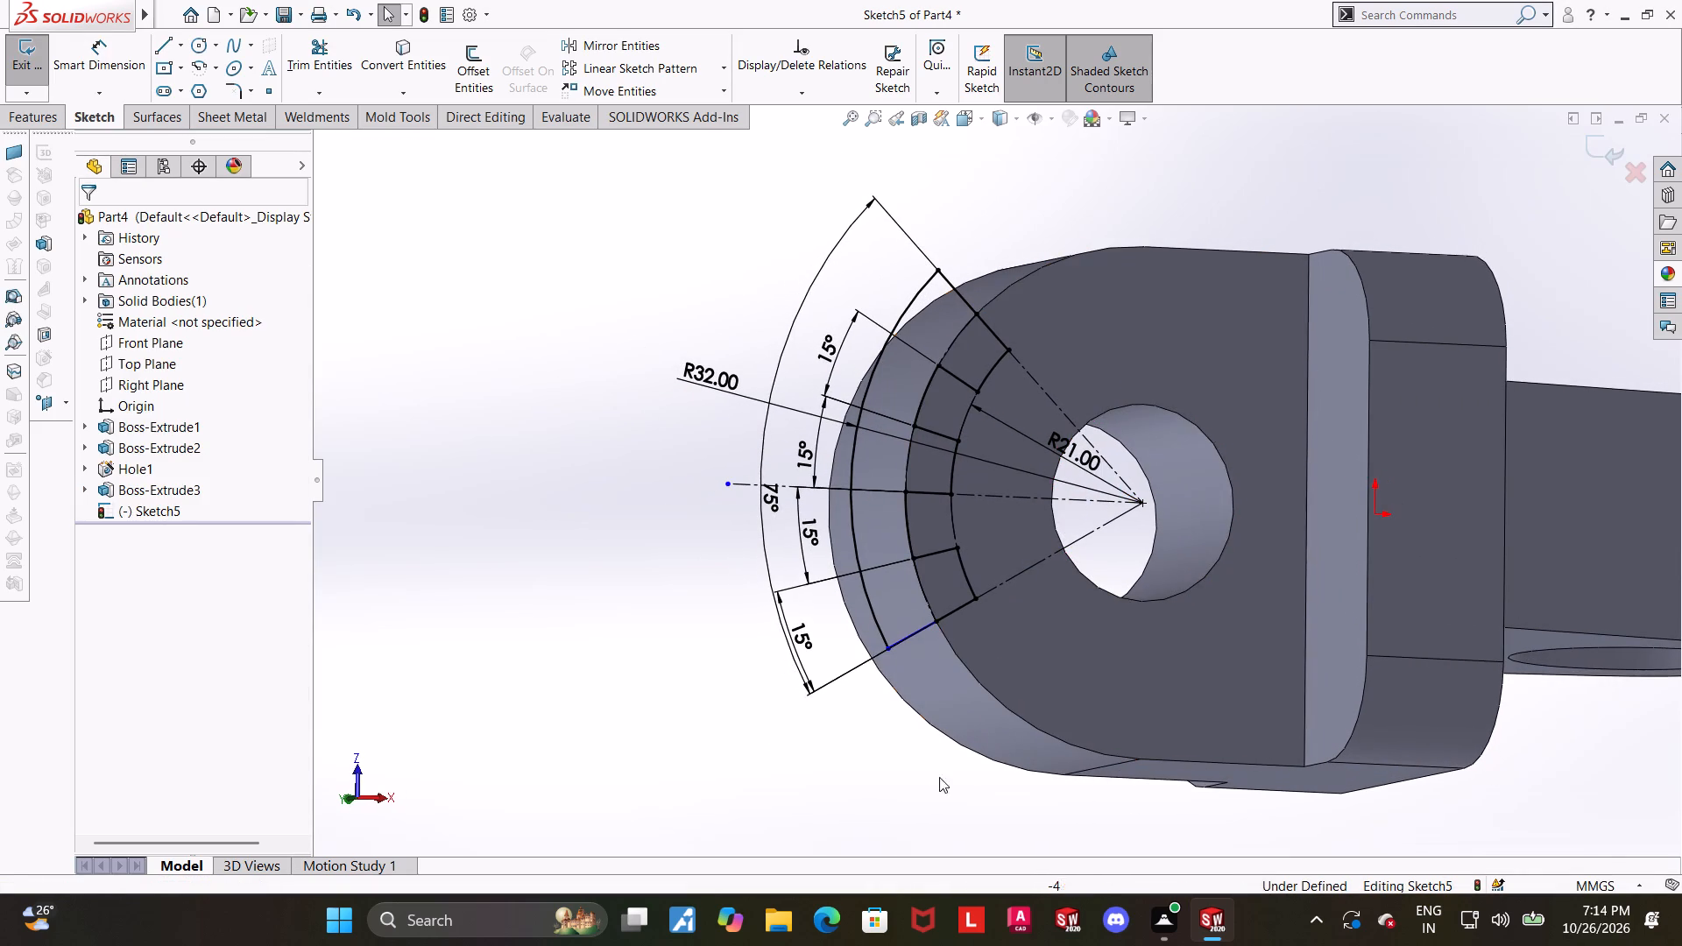
drag(908, 786, 901, 768)
middle_drag(887, 708, 826, 695)
click(814, 695)
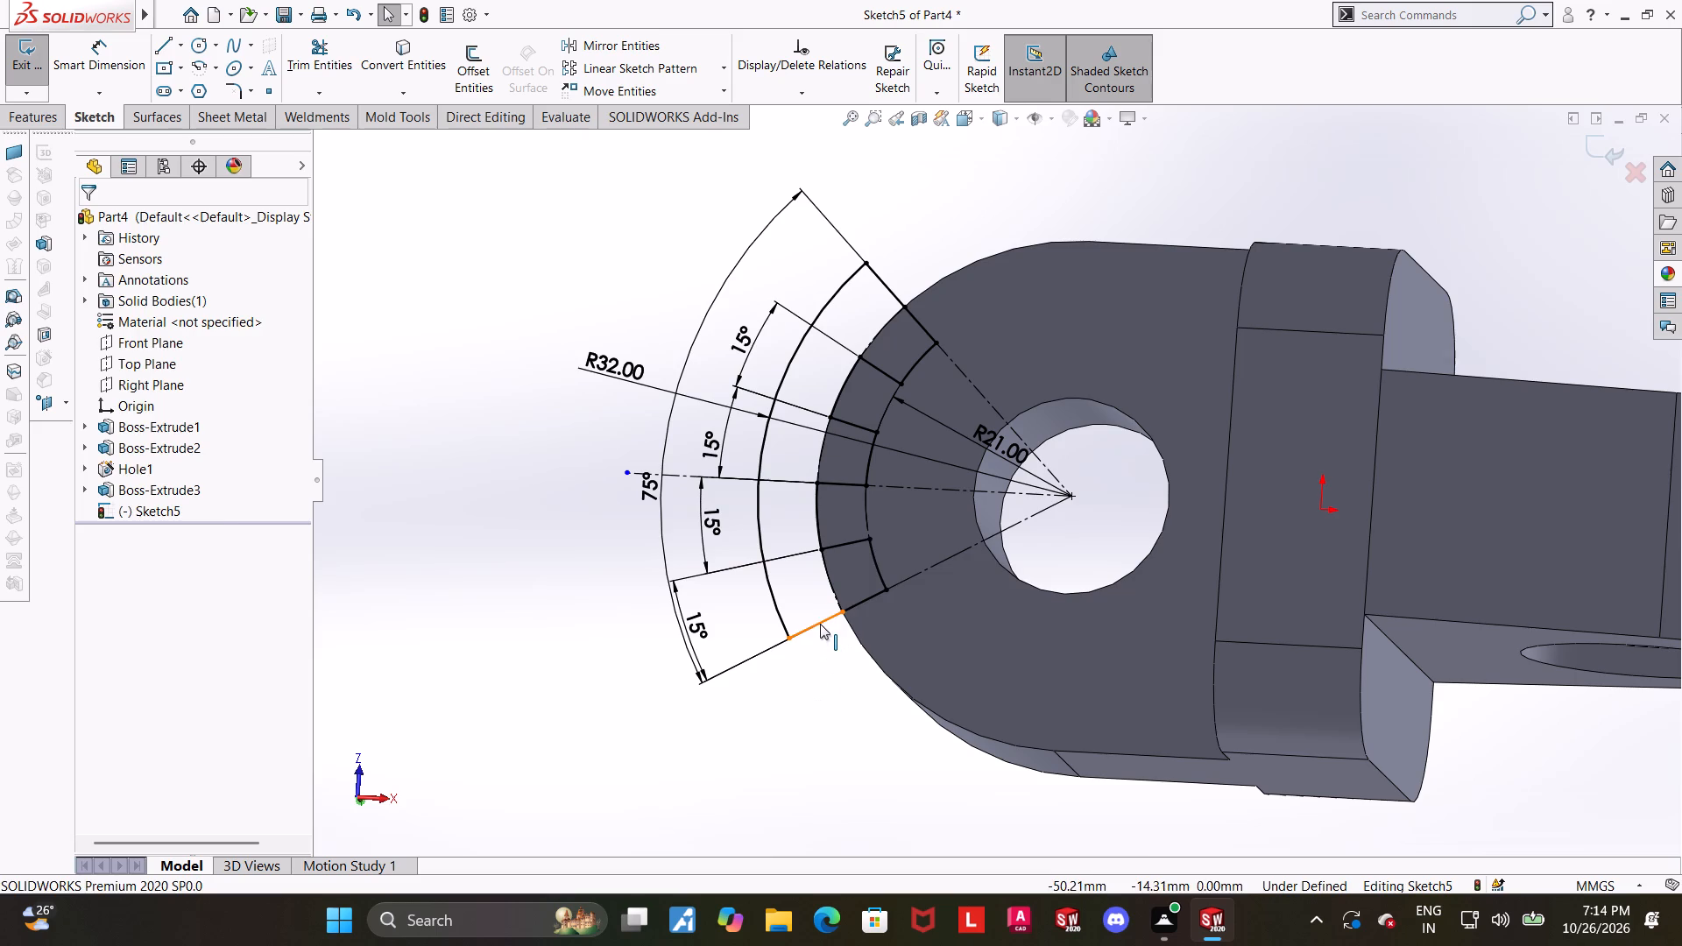
click(820, 624)
ctrl+click(866, 597)
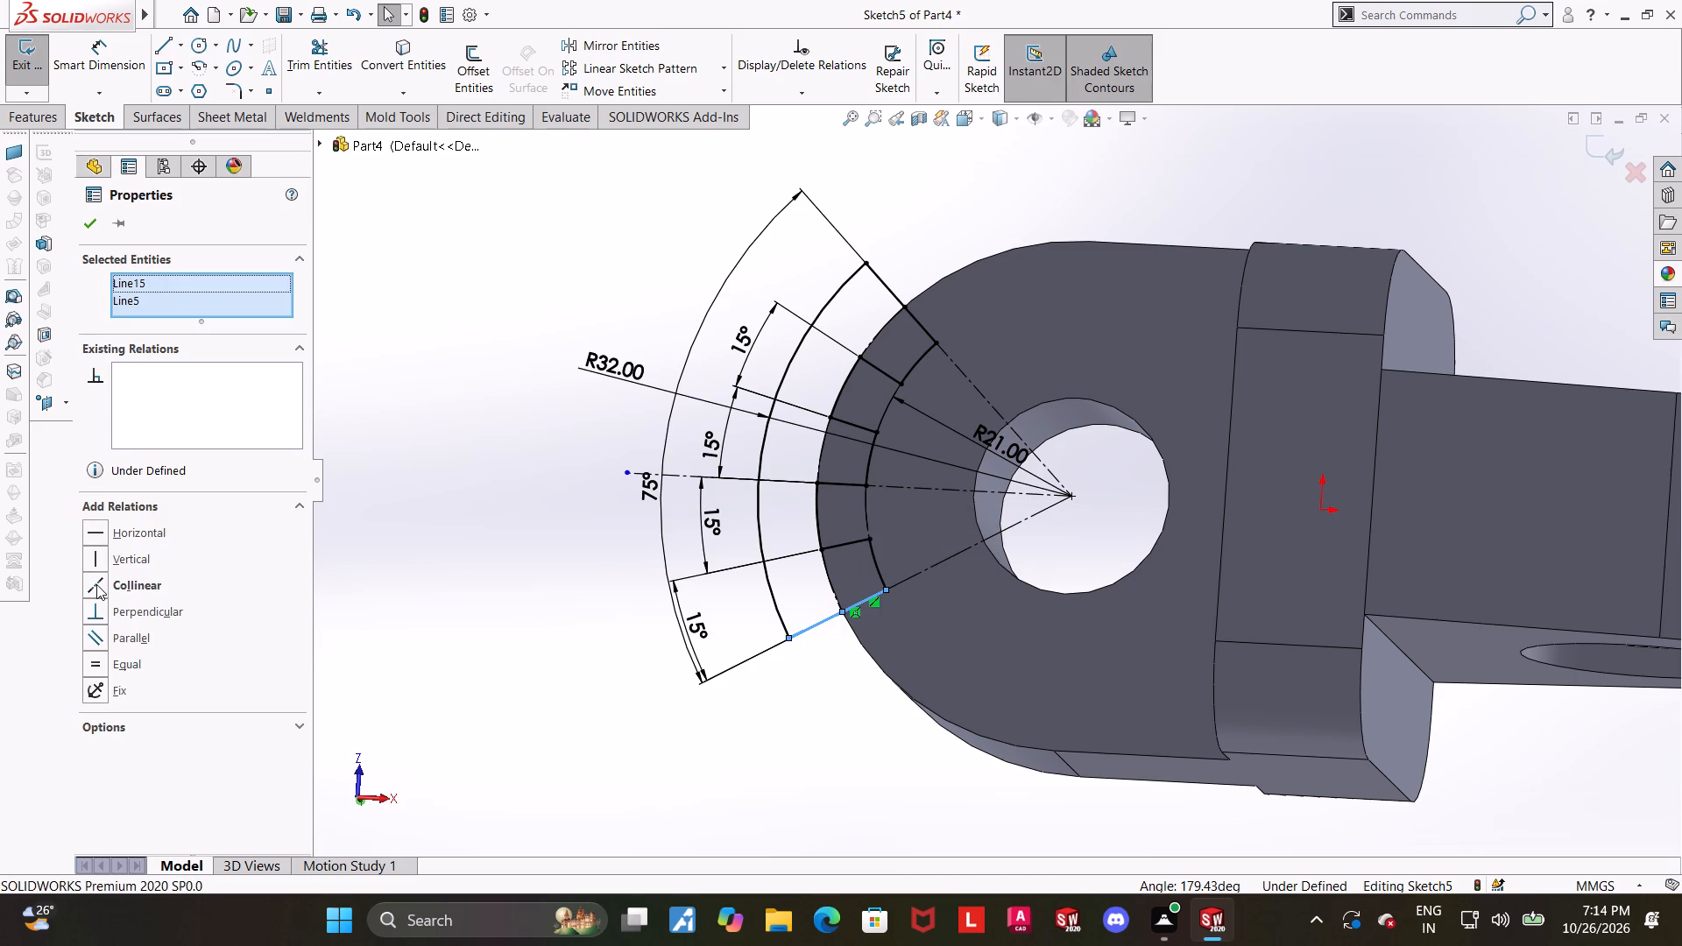
click(97, 583)
click(427, 647)
middle_drag(625, 473, 682, 533)
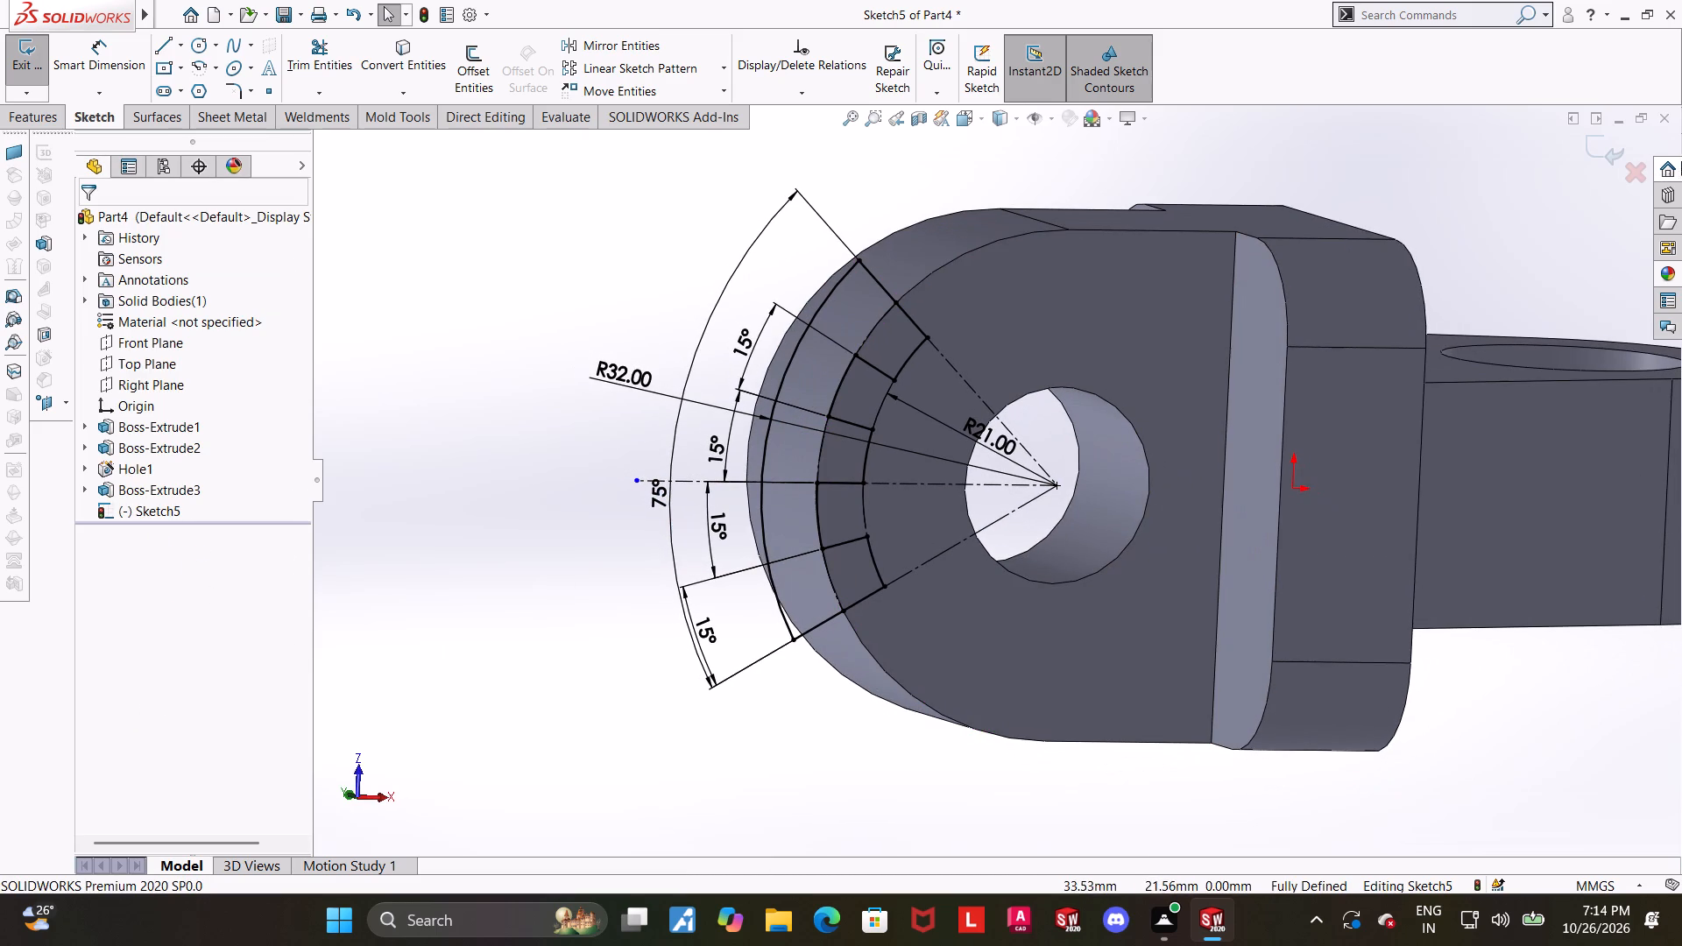
click(1611, 155)
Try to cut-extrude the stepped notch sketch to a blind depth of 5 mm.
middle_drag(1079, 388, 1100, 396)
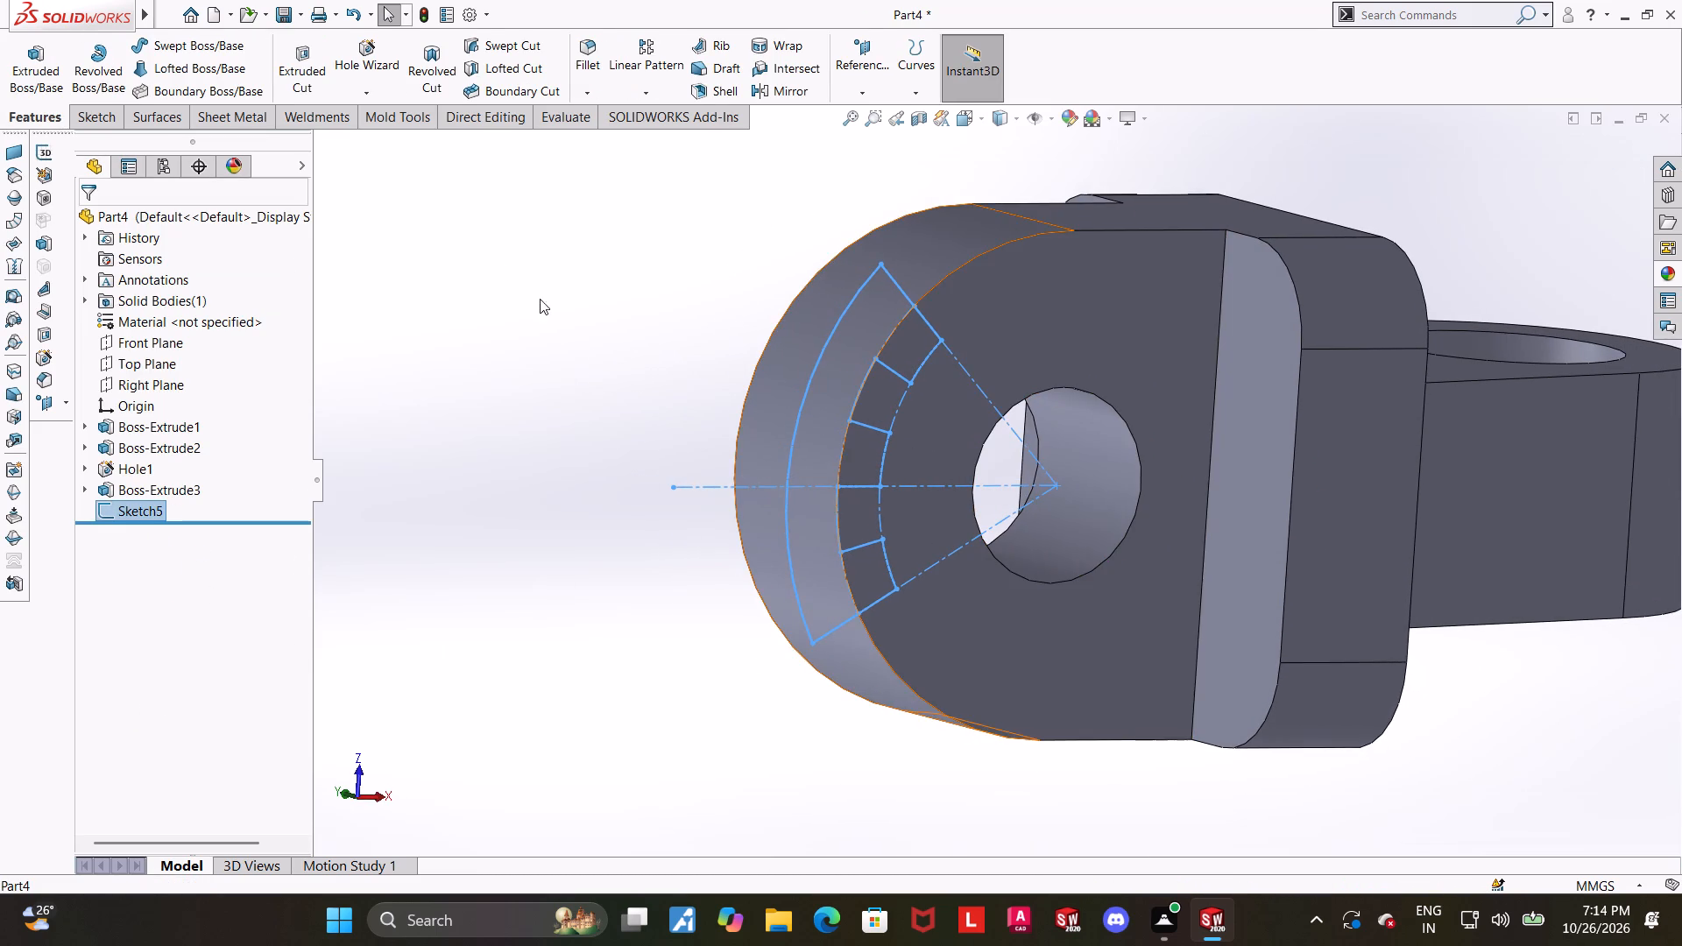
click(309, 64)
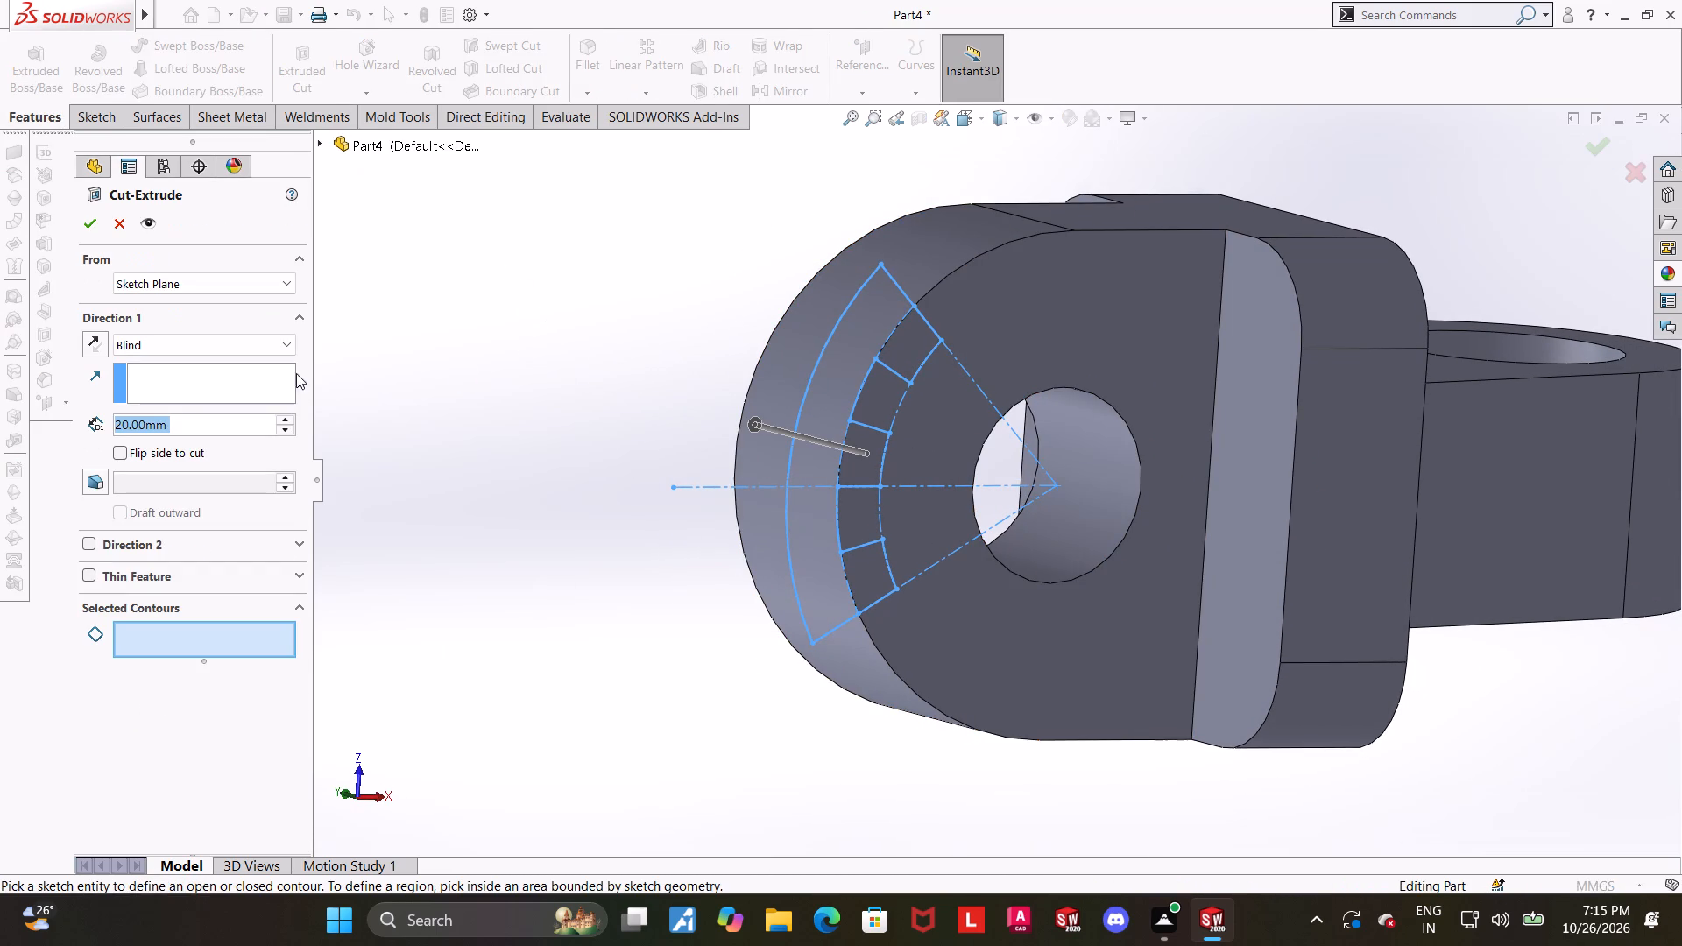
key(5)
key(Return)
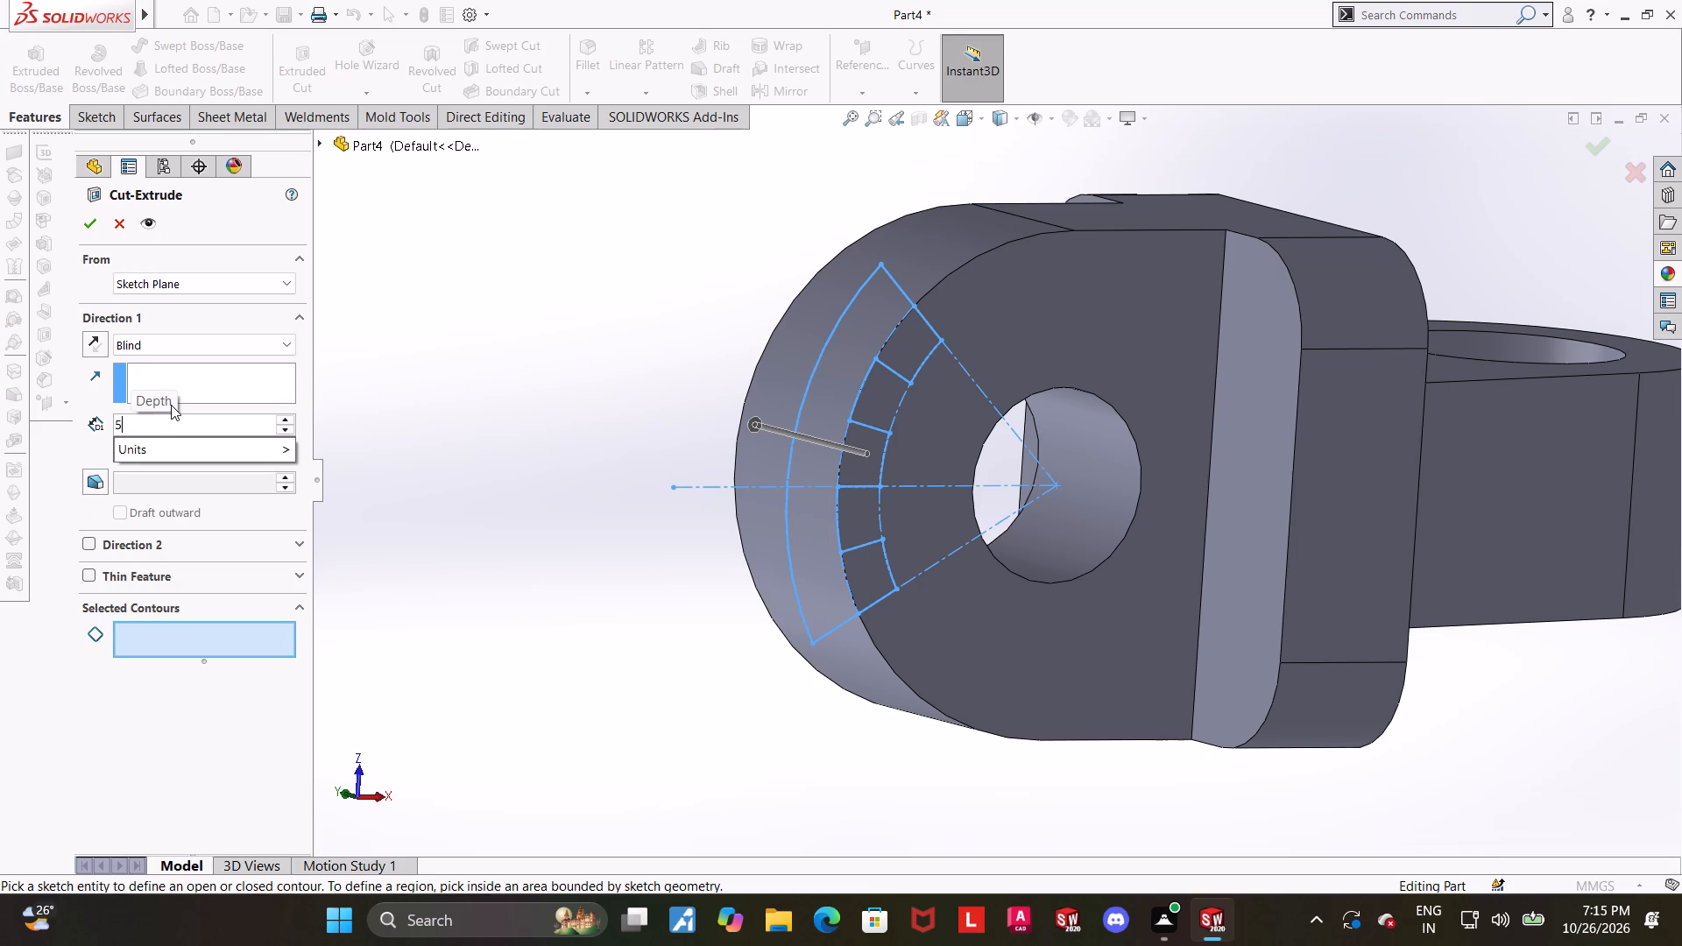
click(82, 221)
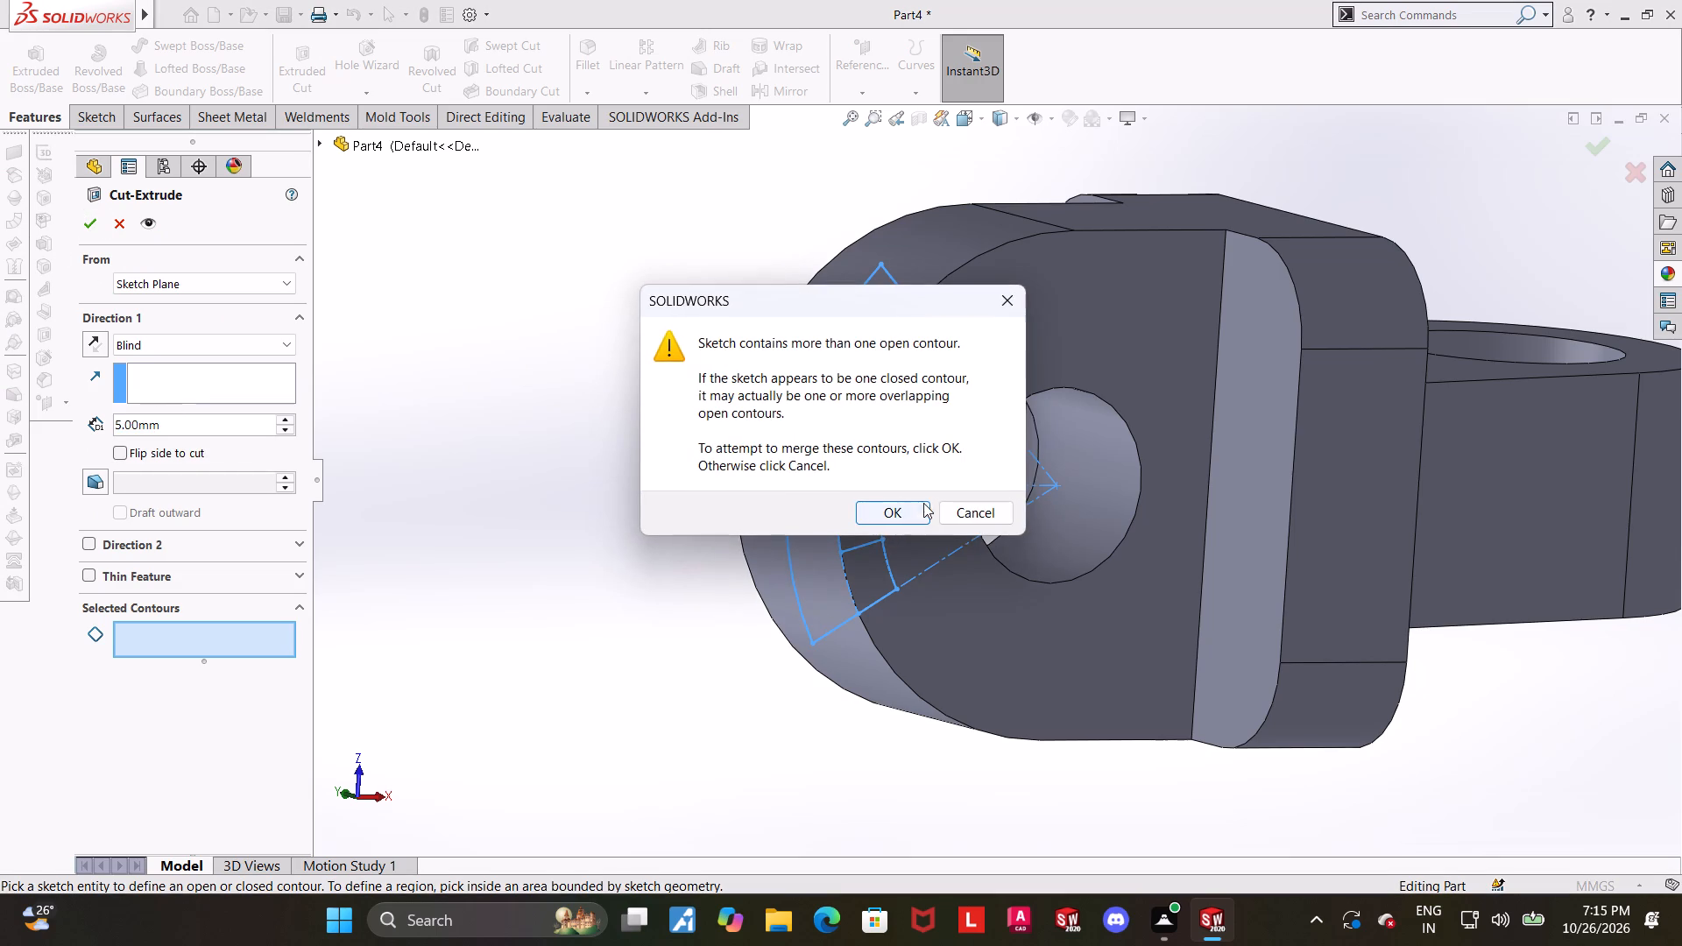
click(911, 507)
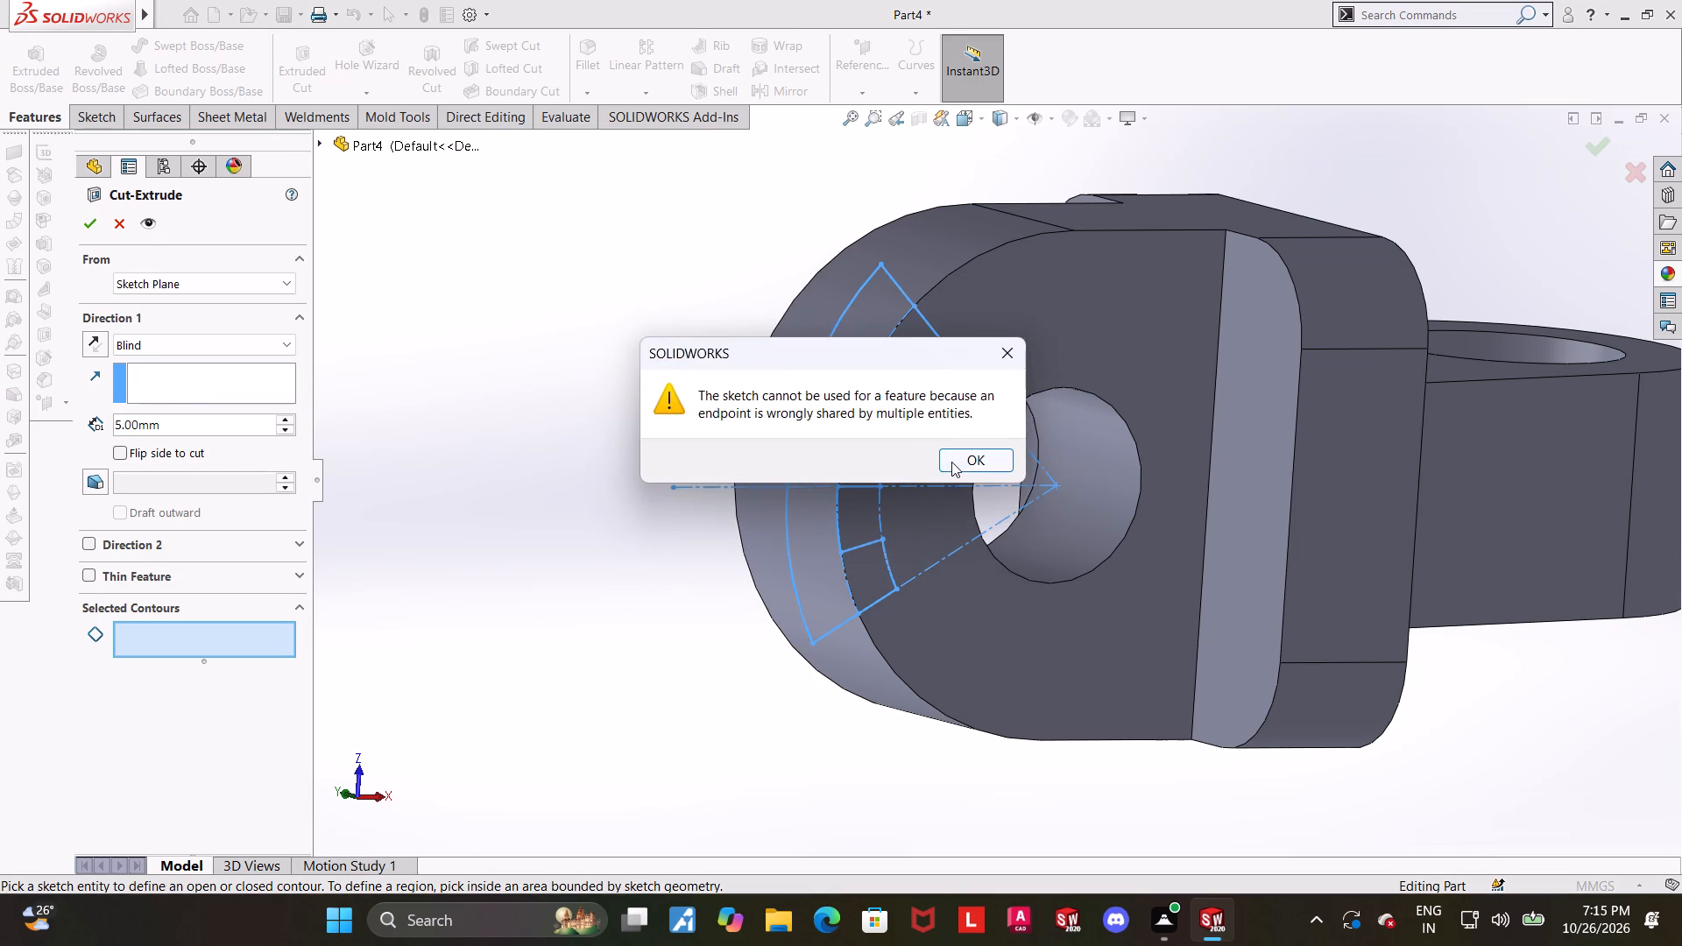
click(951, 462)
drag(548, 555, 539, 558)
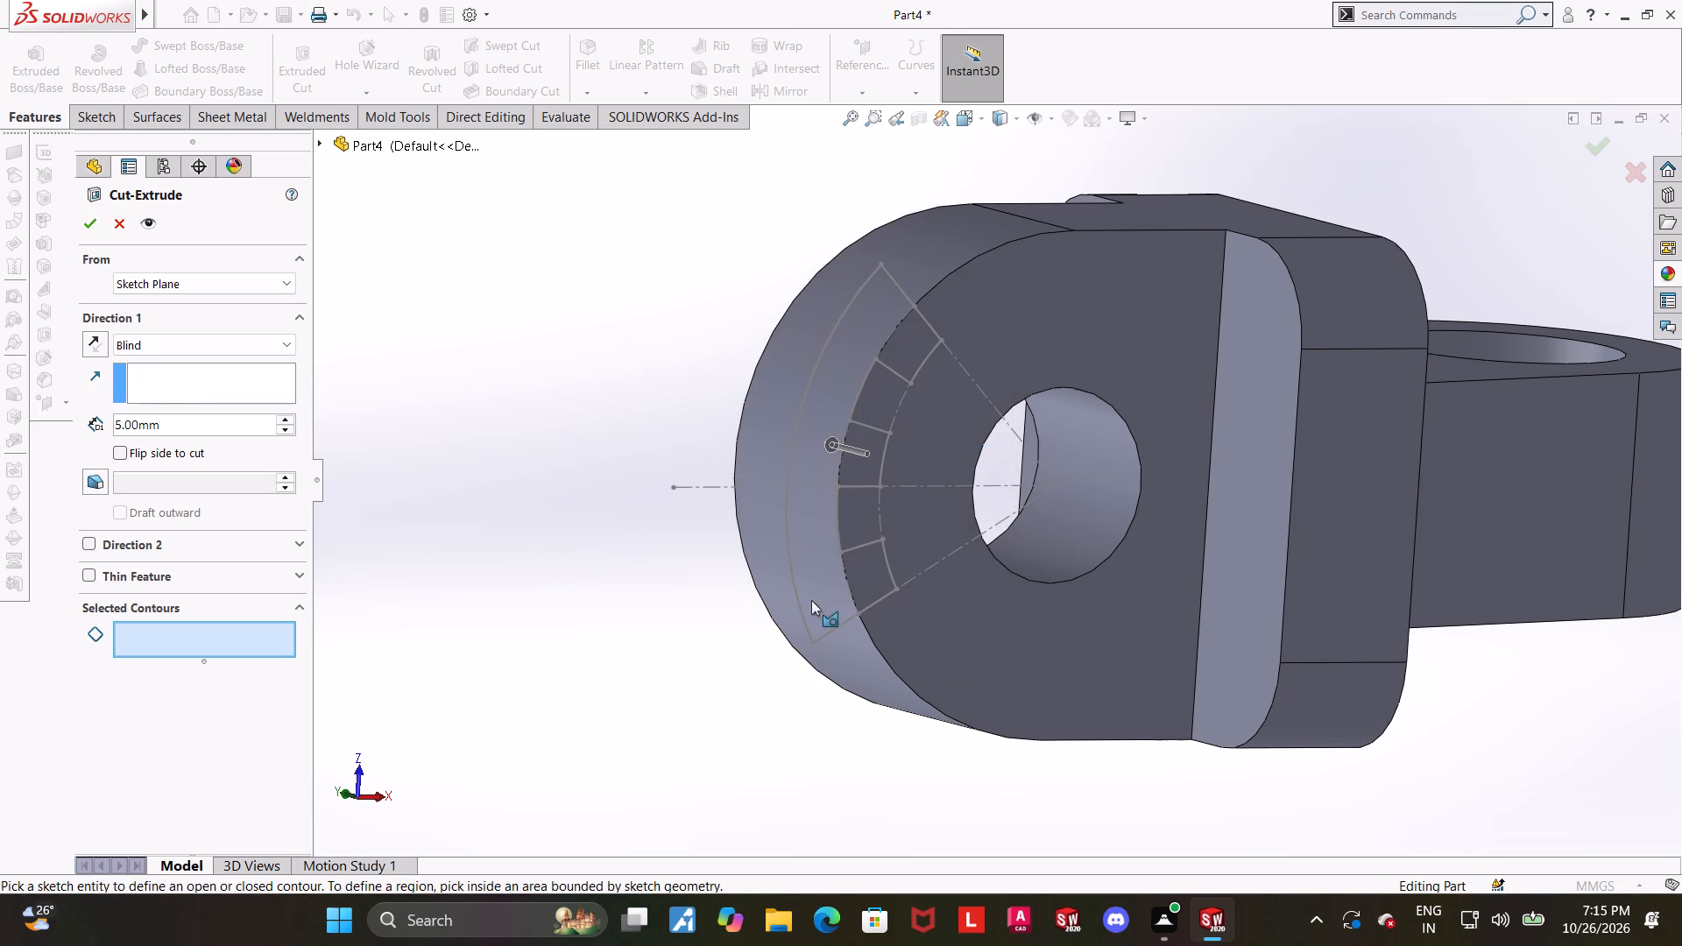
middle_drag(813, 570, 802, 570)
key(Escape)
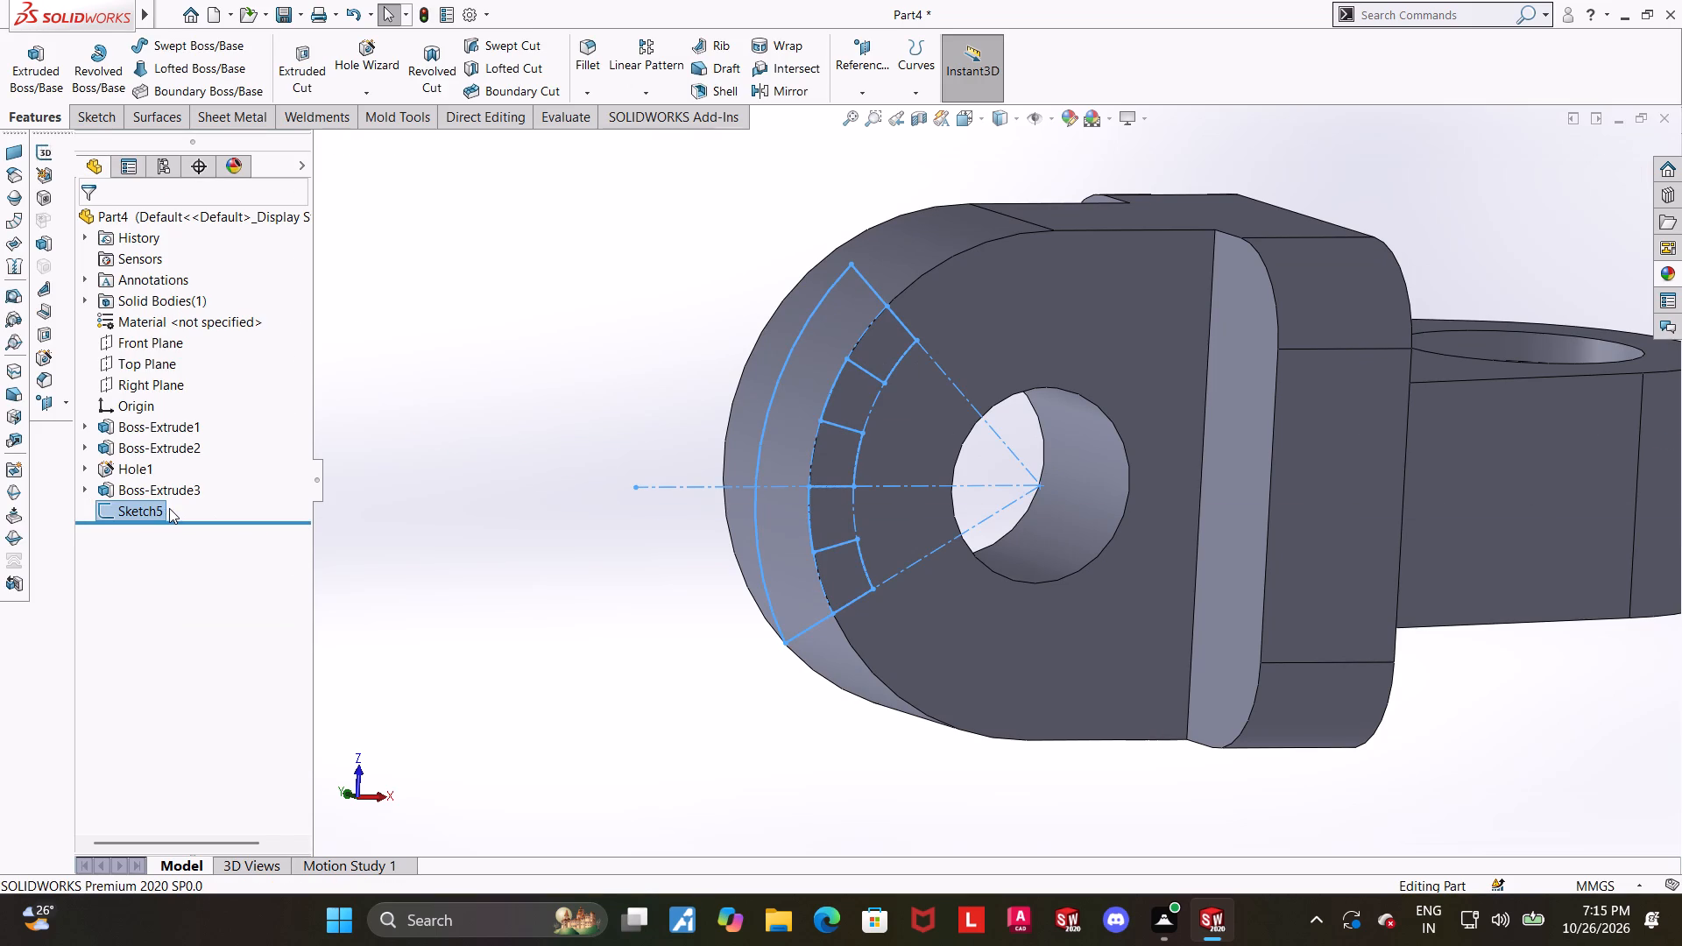
Reopen the notch profile sketch for editing and view it face-on.
click(140, 518)
click(158, 468)
click(339, 629)
middle_click(442, 589)
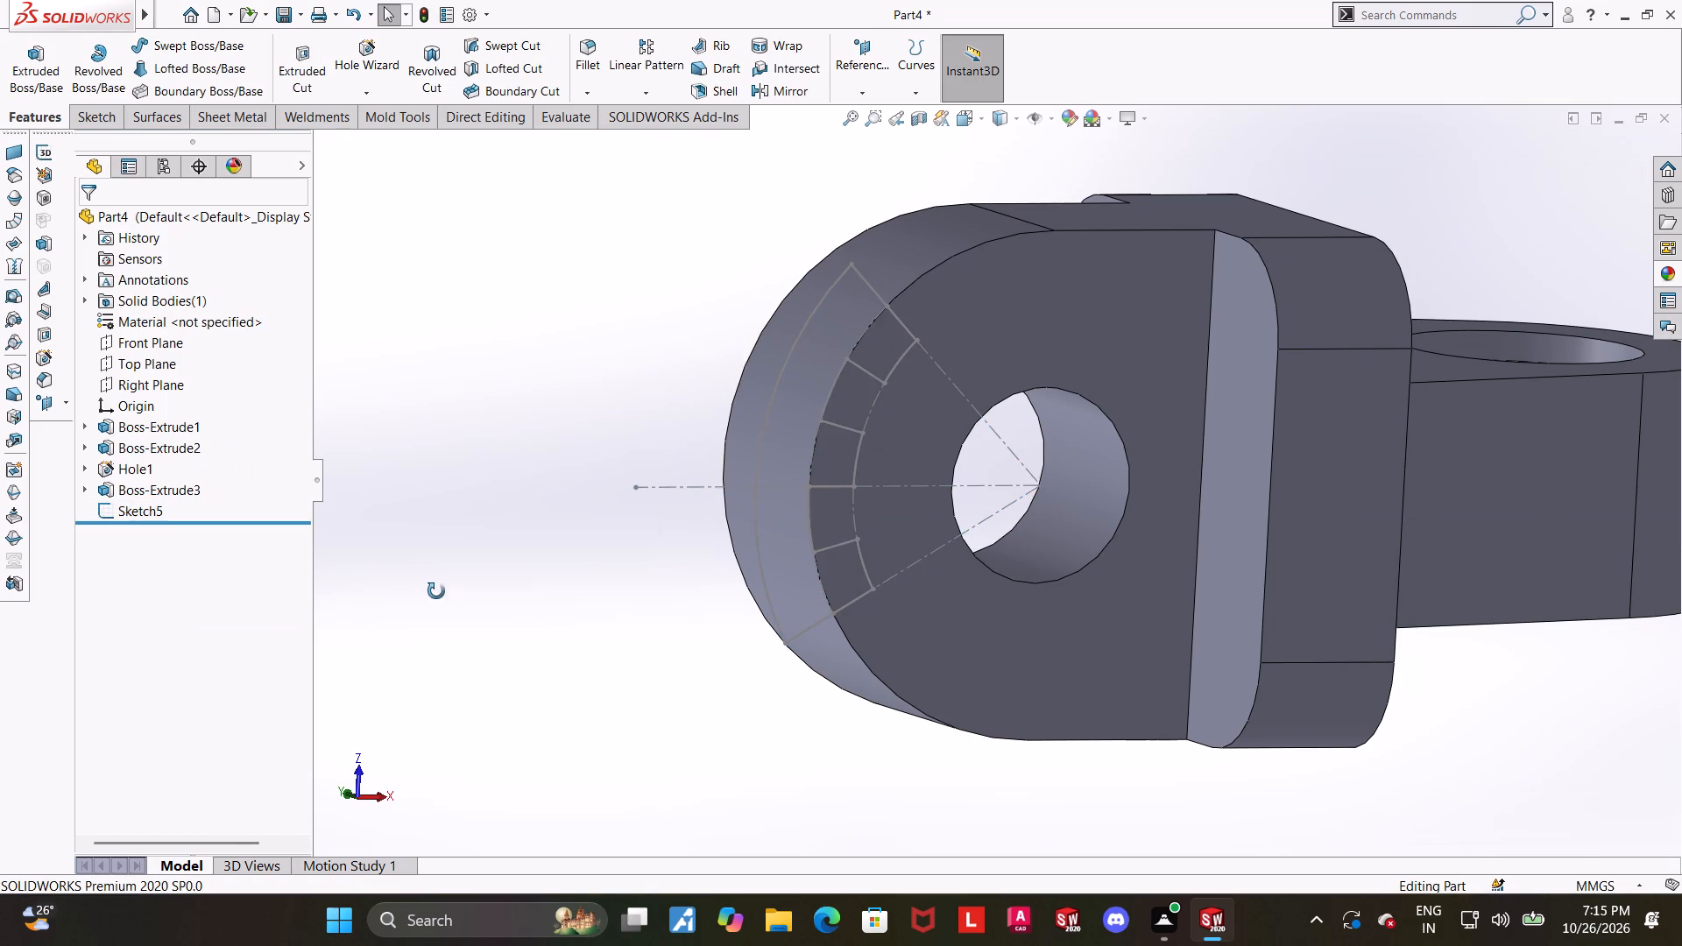
click(152, 500)
click(171, 441)
click(138, 521)
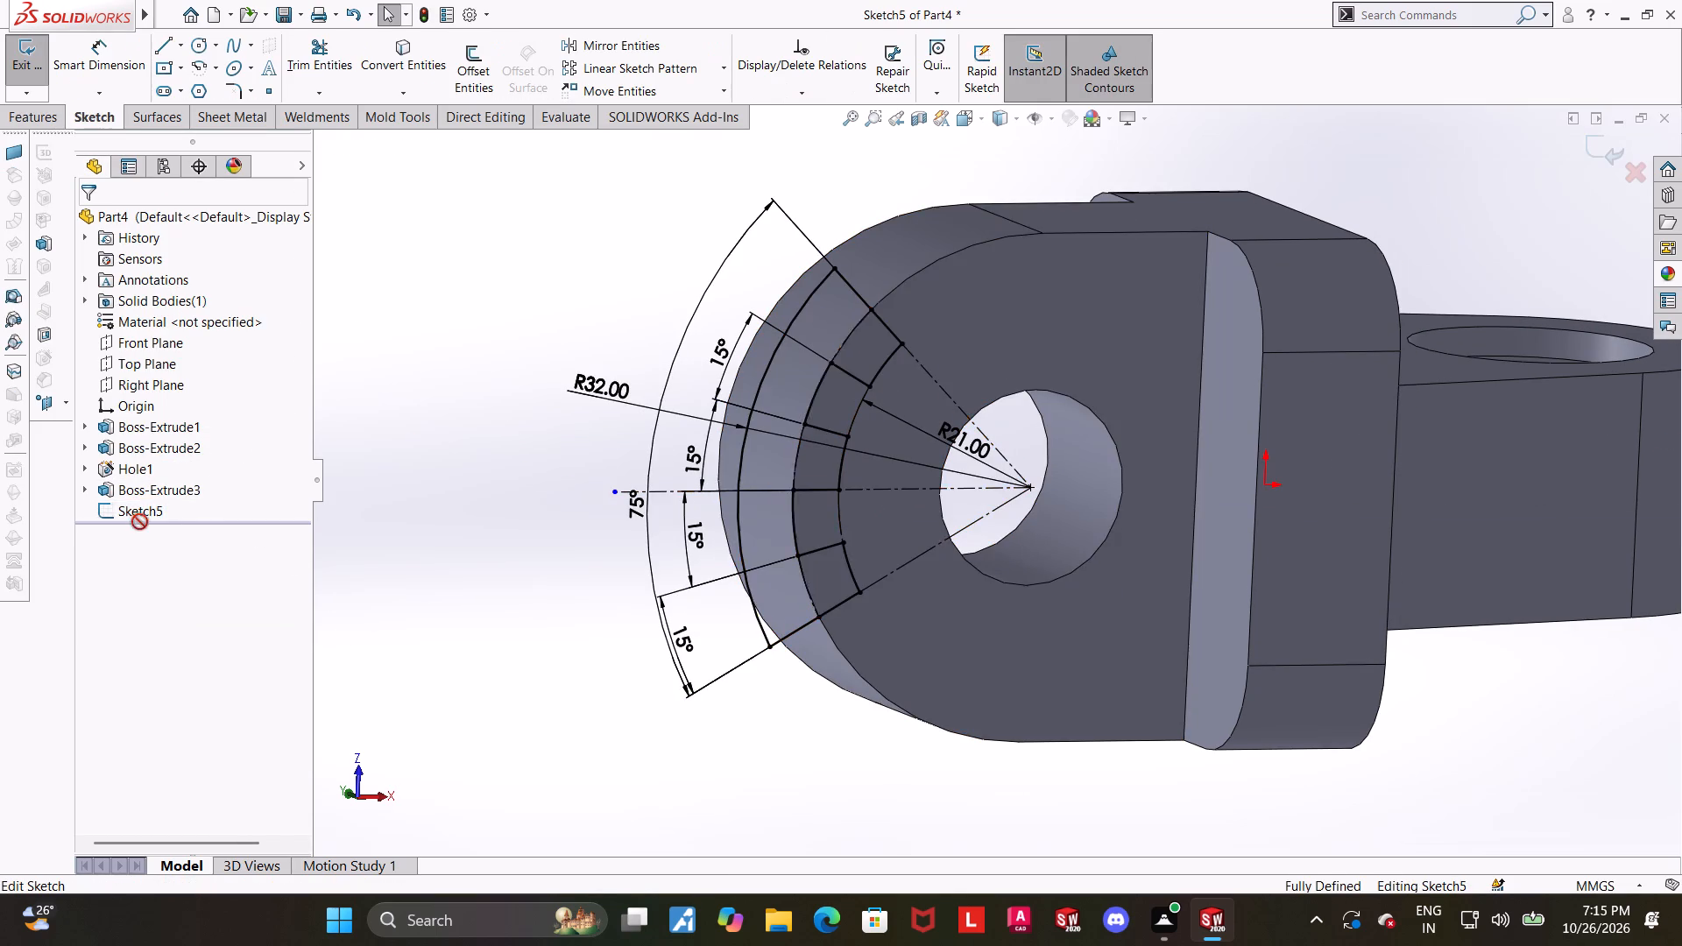
click(156, 505)
click(207, 478)
Examine the notch profile's inner arc, radial lines and shared endpoints for contour problems.
scroll(771, 507, down, 1)
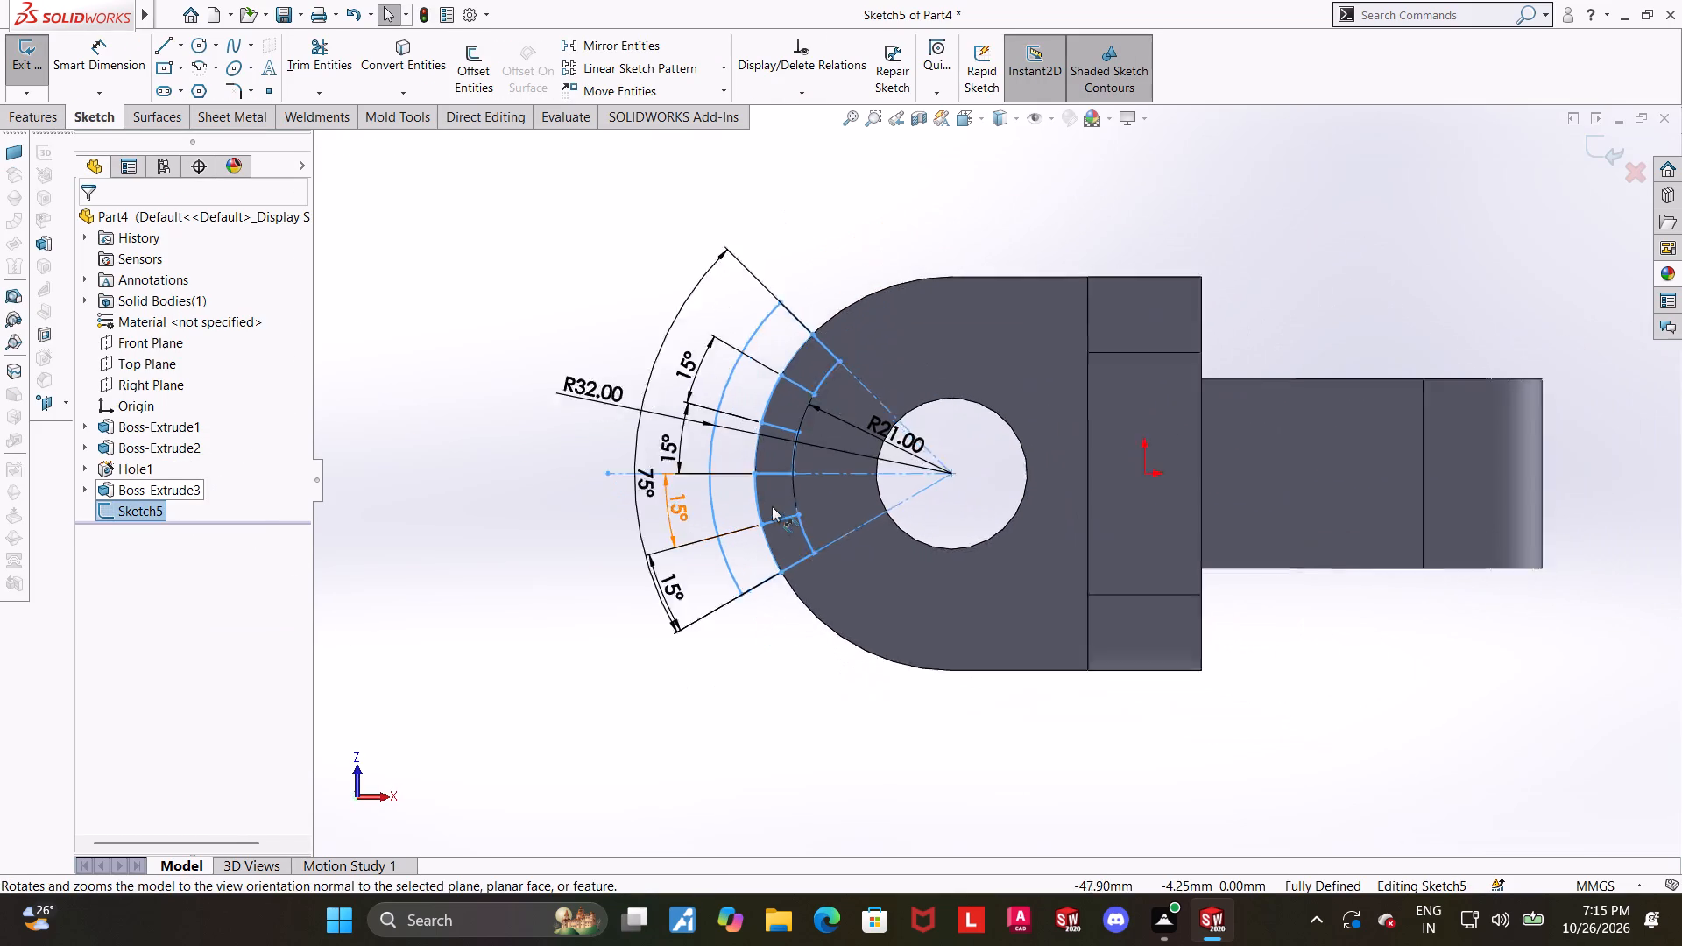
scroll(772, 506, down, 2)
click(850, 755)
scroll(817, 491, down, 5)
middle_drag(810, 485, 902, 509)
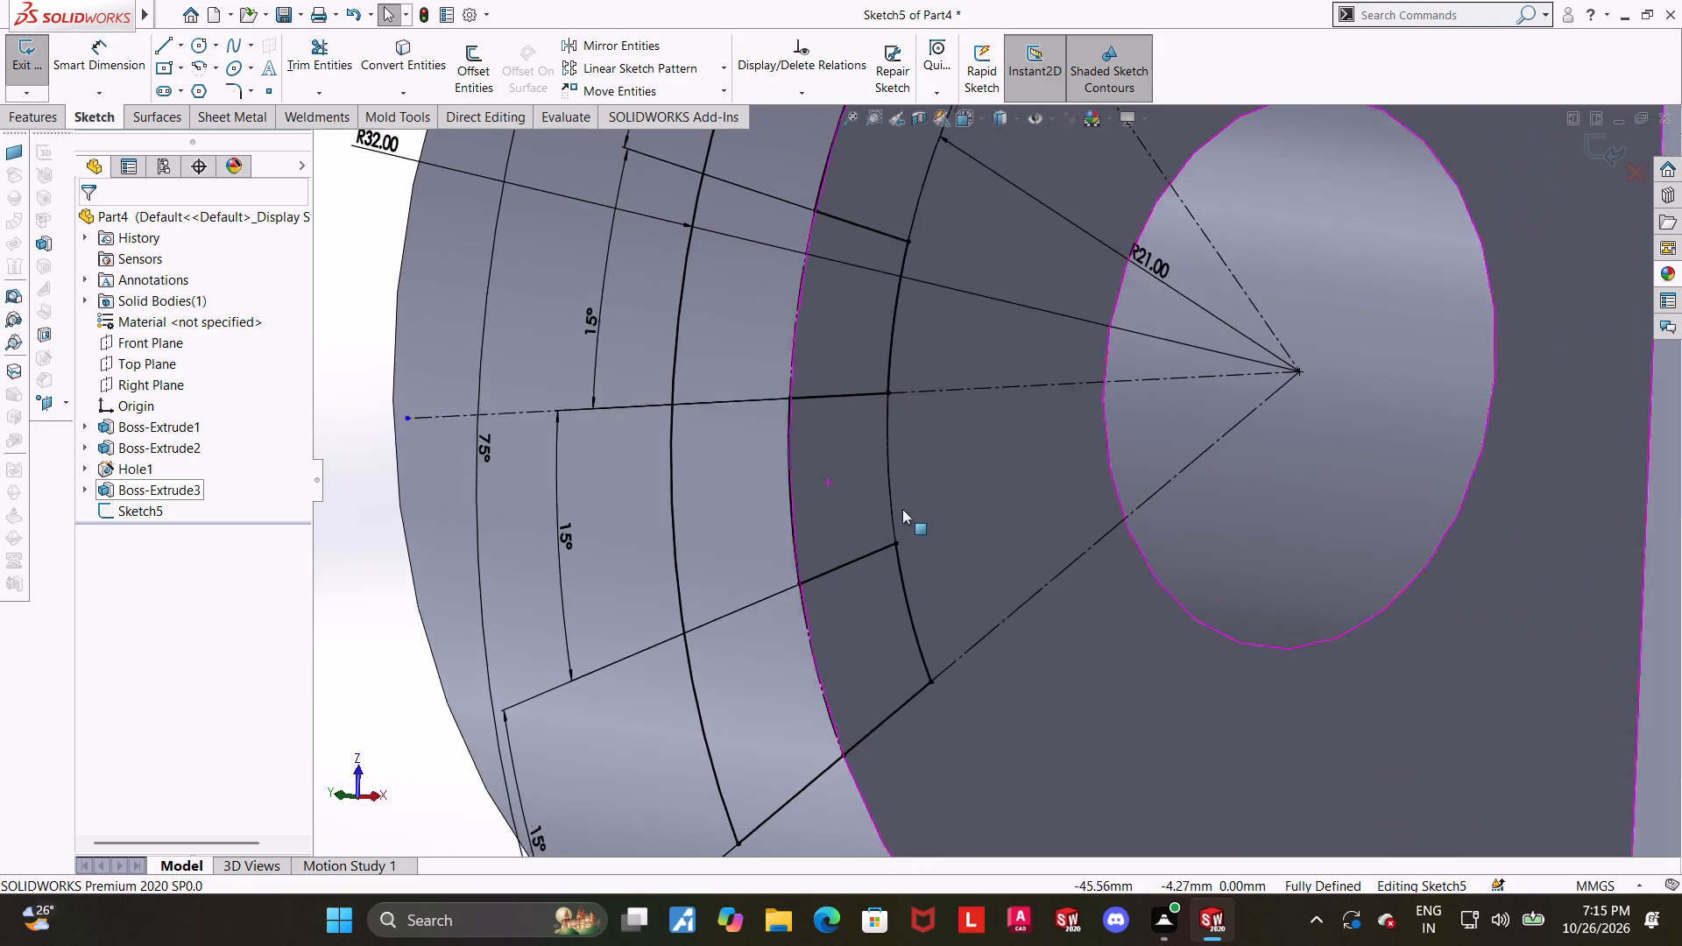
middle_drag(902, 509, 902, 511)
scroll(866, 689, up, 3)
click(554, 520)
middle_drag(597, 536, 561, 547)
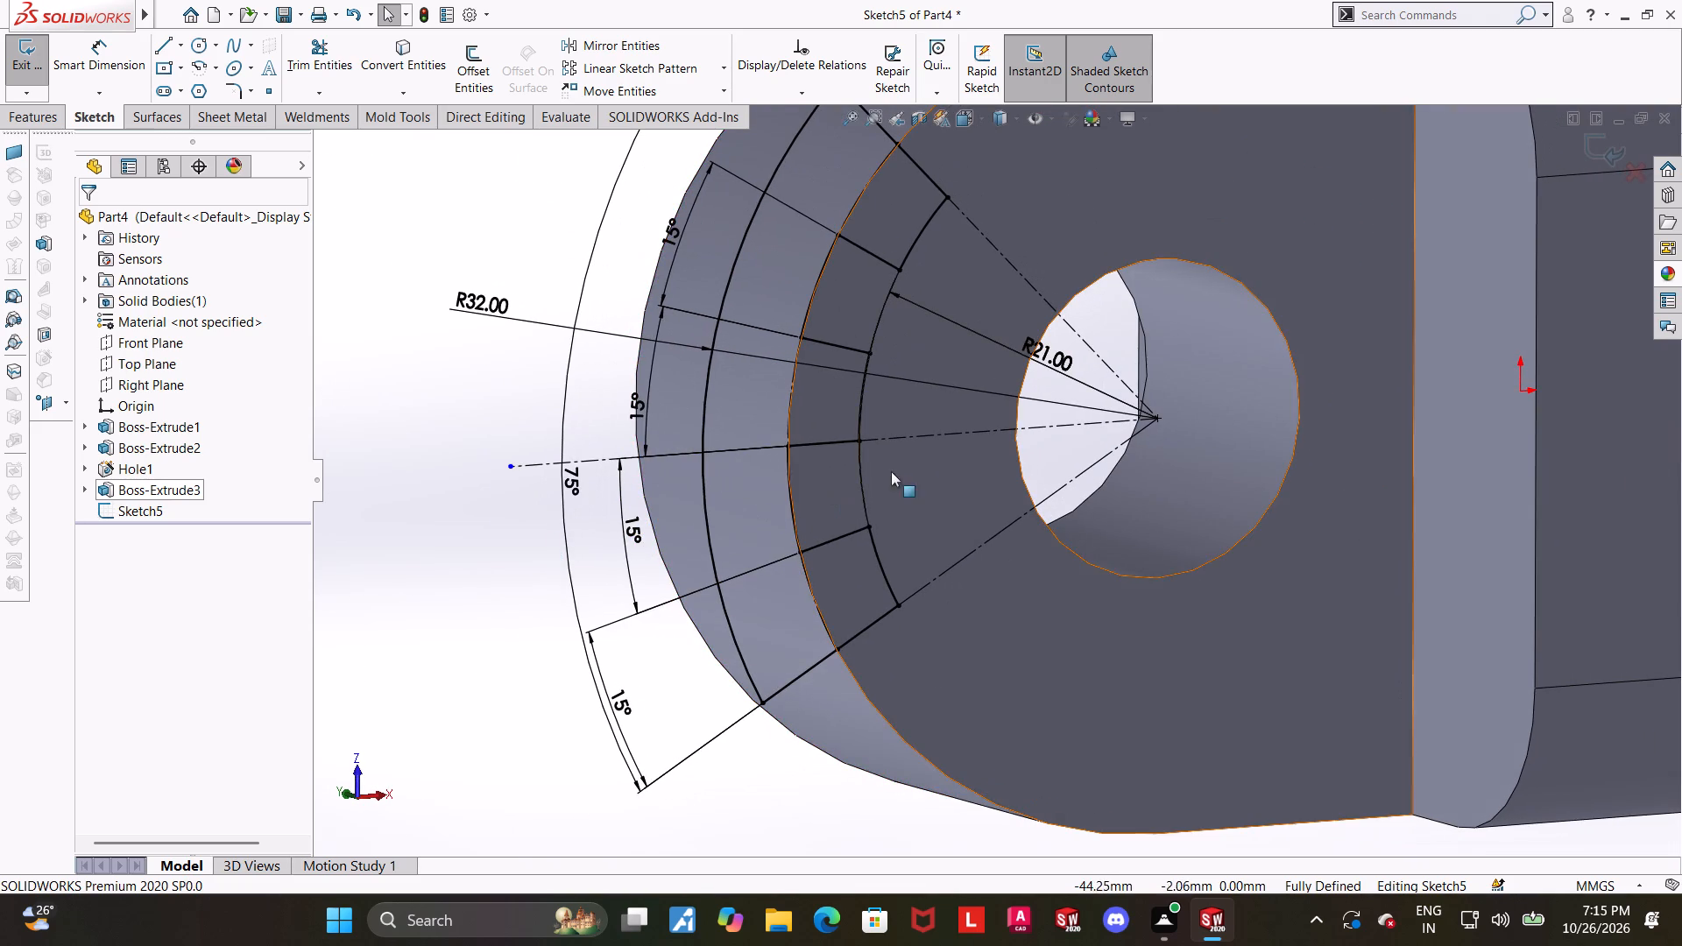
click(872, 524)
scroll(885, 488, down, 3)
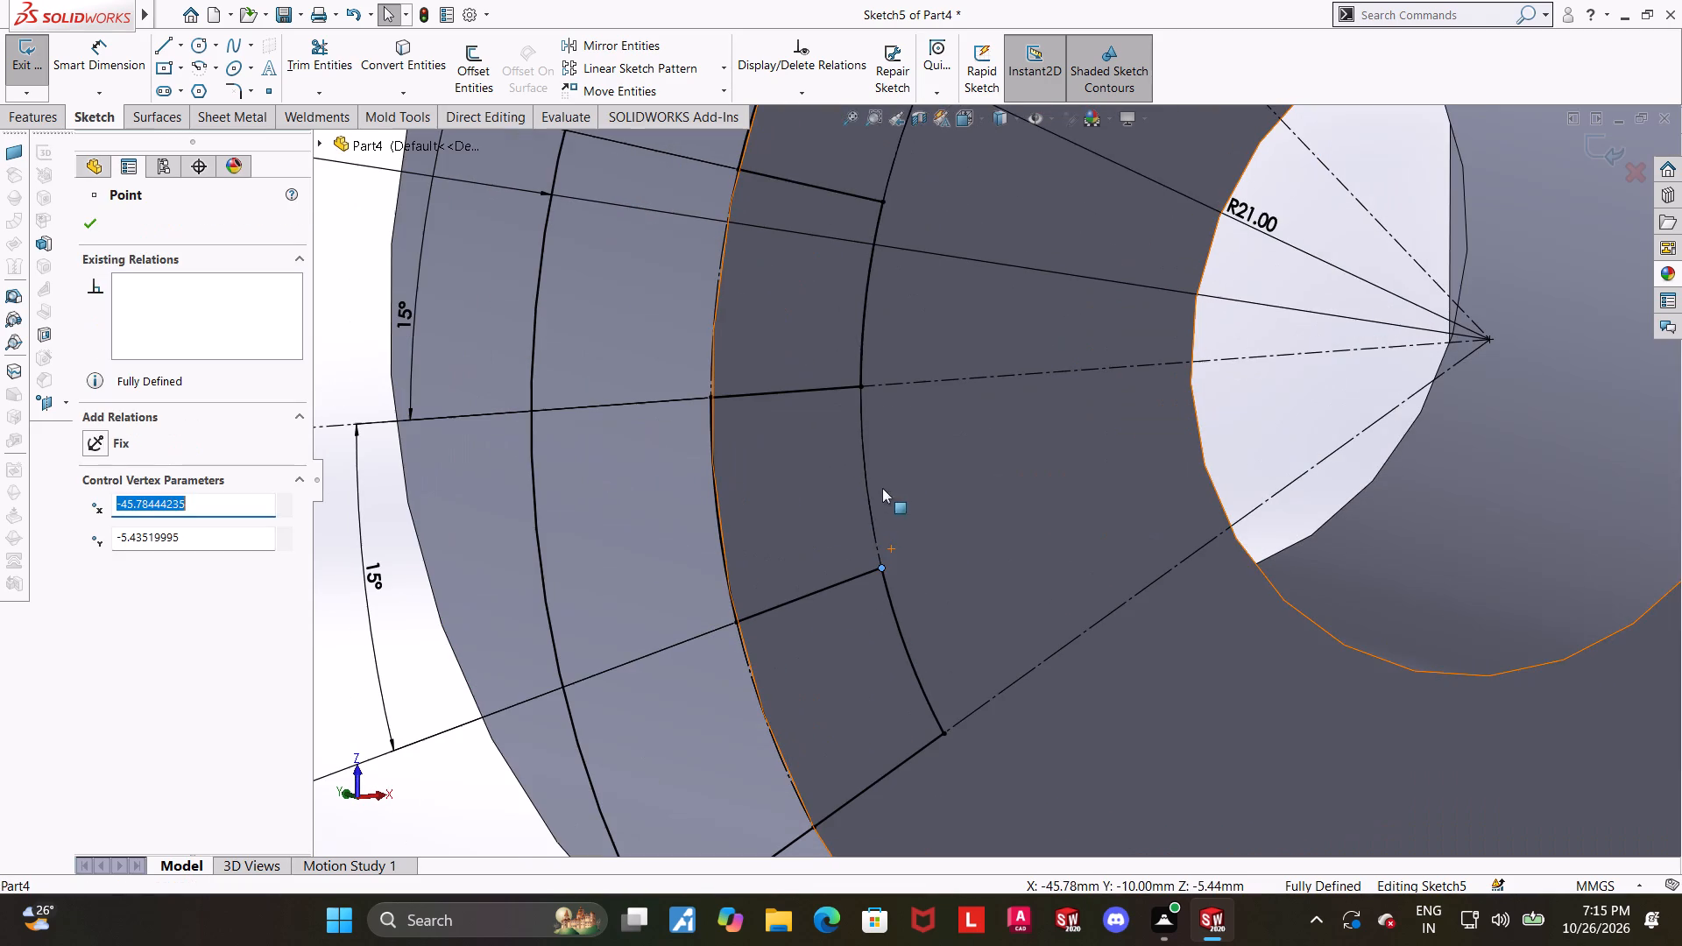
scroll(882, 488, down, 1)
key(Escape)
click(868, 487)
key(Escape)
key(Escape)
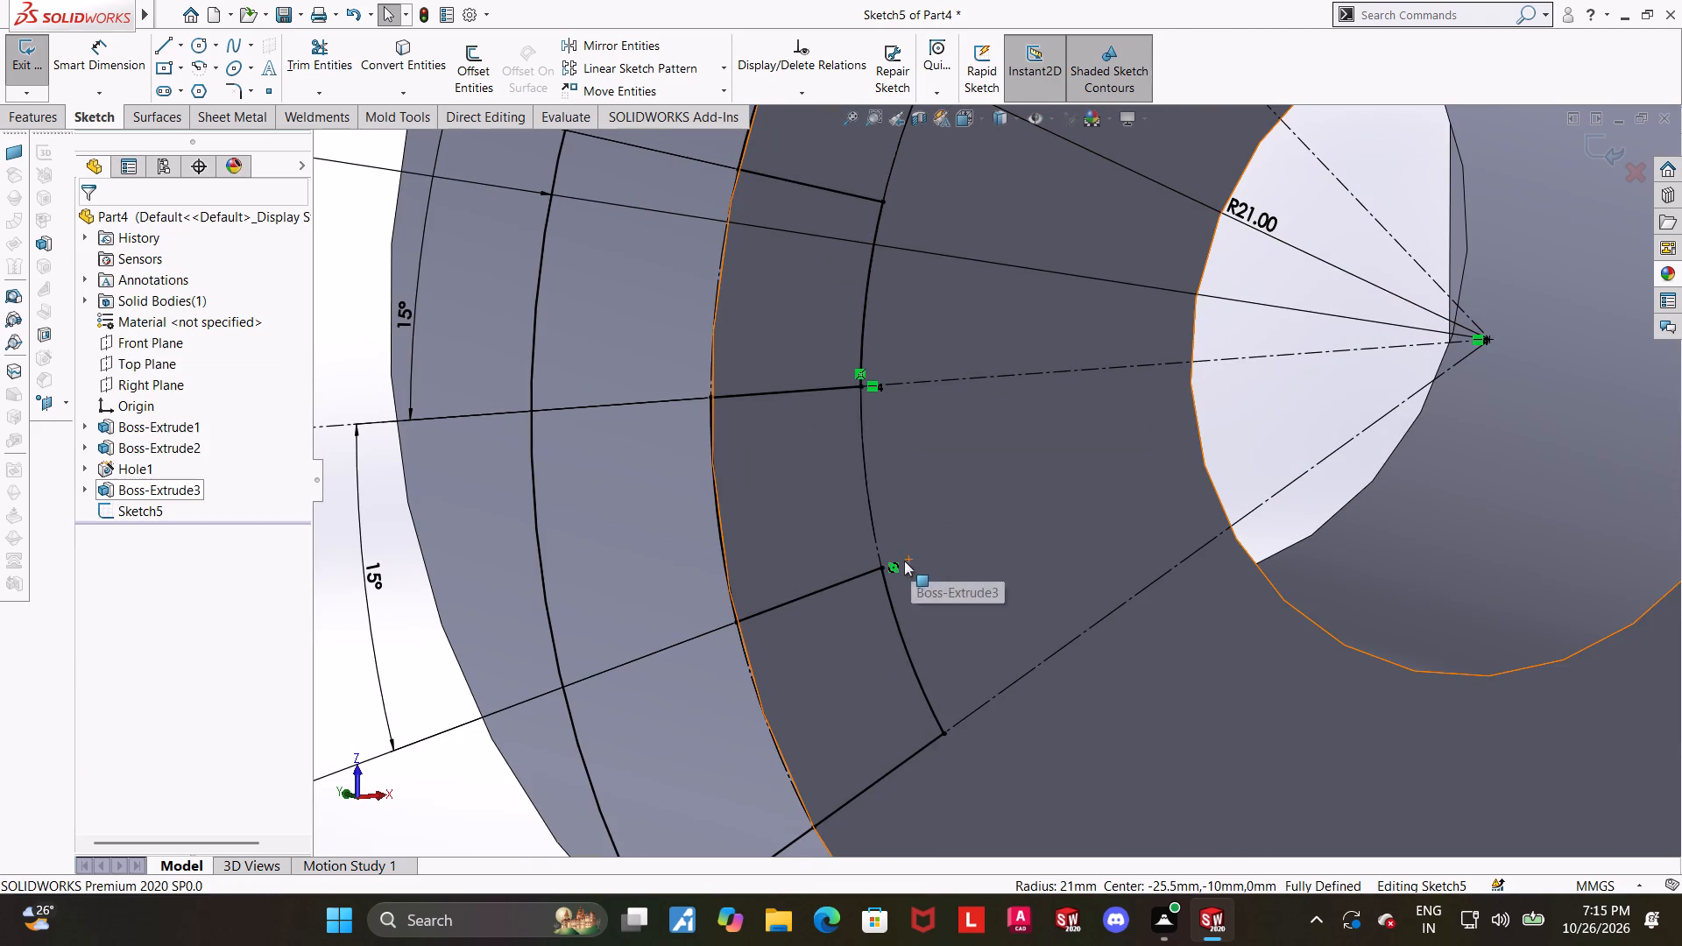
key(Escape)
key(Escape)
middle_drag(932, 584, 916, 590)
scroll(1033, 566, up, 2)
key(Escape)
scroll(970, 556, up, 3)
key(Escape)
key(Escape)
click(456, 392)
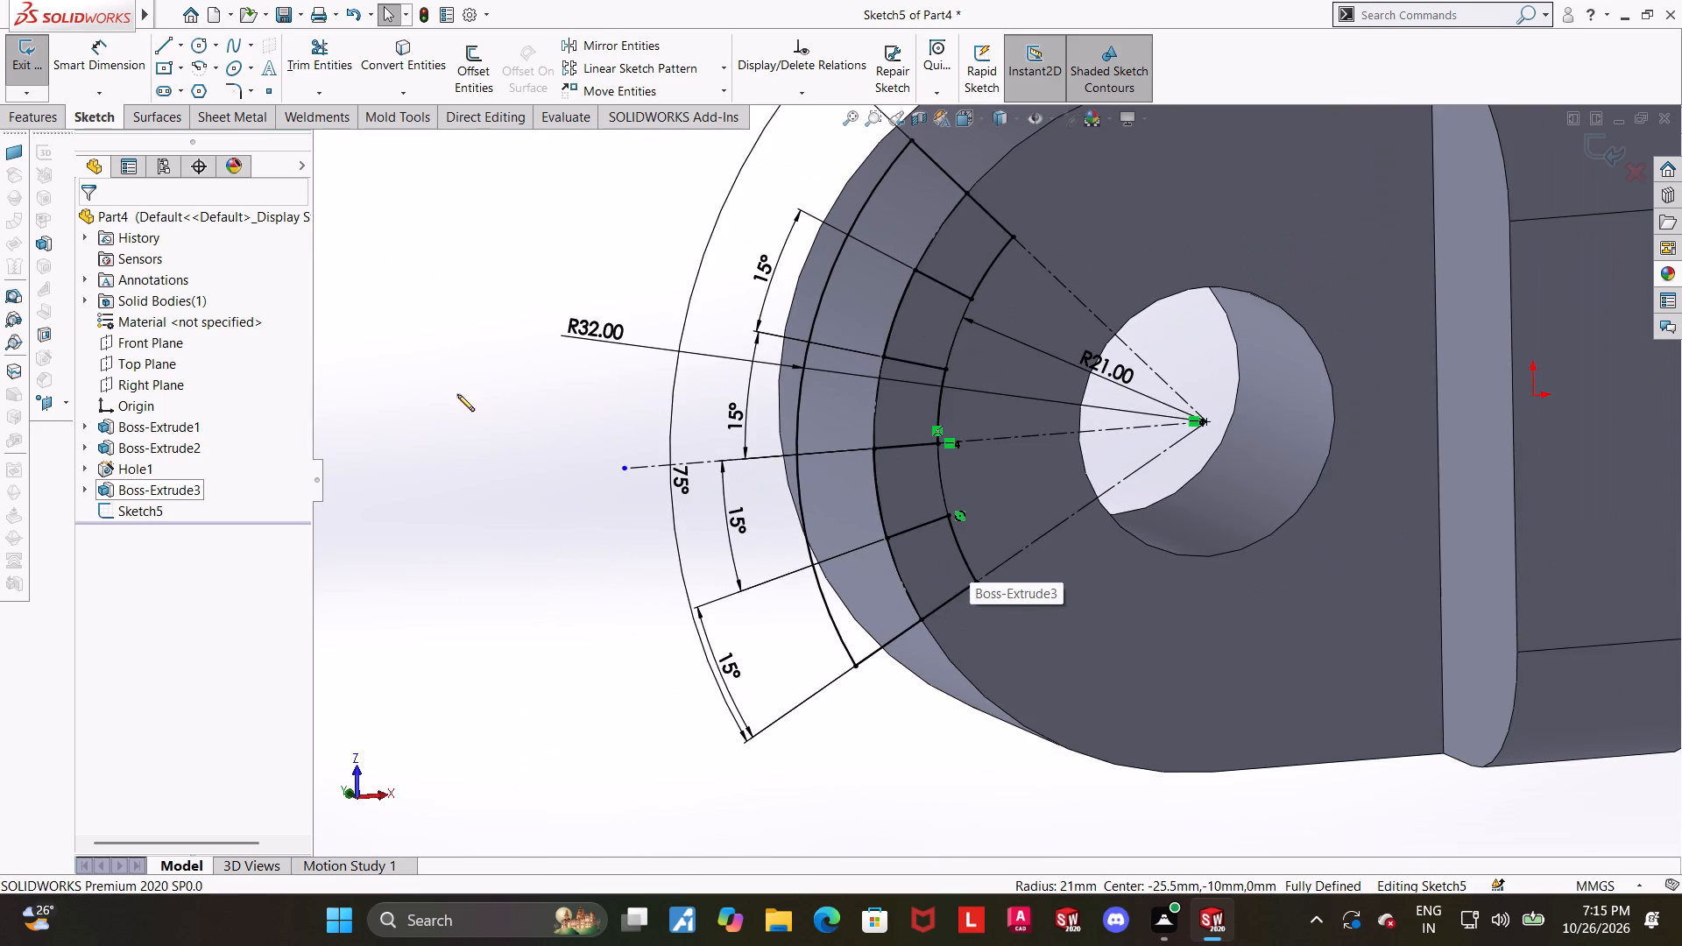
middle_click(1010, 460)
scroll(1111, 431, down, 2)
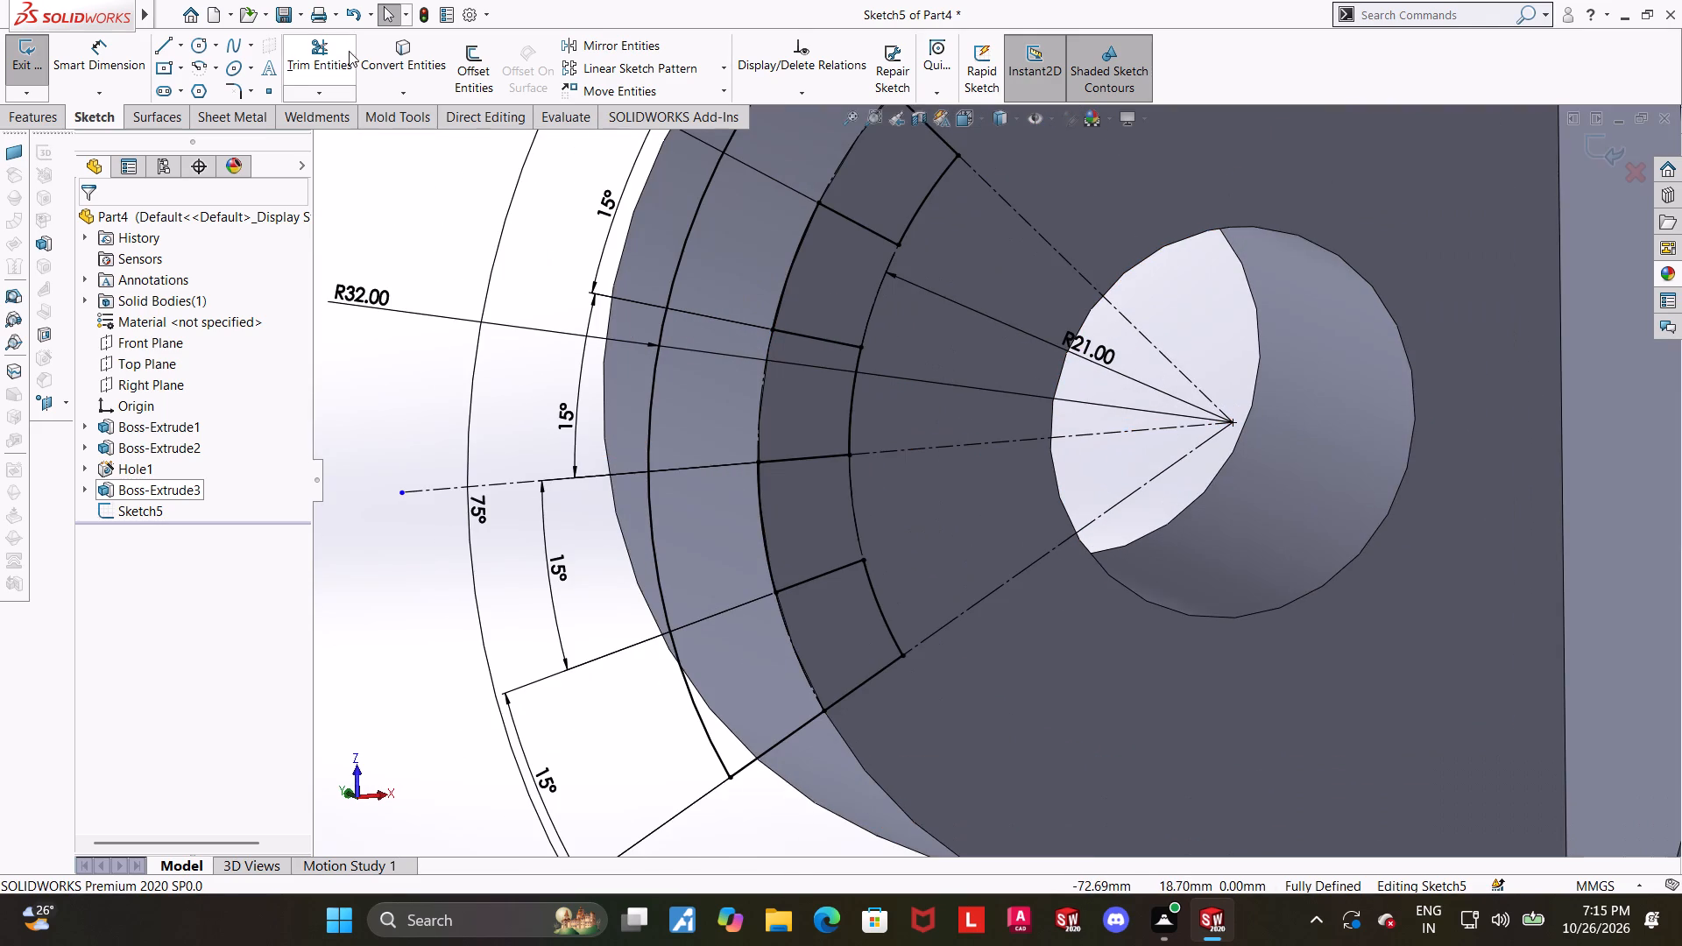
Trim the three radial construction lines between the inner arc and the hole's center, without keeping trimmed entities as construction geometry.
click(334, 46)
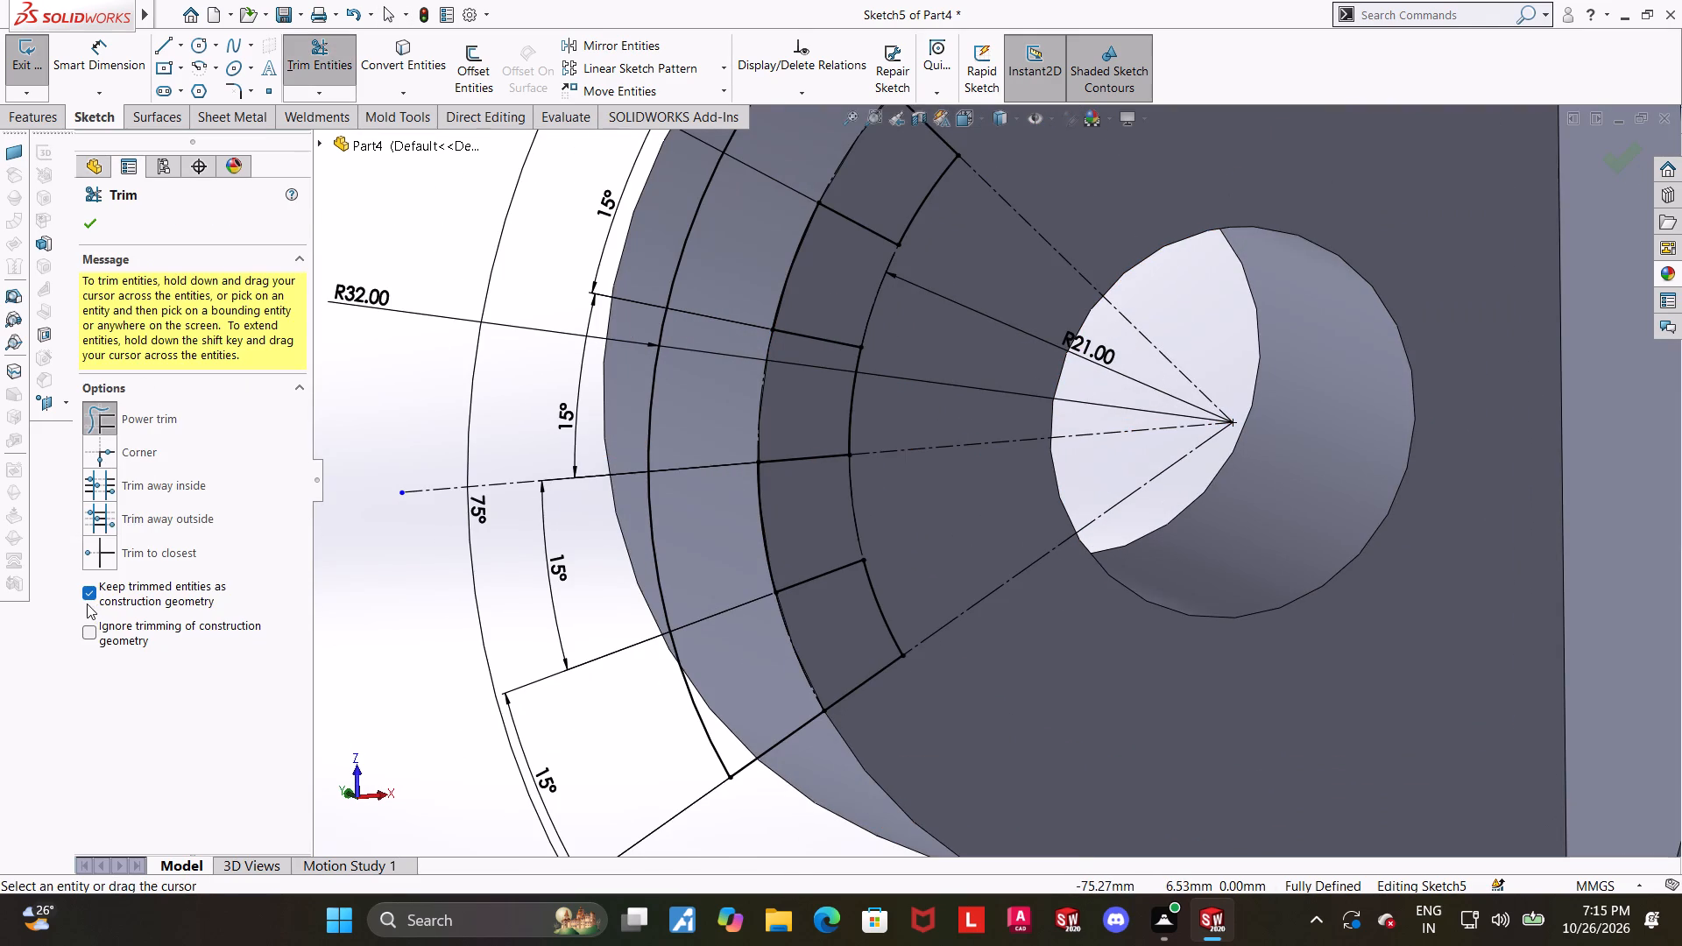
click(86, 596)
drag(1049, 687, 1066, 207)
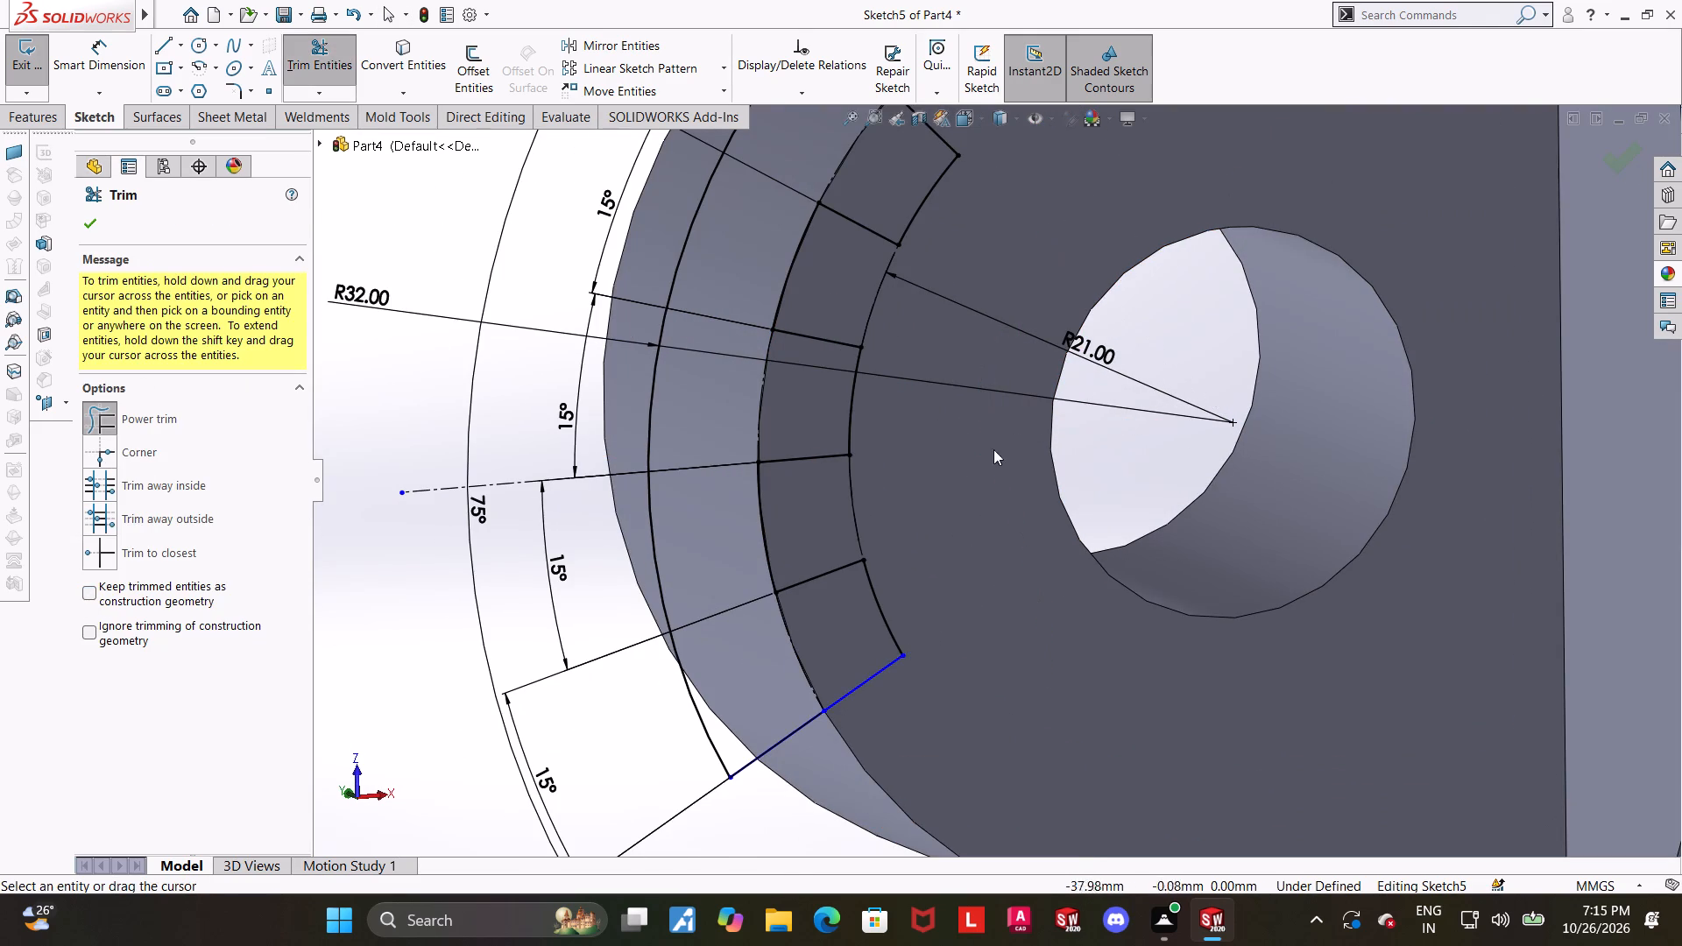
scroll(915, 624, up, 2)
key(Escape)
Delete the overall 75° angle dimension from the notch sketch.
scroll(1034, 607, down, 2)
middle_drag(1008, 595, 979, 583)
scroll(979, 582, up, 5)
key(Escape)
middle_drag(955, 597, 930, 592)
scroll(937, 529, down, 2)
key(Escape)
scroll(873, 615, up, 3)
scroll(866, 492, down, 1)
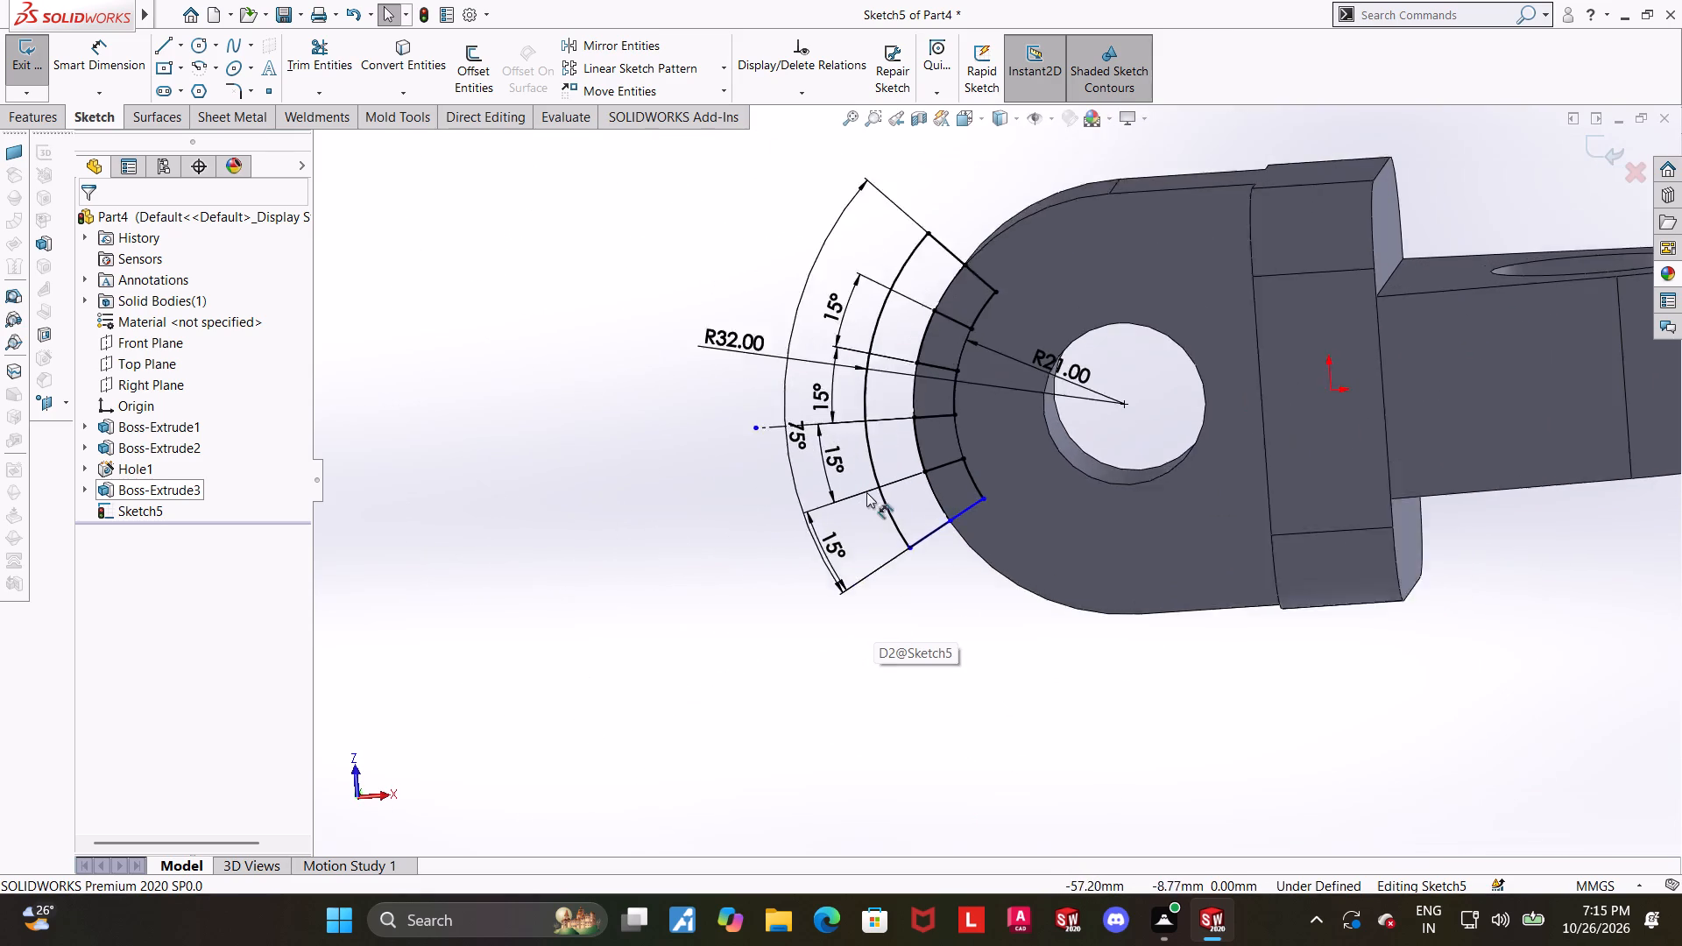
scroll(866, 492, down, 2)
key(Escape)
right_click(775, 404)
click(811, 644)
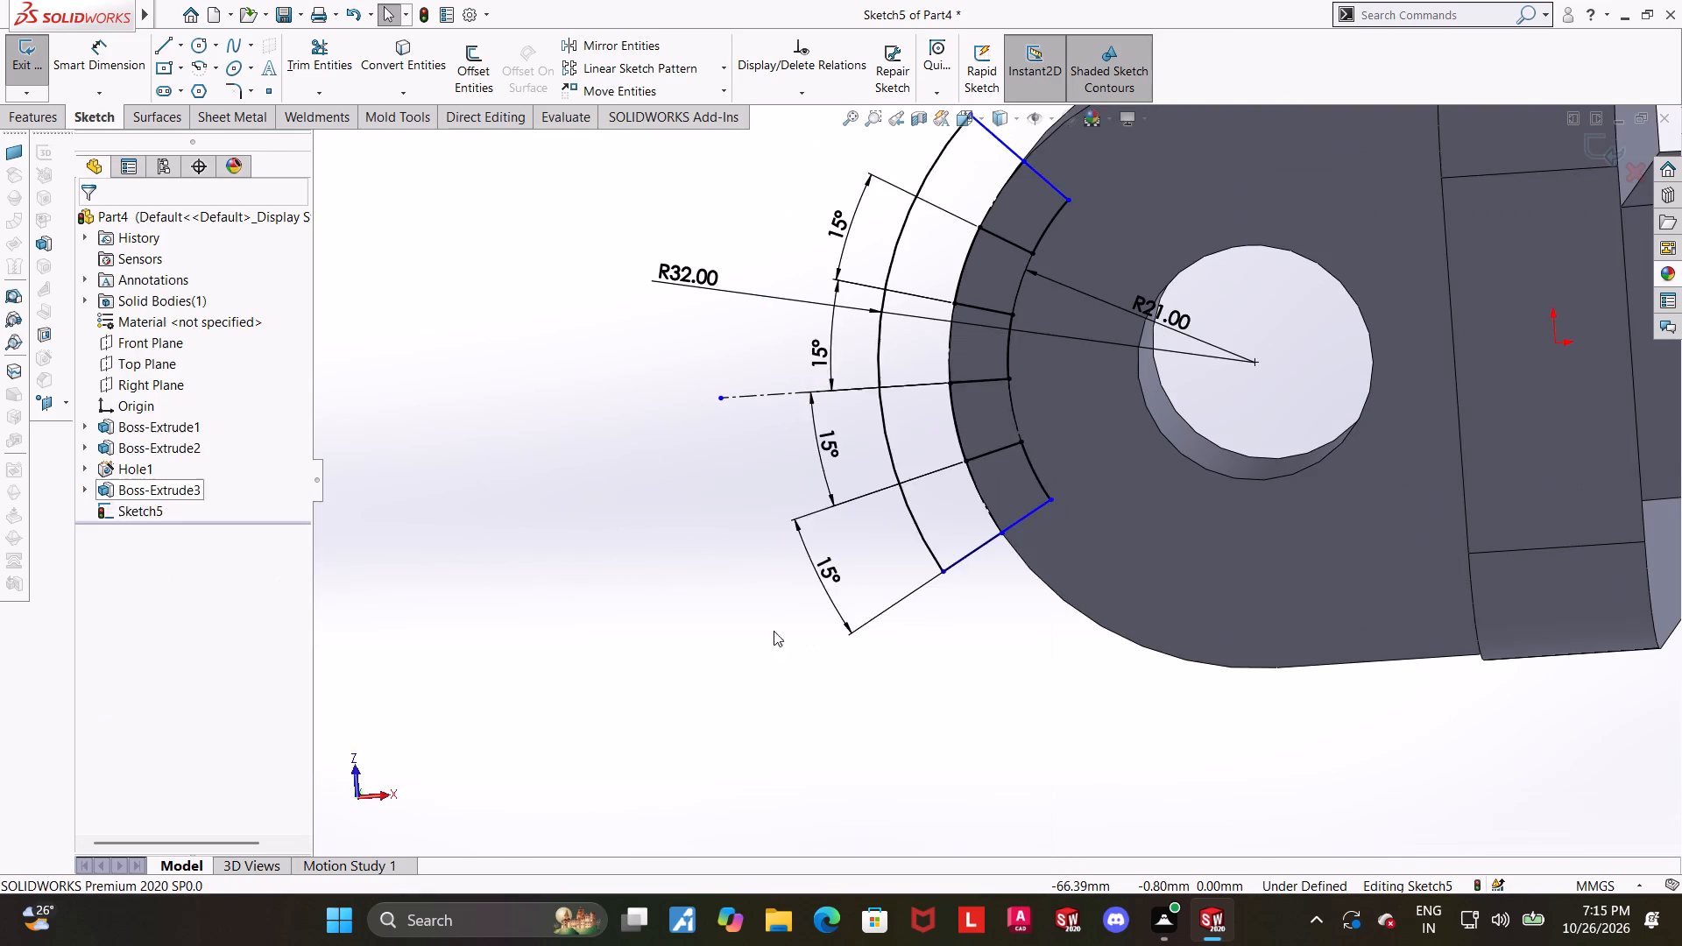
Dimension the overall angle between the notch profile's two outermost radial lines at 75°.
scroll(695, 593, up, 1)
middle_drag(683, 570, 705, 573)
key(Escape)
key(Escape)
click(110, 62)
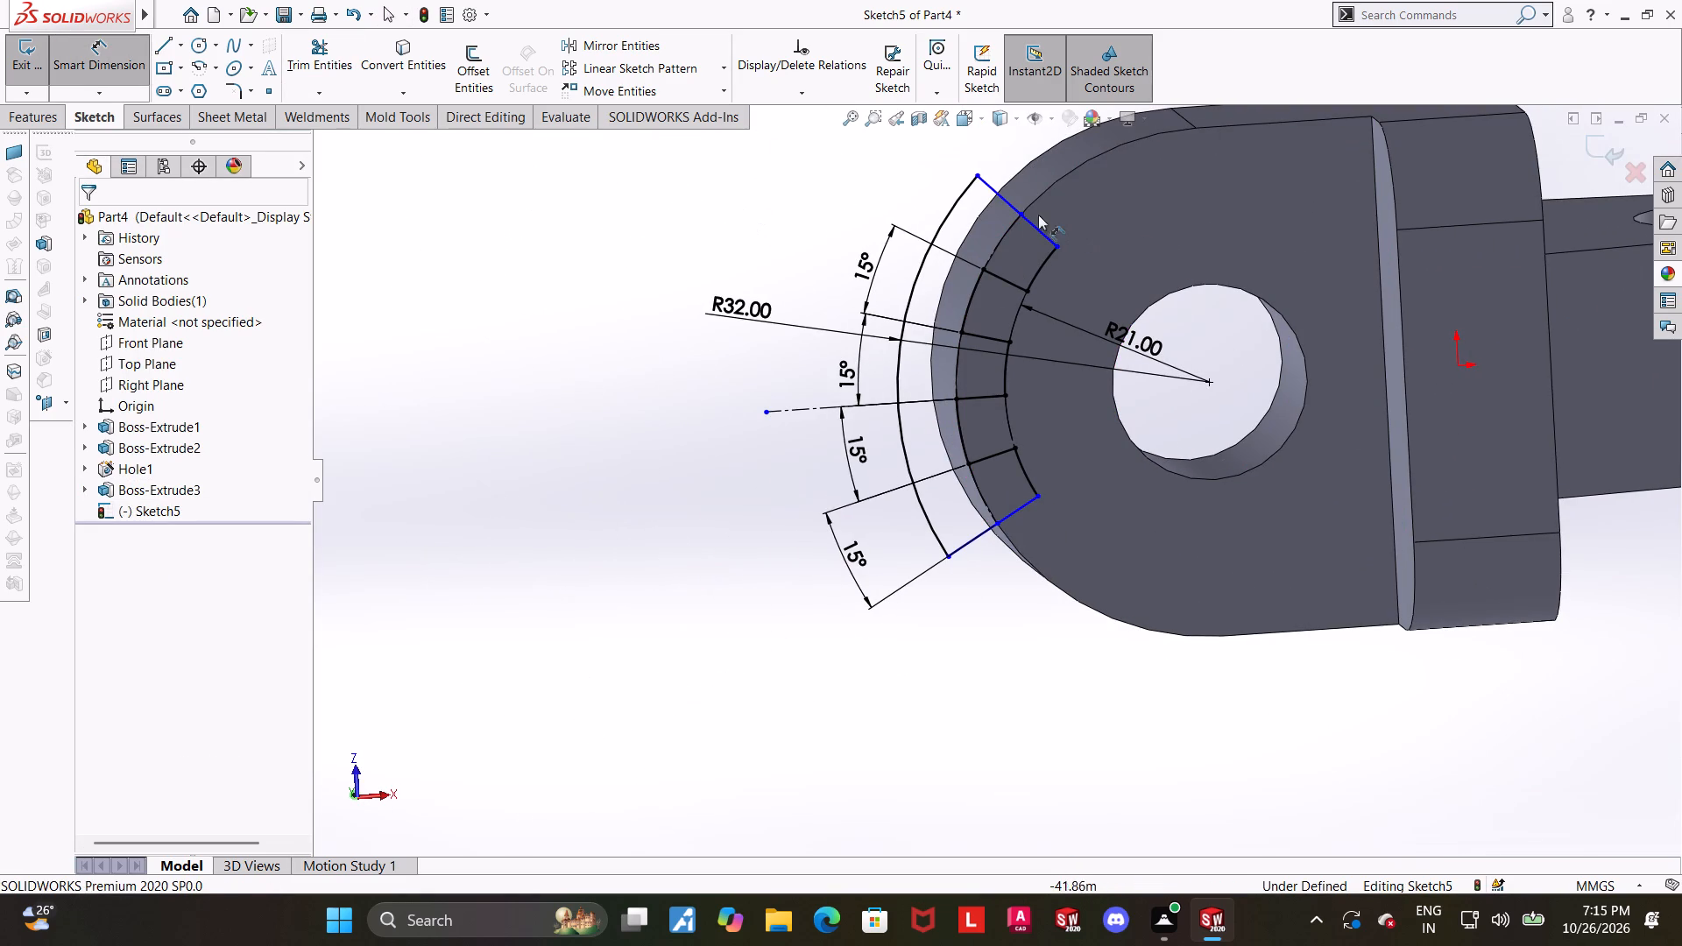
click(1000, 195)
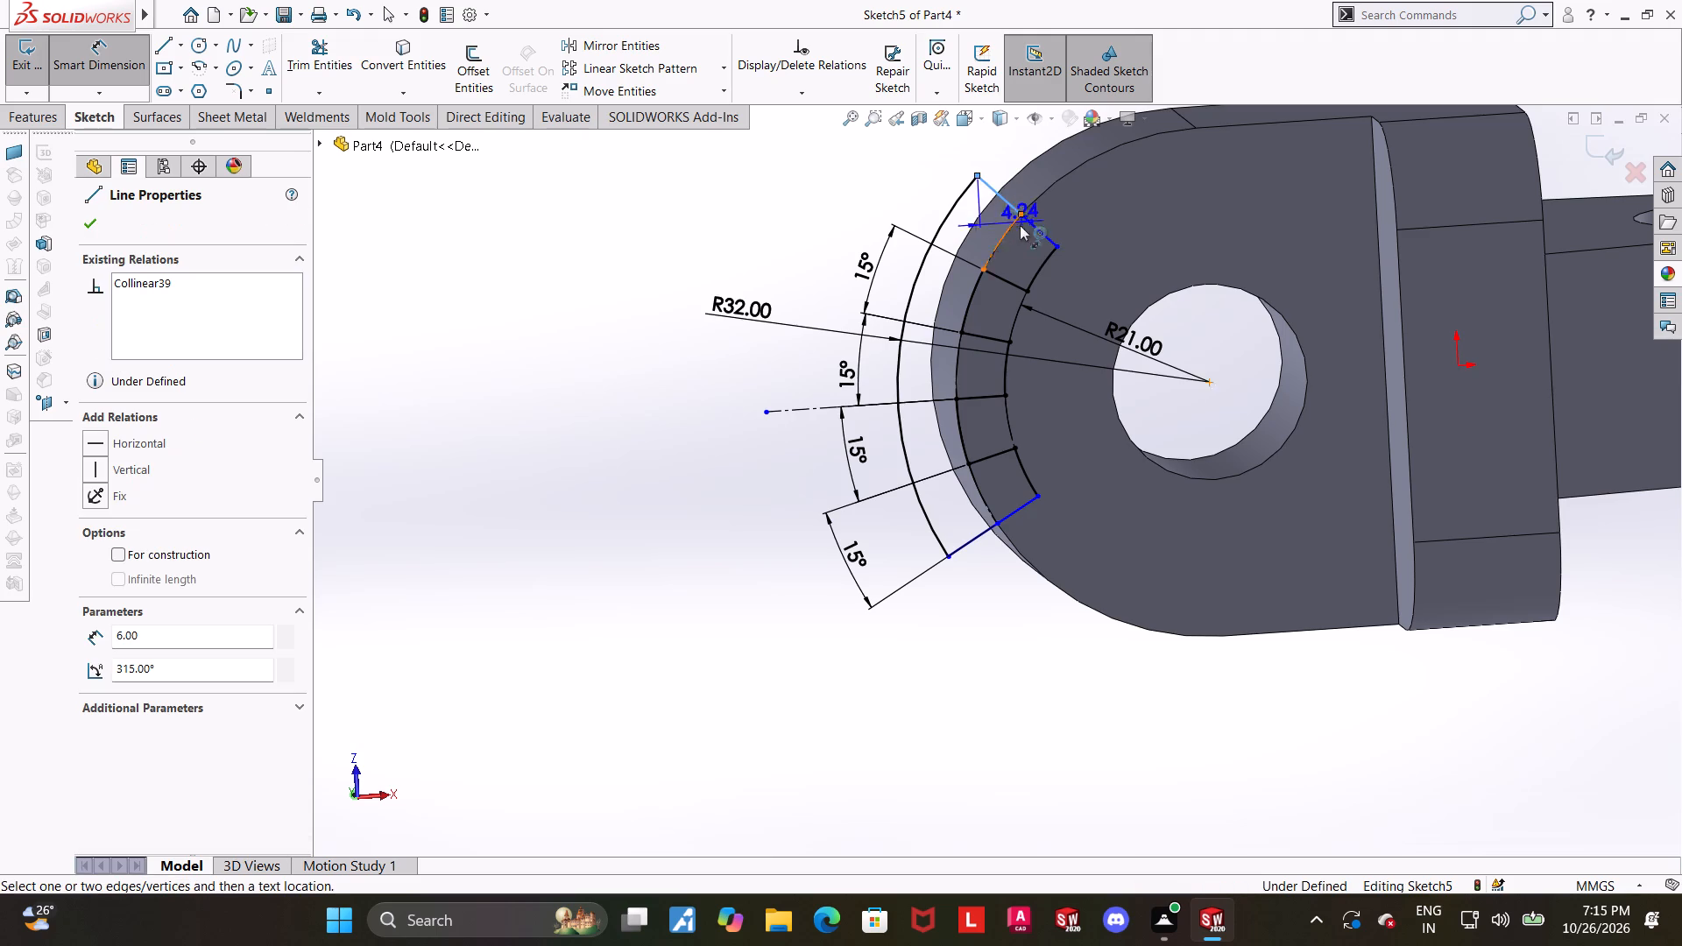
click(1011, 511)
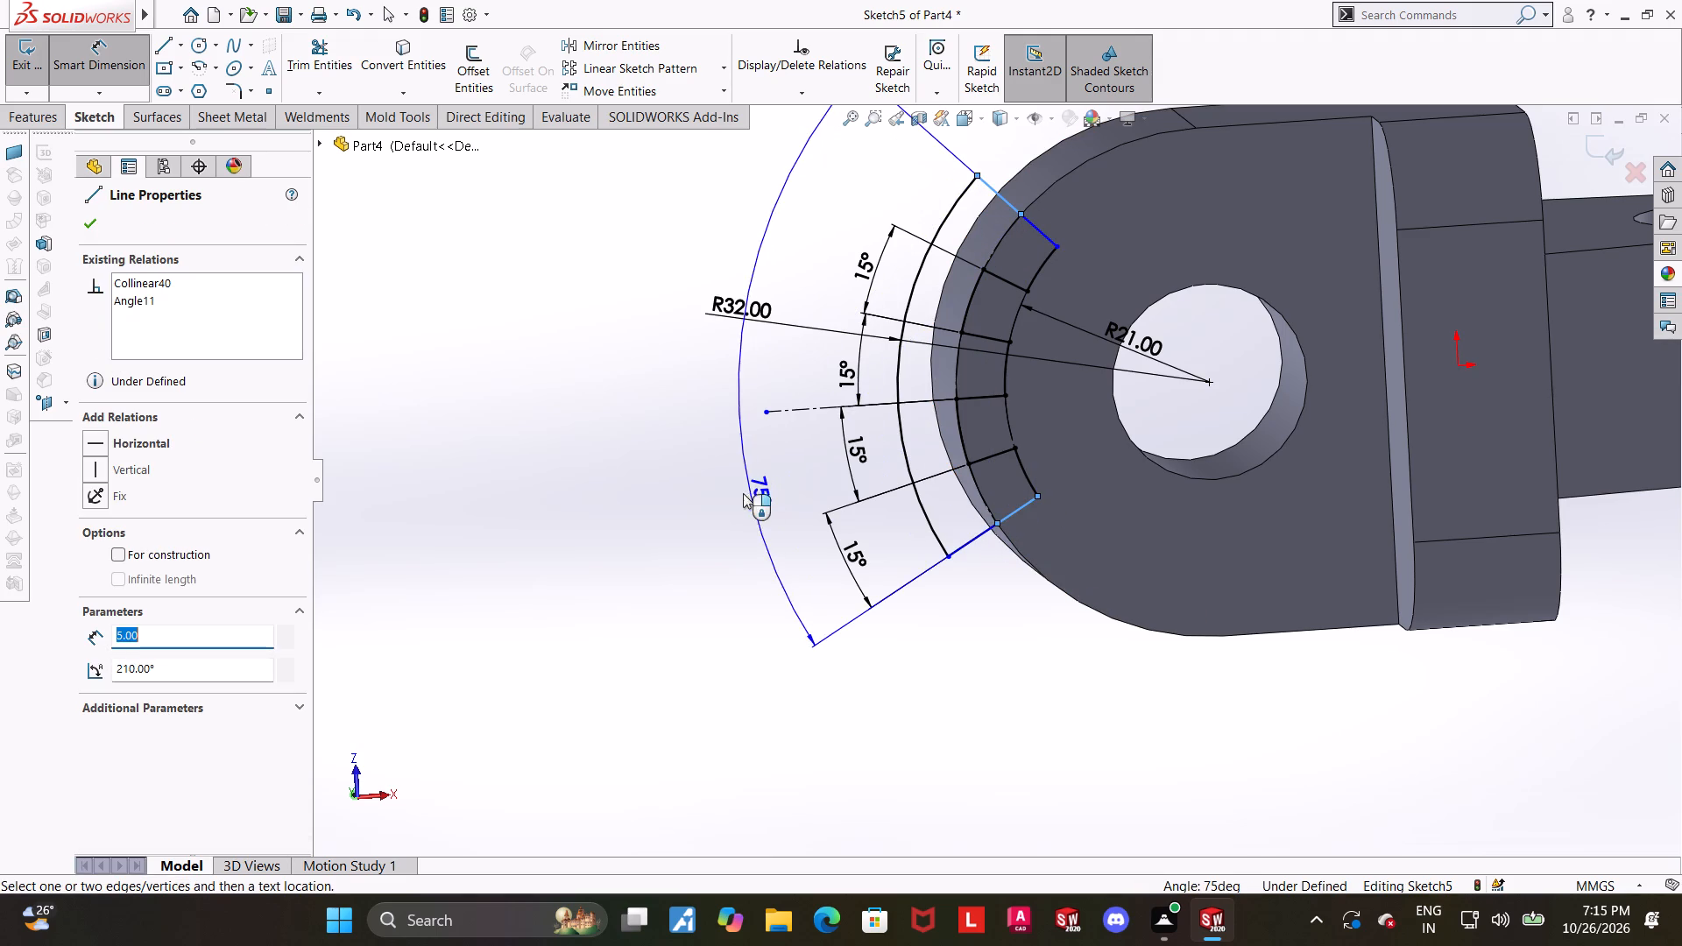
click(734, 494)
click(659, 471)
key(Escape)
key(Escape)
click(1064, 707)
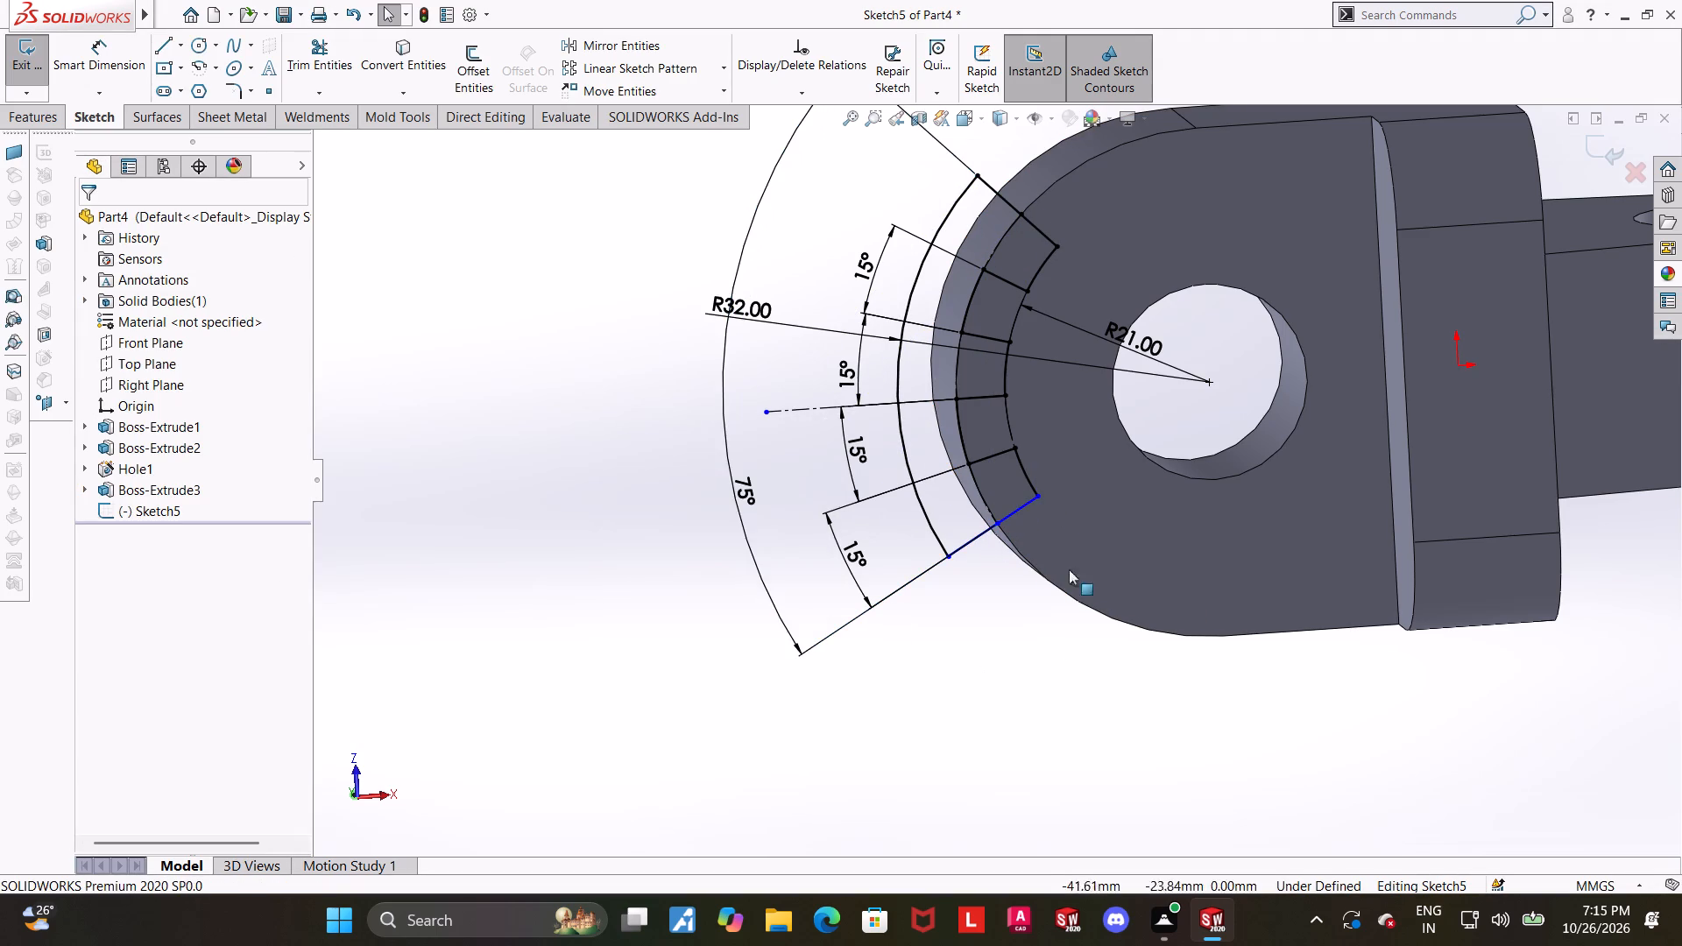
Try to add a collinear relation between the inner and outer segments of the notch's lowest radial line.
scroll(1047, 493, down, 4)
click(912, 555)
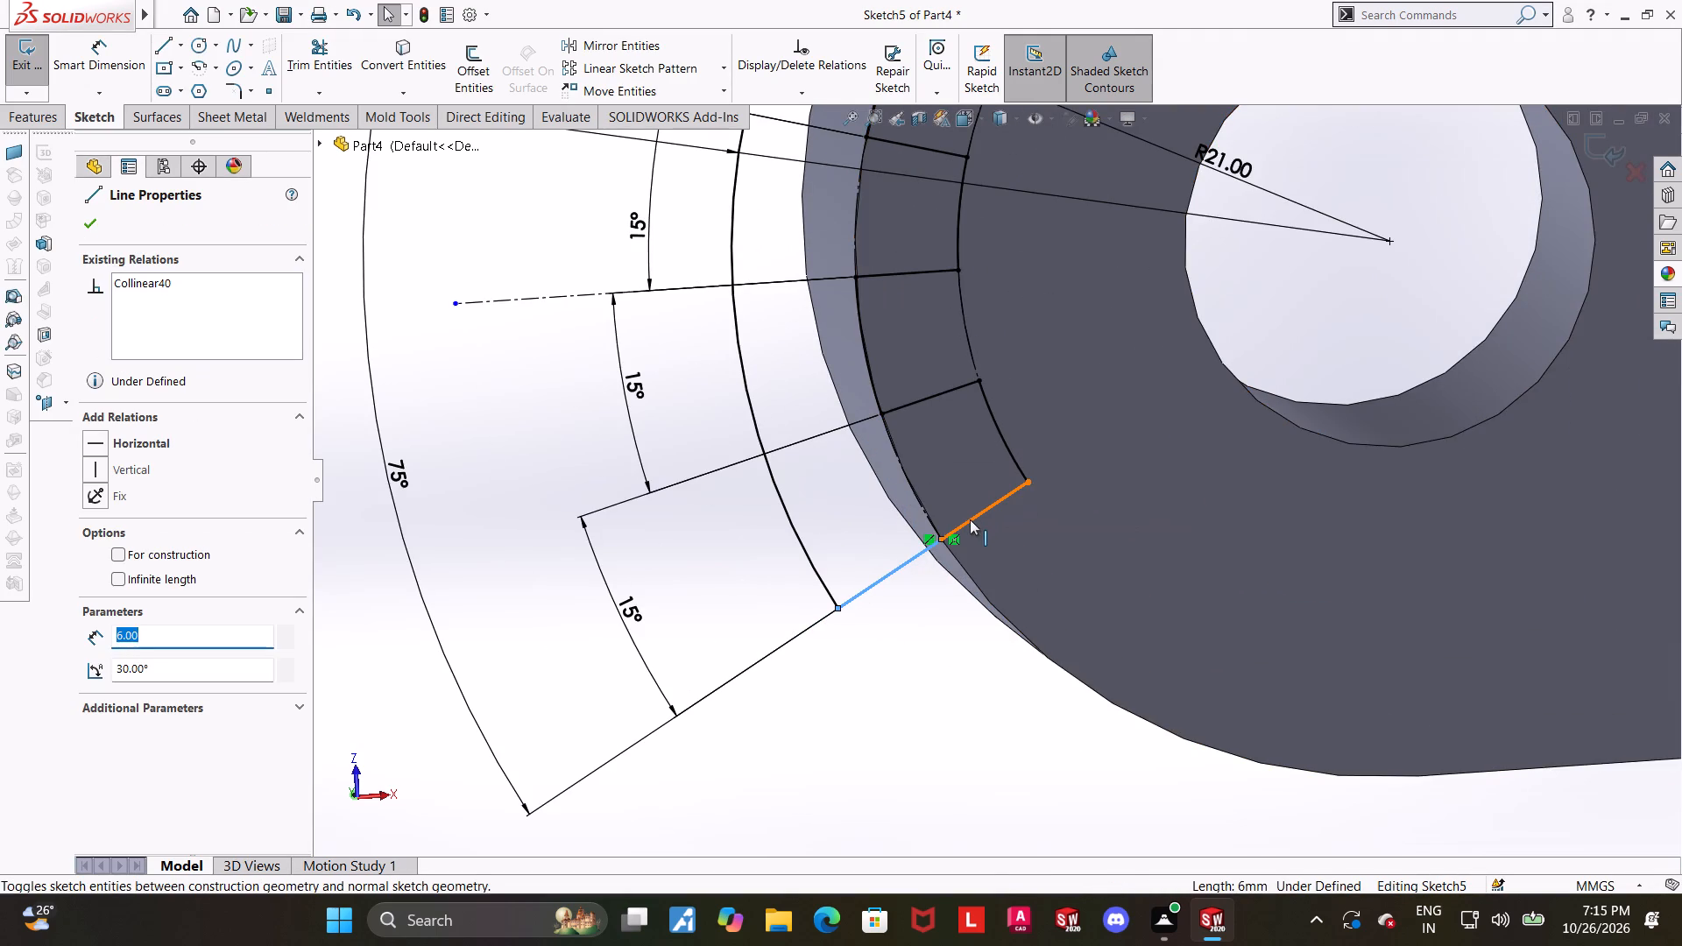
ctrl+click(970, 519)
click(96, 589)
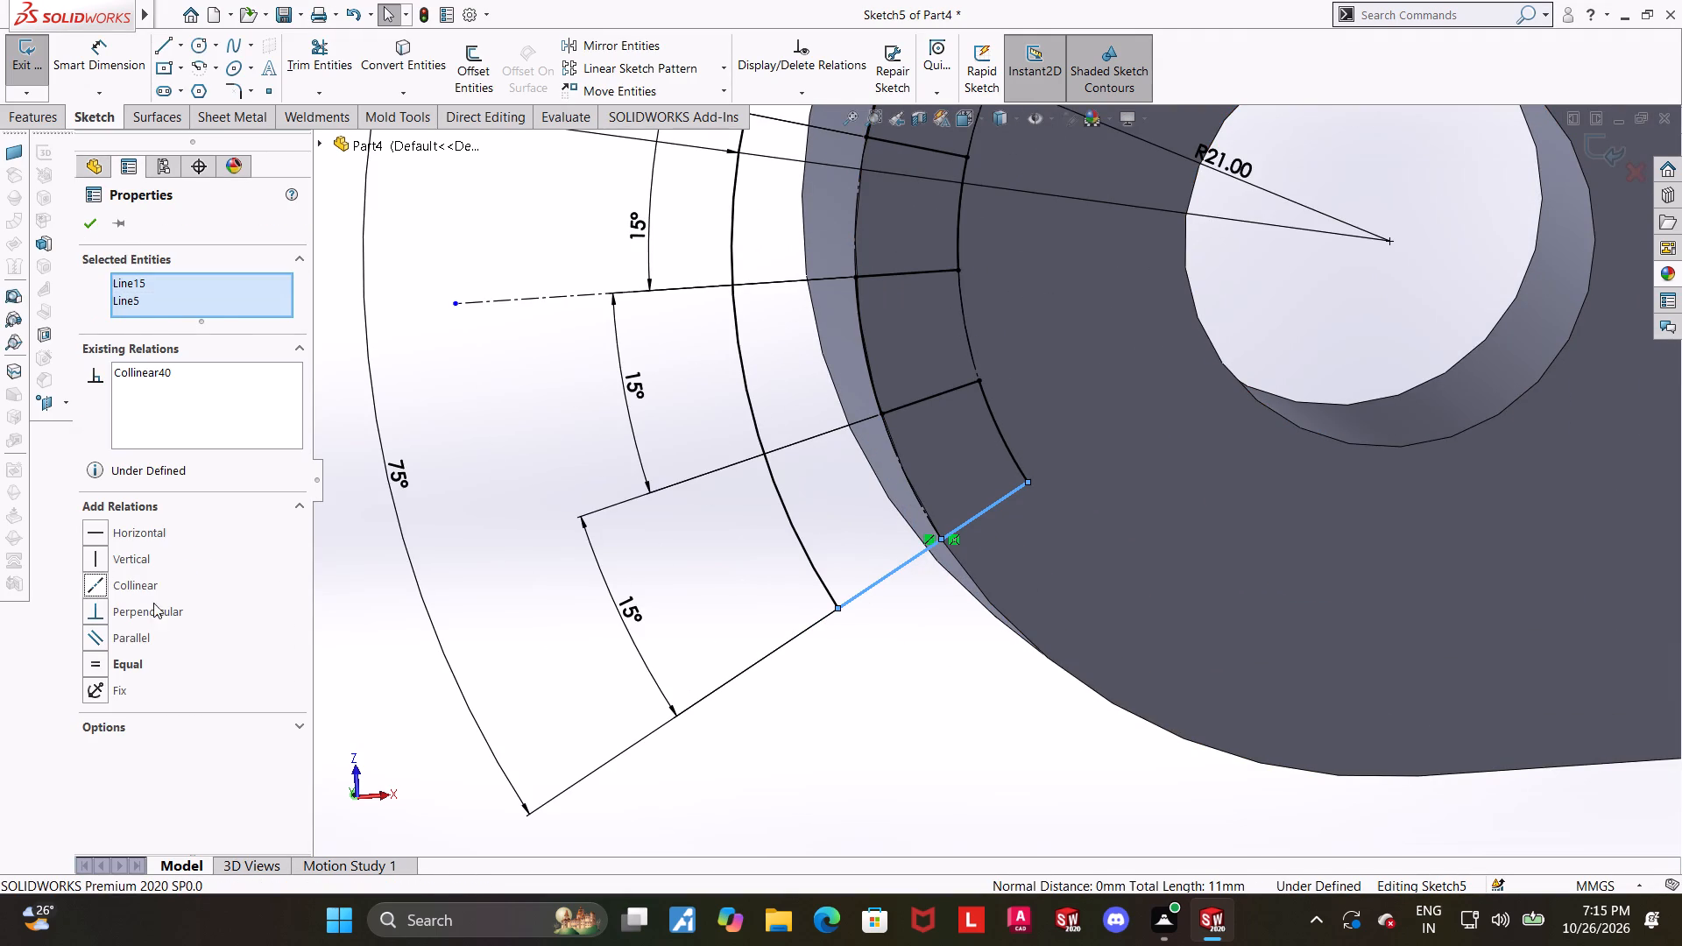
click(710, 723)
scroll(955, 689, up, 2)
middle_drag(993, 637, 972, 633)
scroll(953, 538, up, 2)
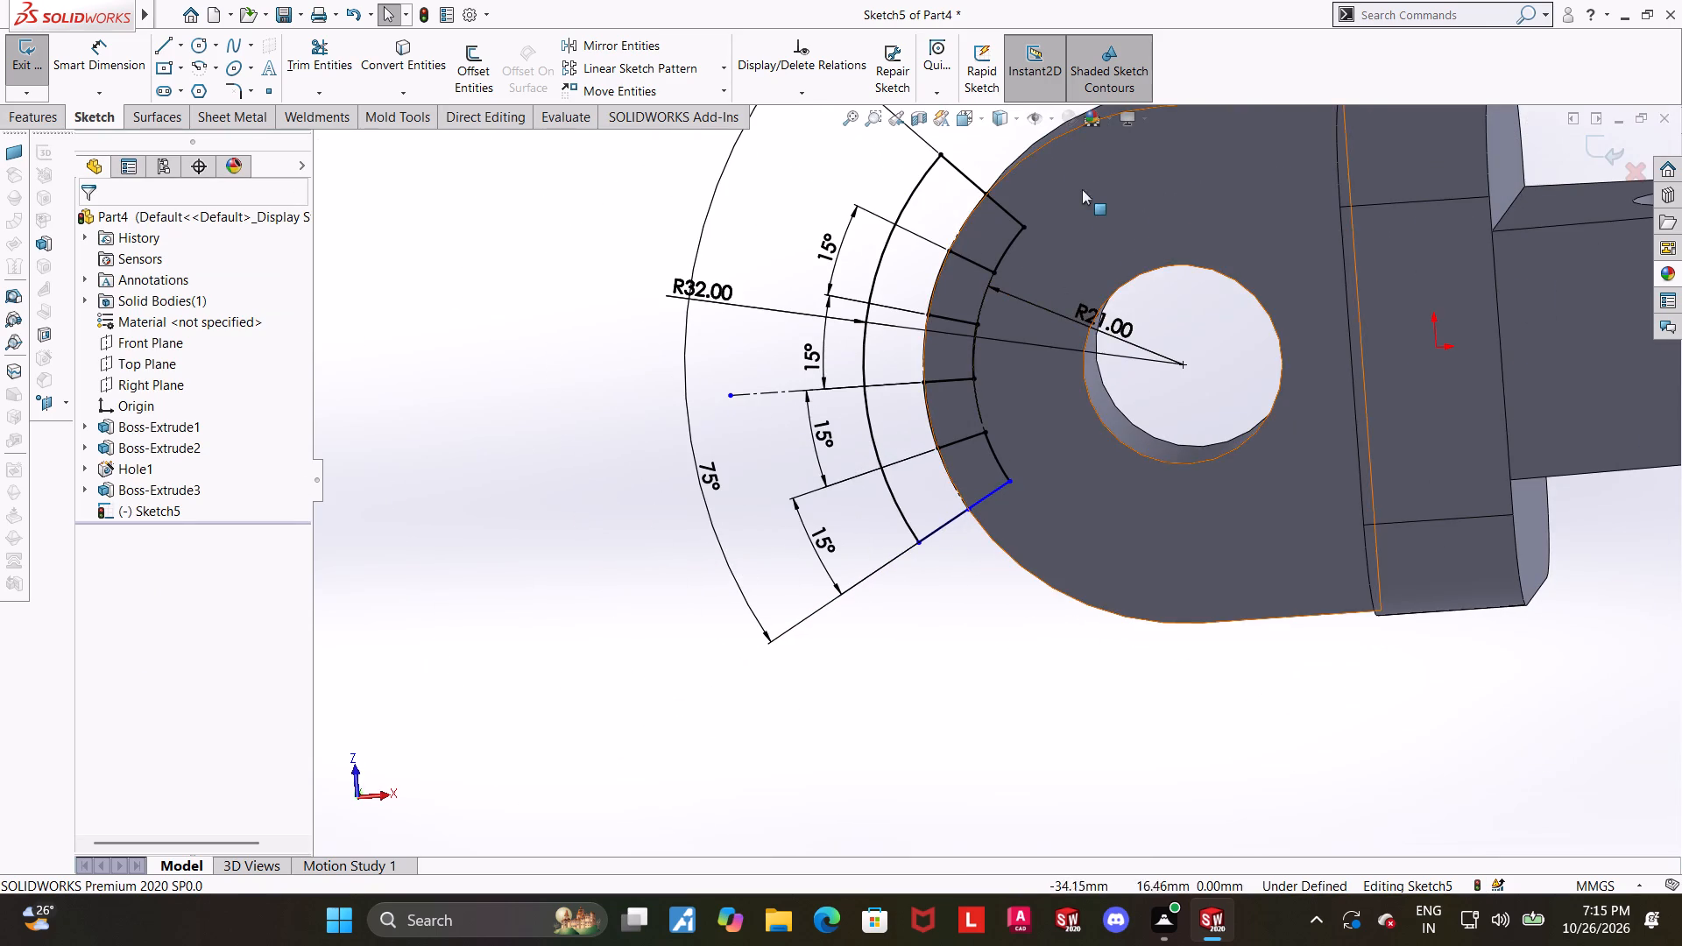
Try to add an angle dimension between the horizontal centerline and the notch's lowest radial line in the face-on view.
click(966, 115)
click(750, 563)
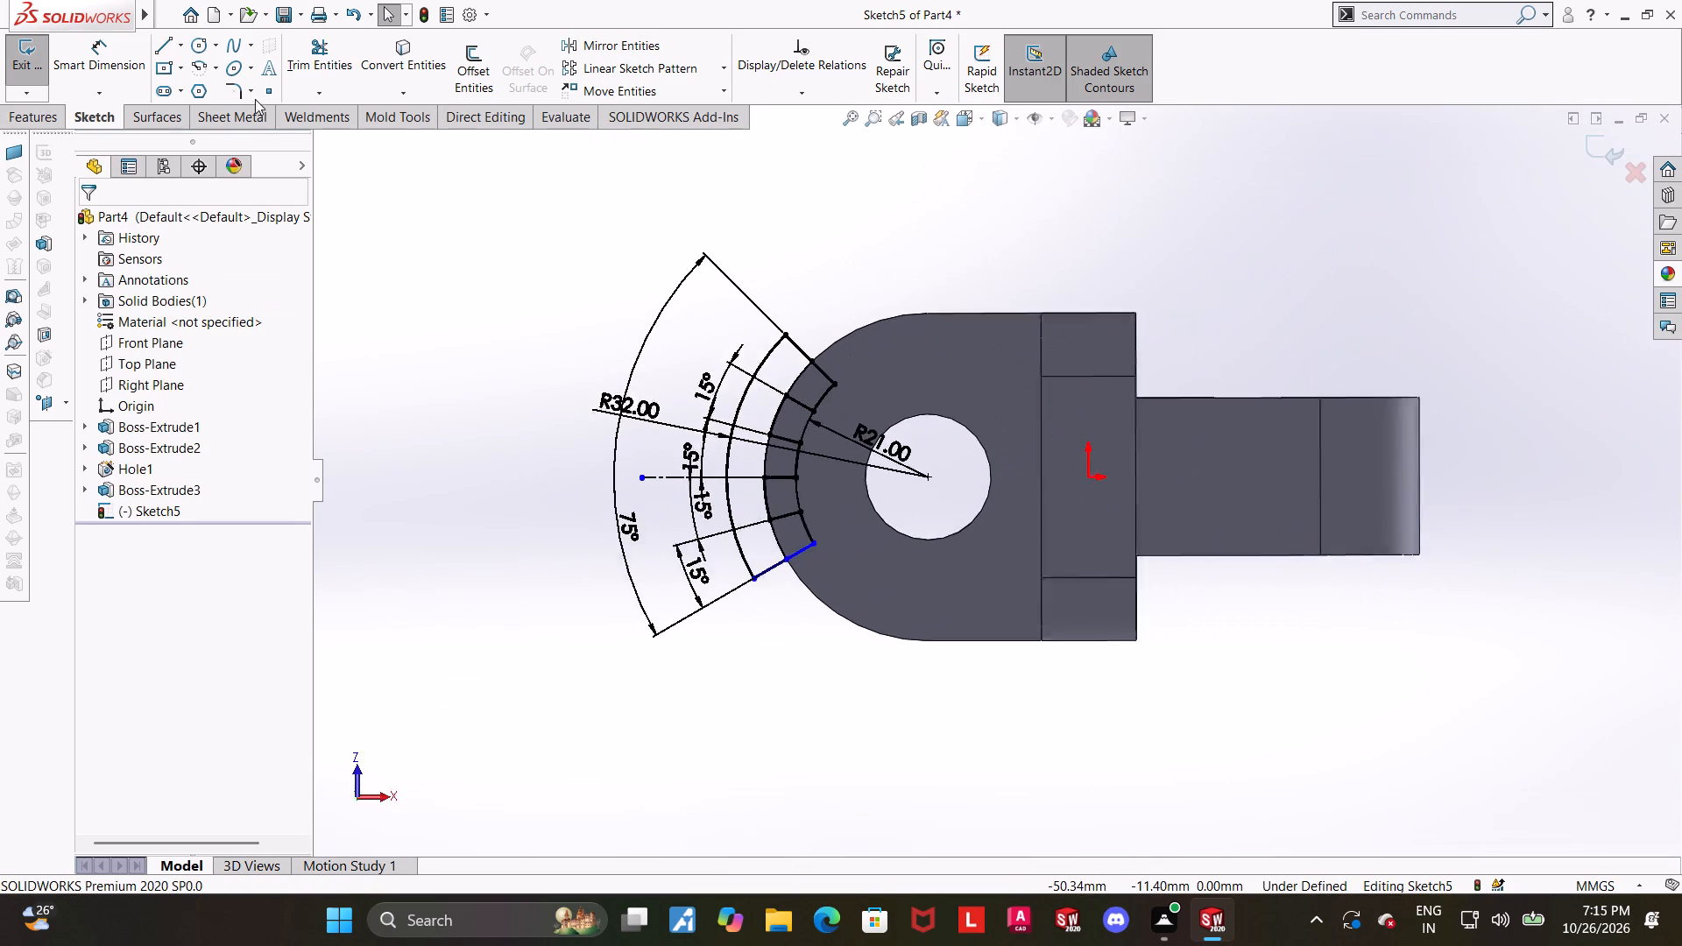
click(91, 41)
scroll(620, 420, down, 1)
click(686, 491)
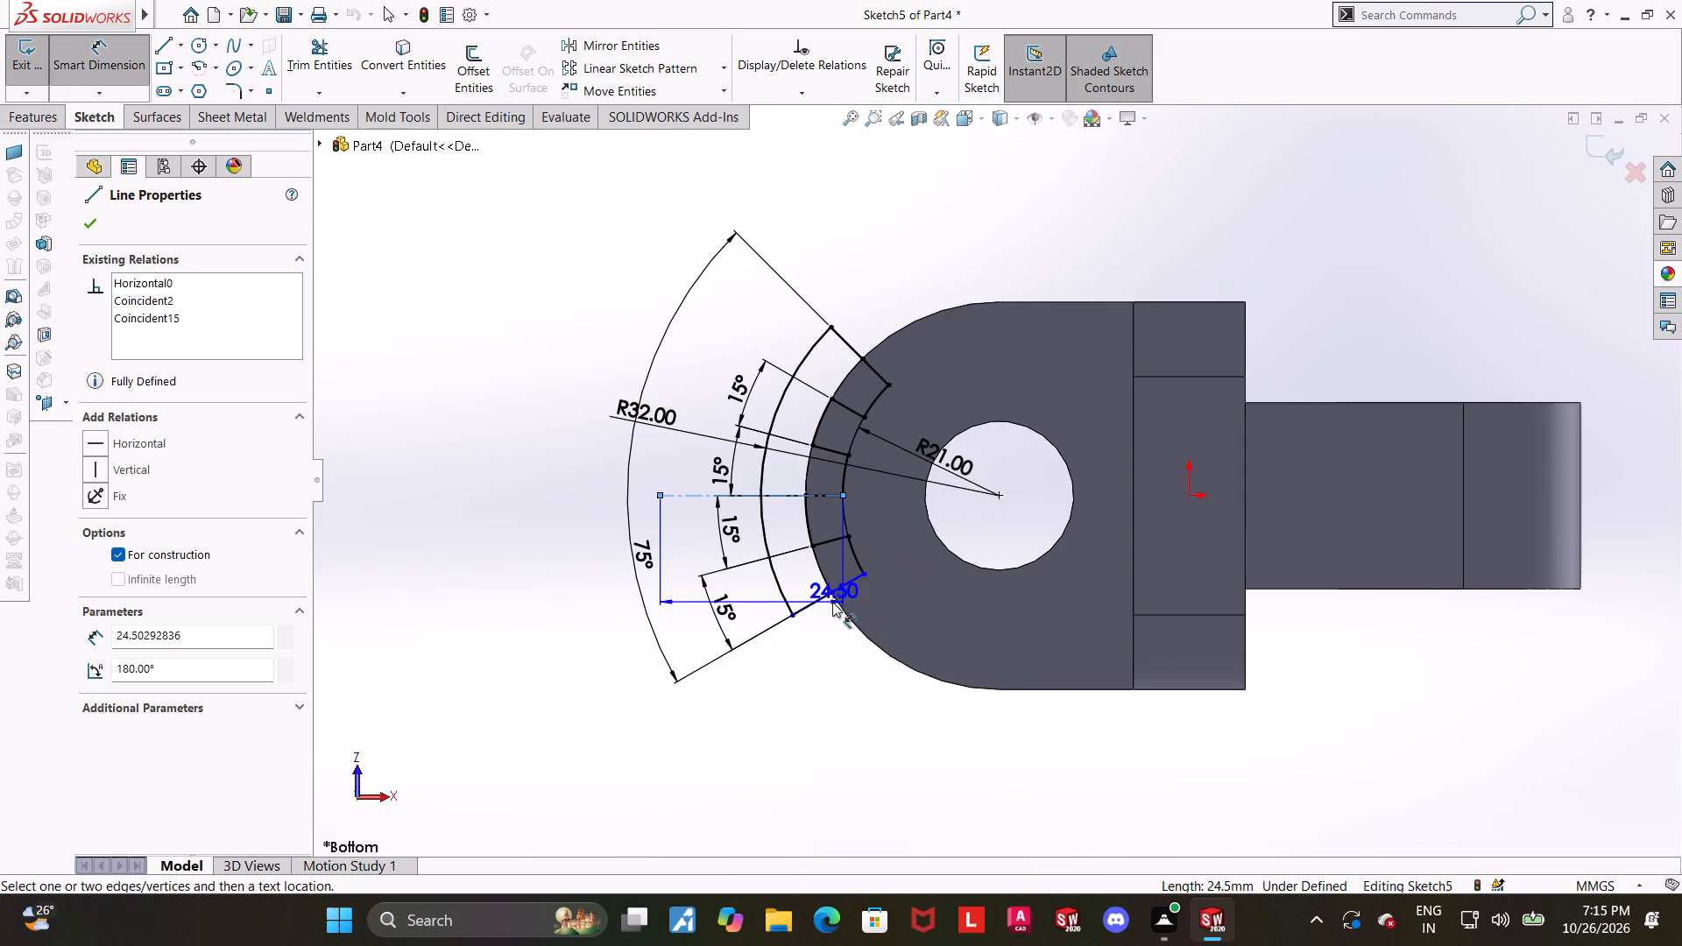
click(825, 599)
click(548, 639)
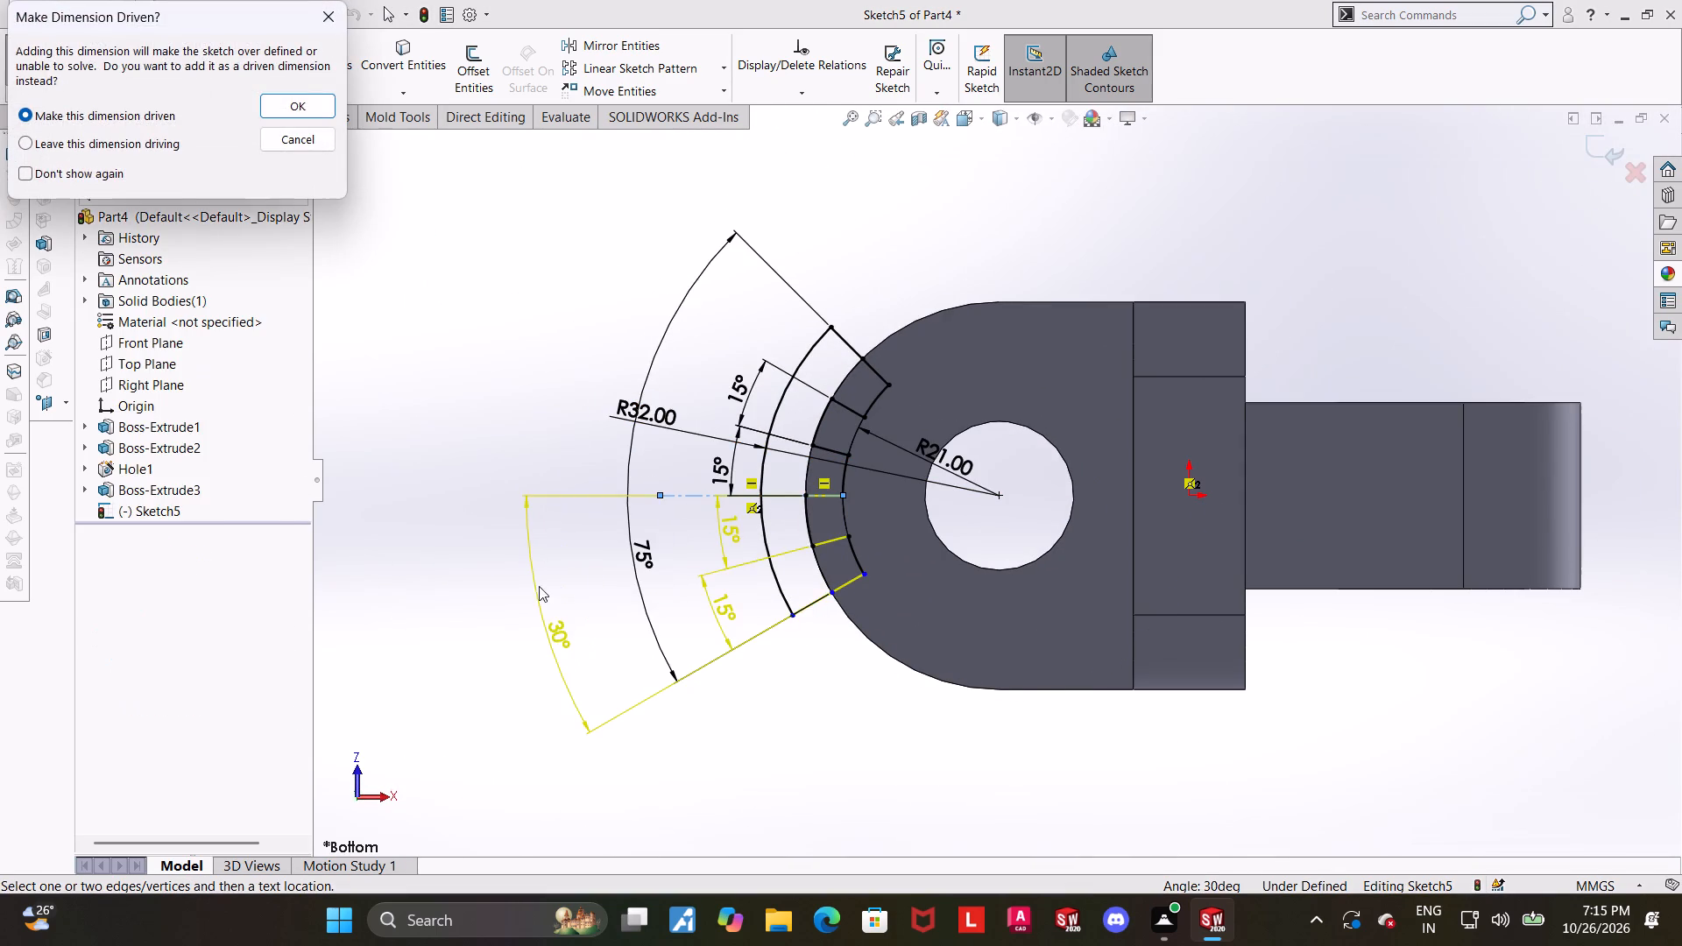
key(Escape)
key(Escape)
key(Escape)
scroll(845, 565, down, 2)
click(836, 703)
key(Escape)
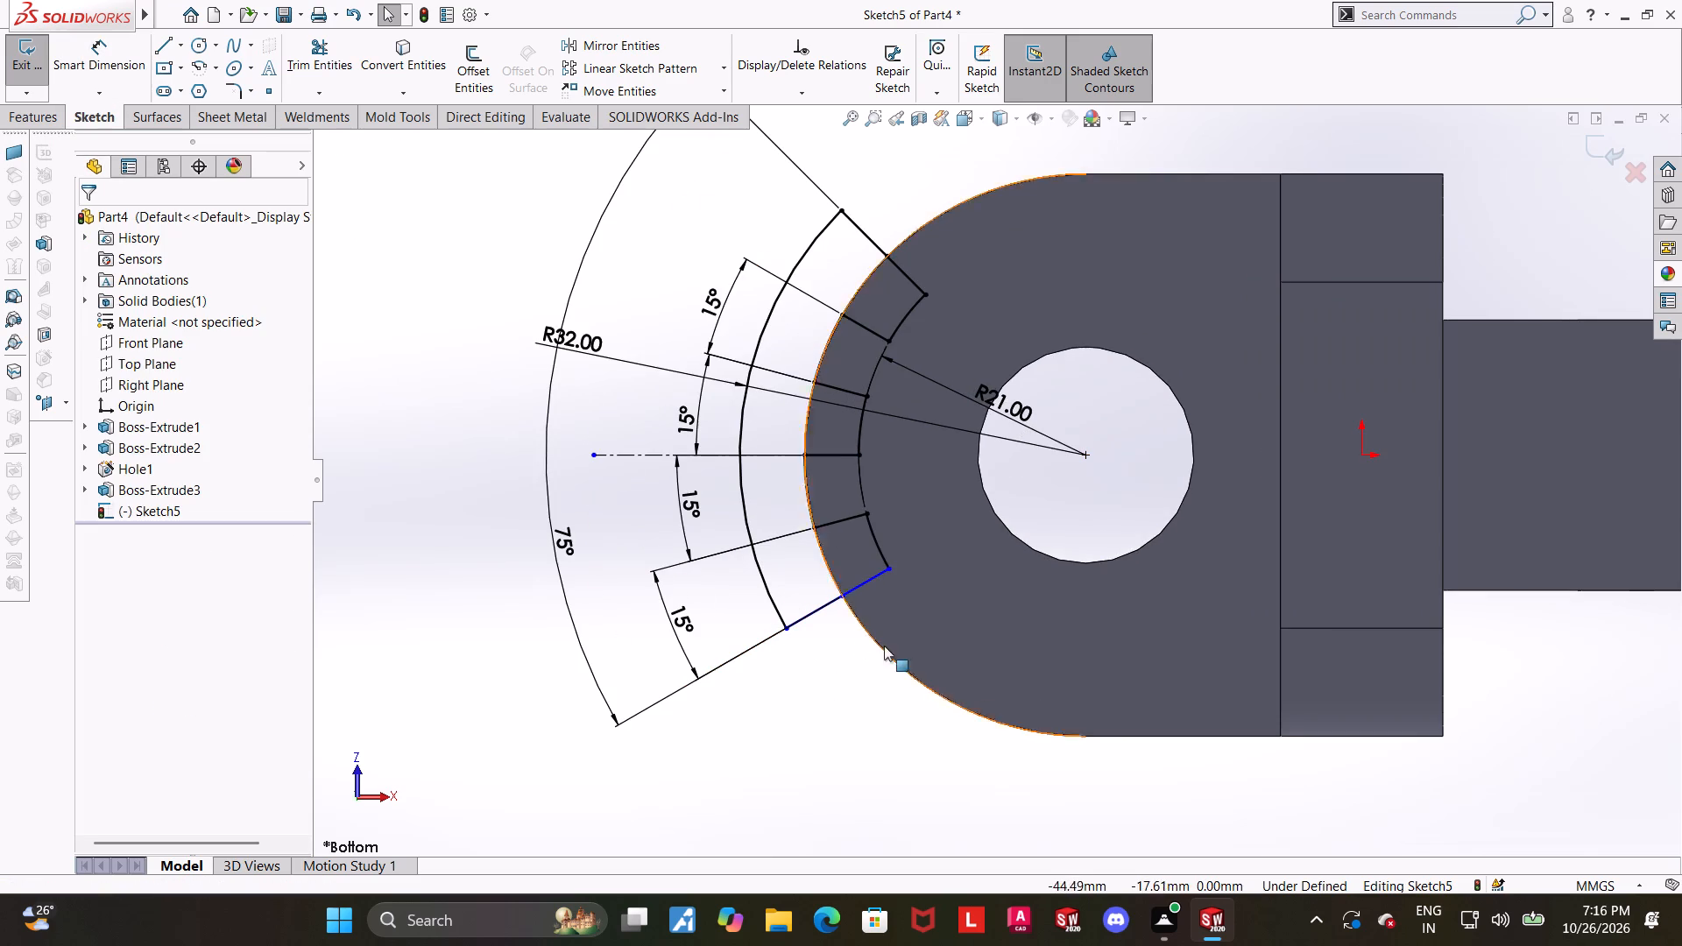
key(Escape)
Examine the lowest radial line's segments, endpoints and junction with the lug edge to find what is left unconstrained.
click(891, 572)
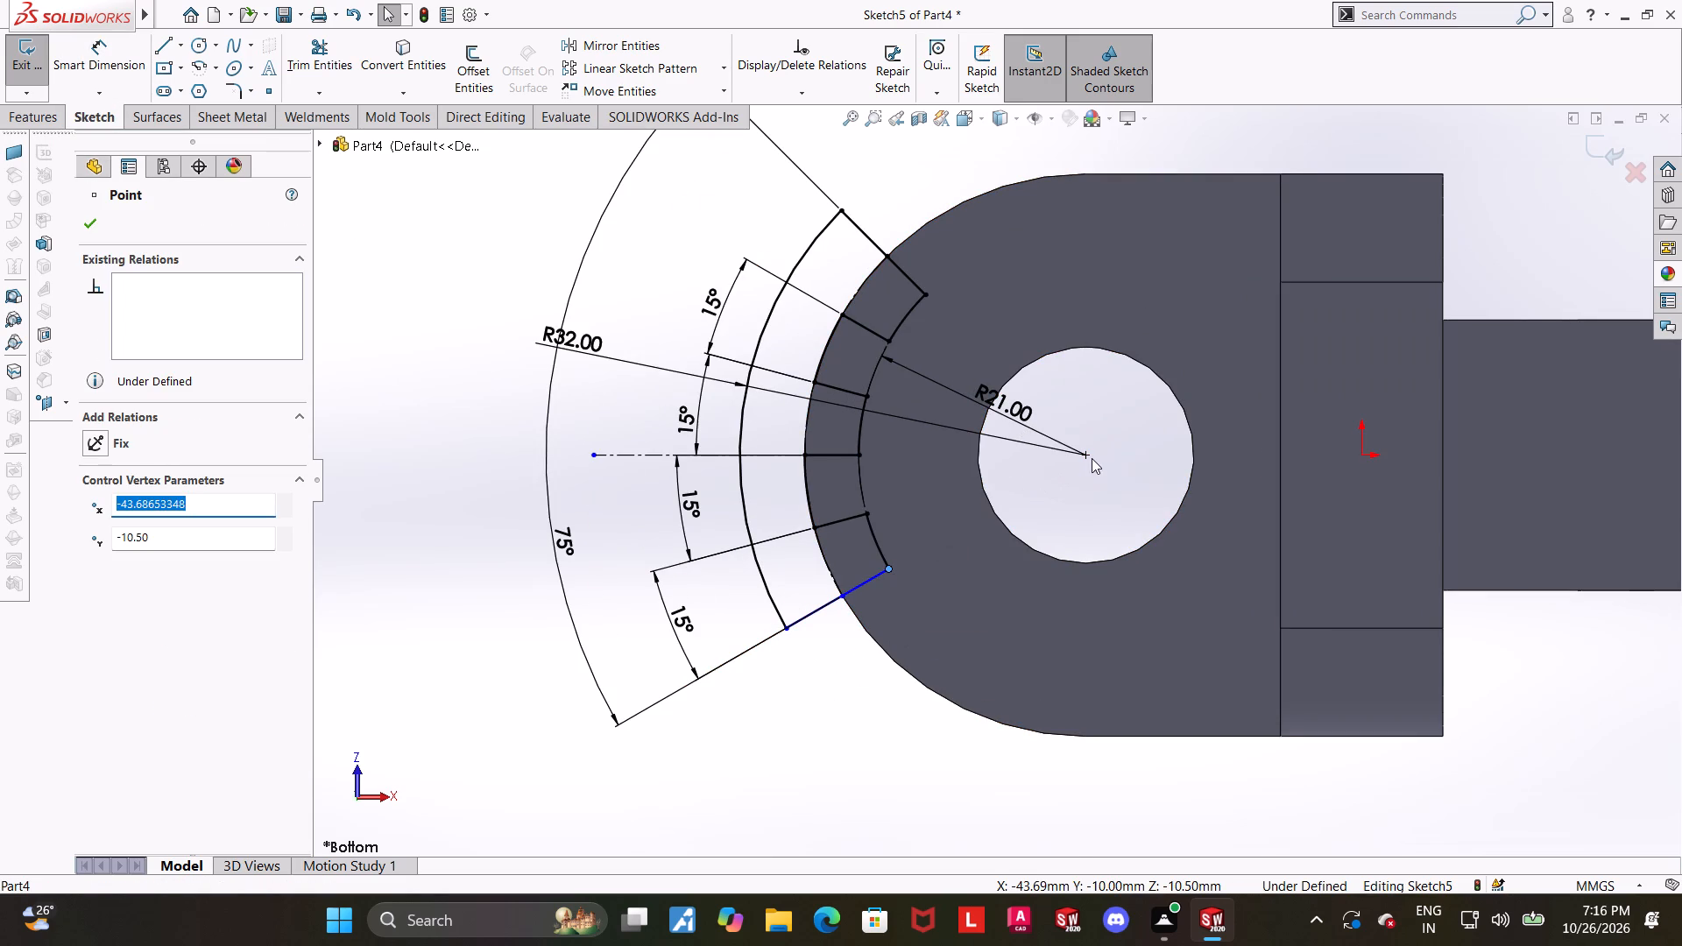
ctrl+double_click(1092, 458)
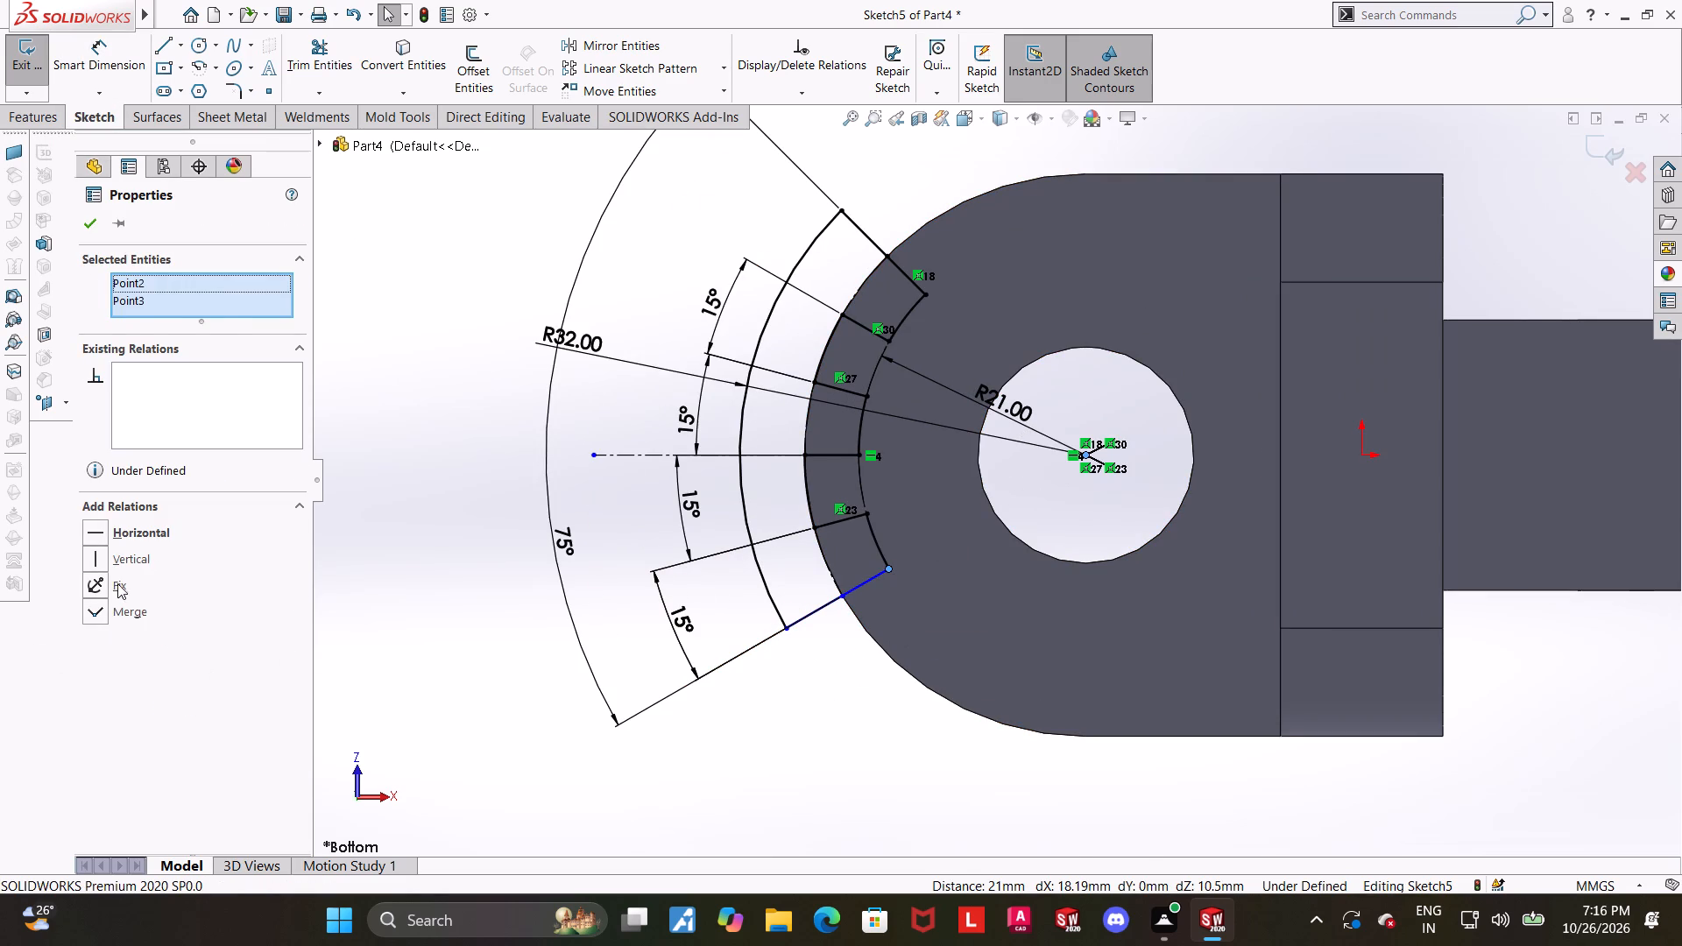
key(Escape)
key(Escape)
key(Escape)
click(727, 743)
scroll(912, 598, down, 4)
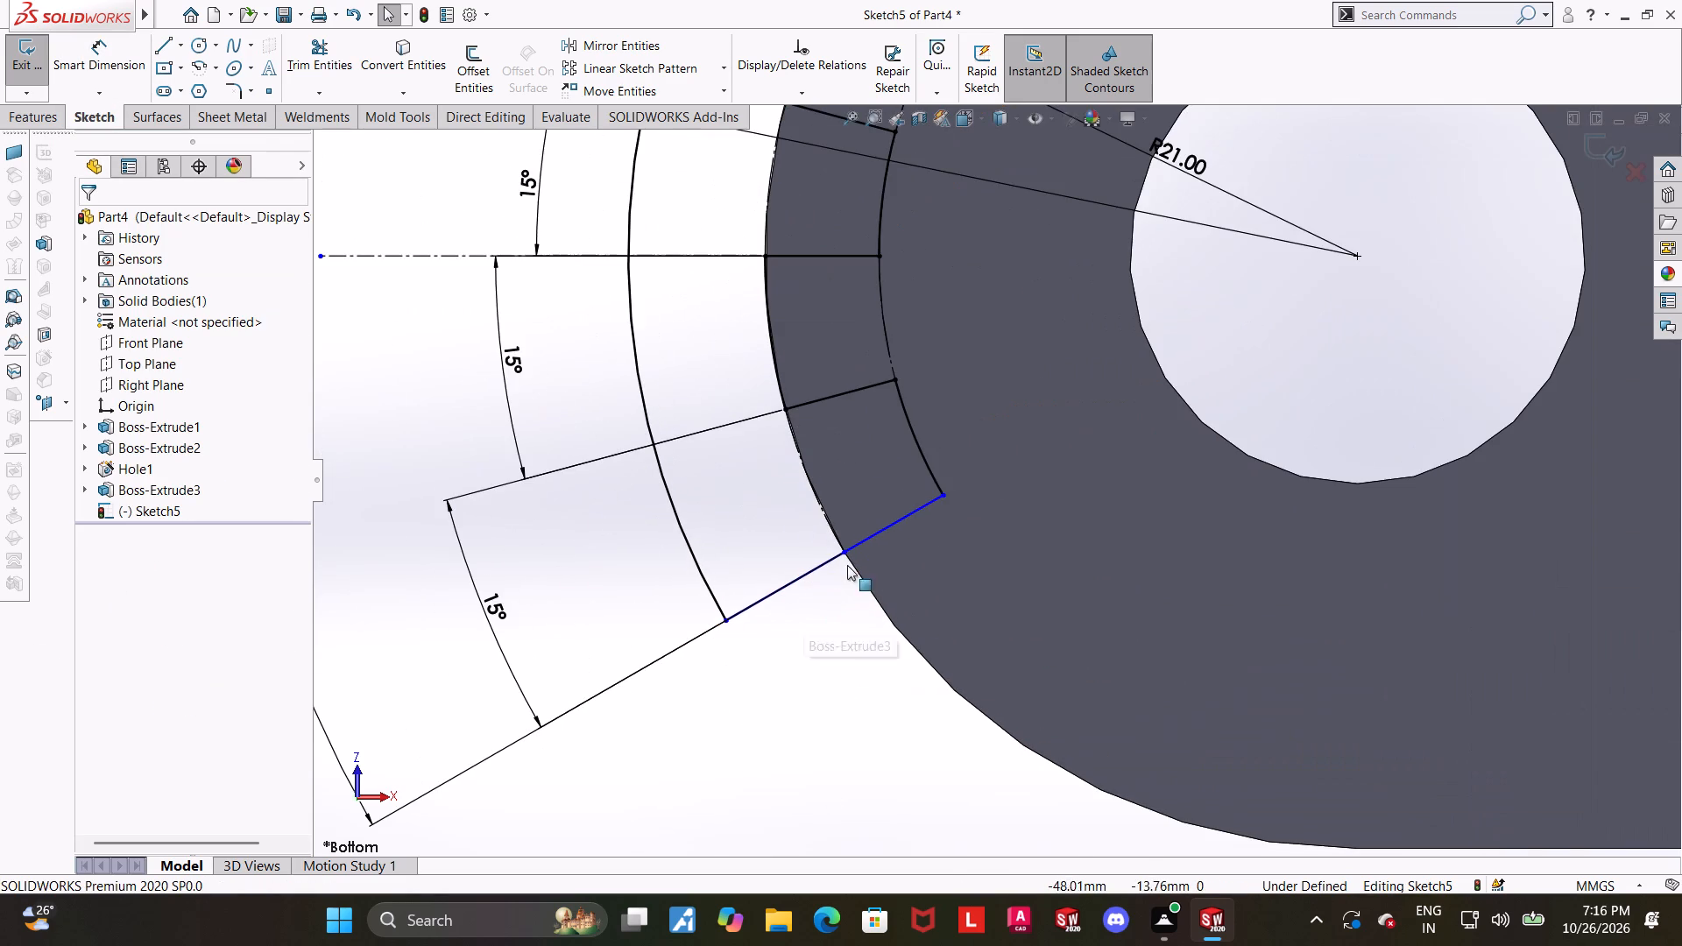
click(854, 544)
ctrl+click(810, 572)
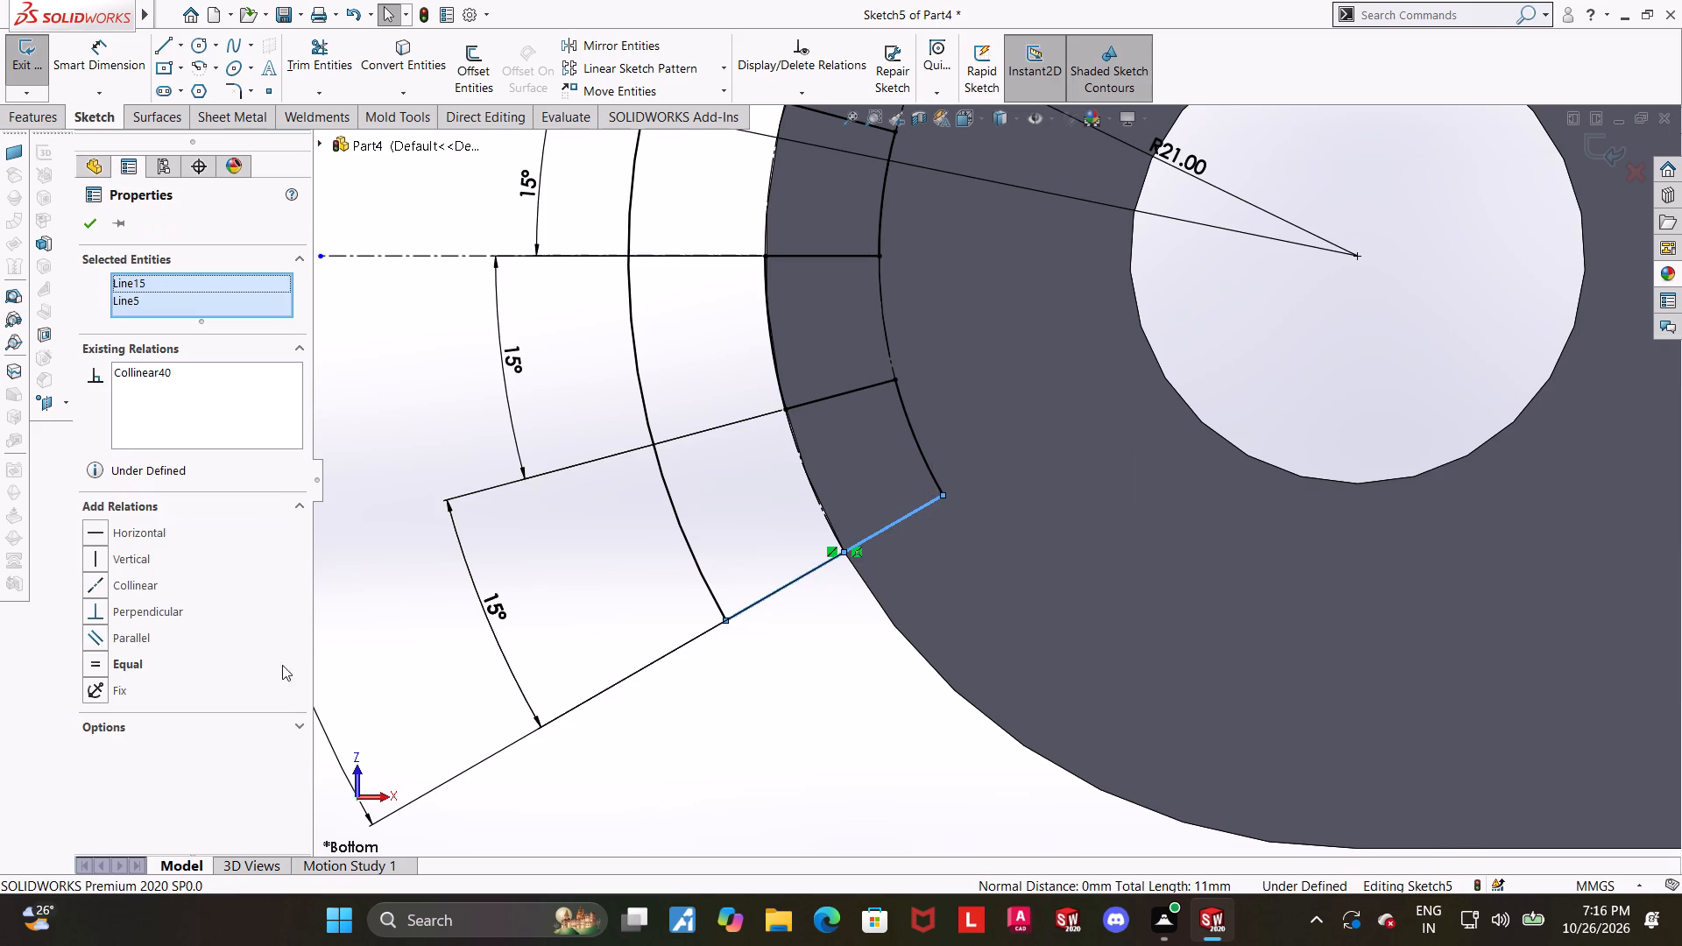
click(809, 753)
middle_drag(877, 573, 943, 638)
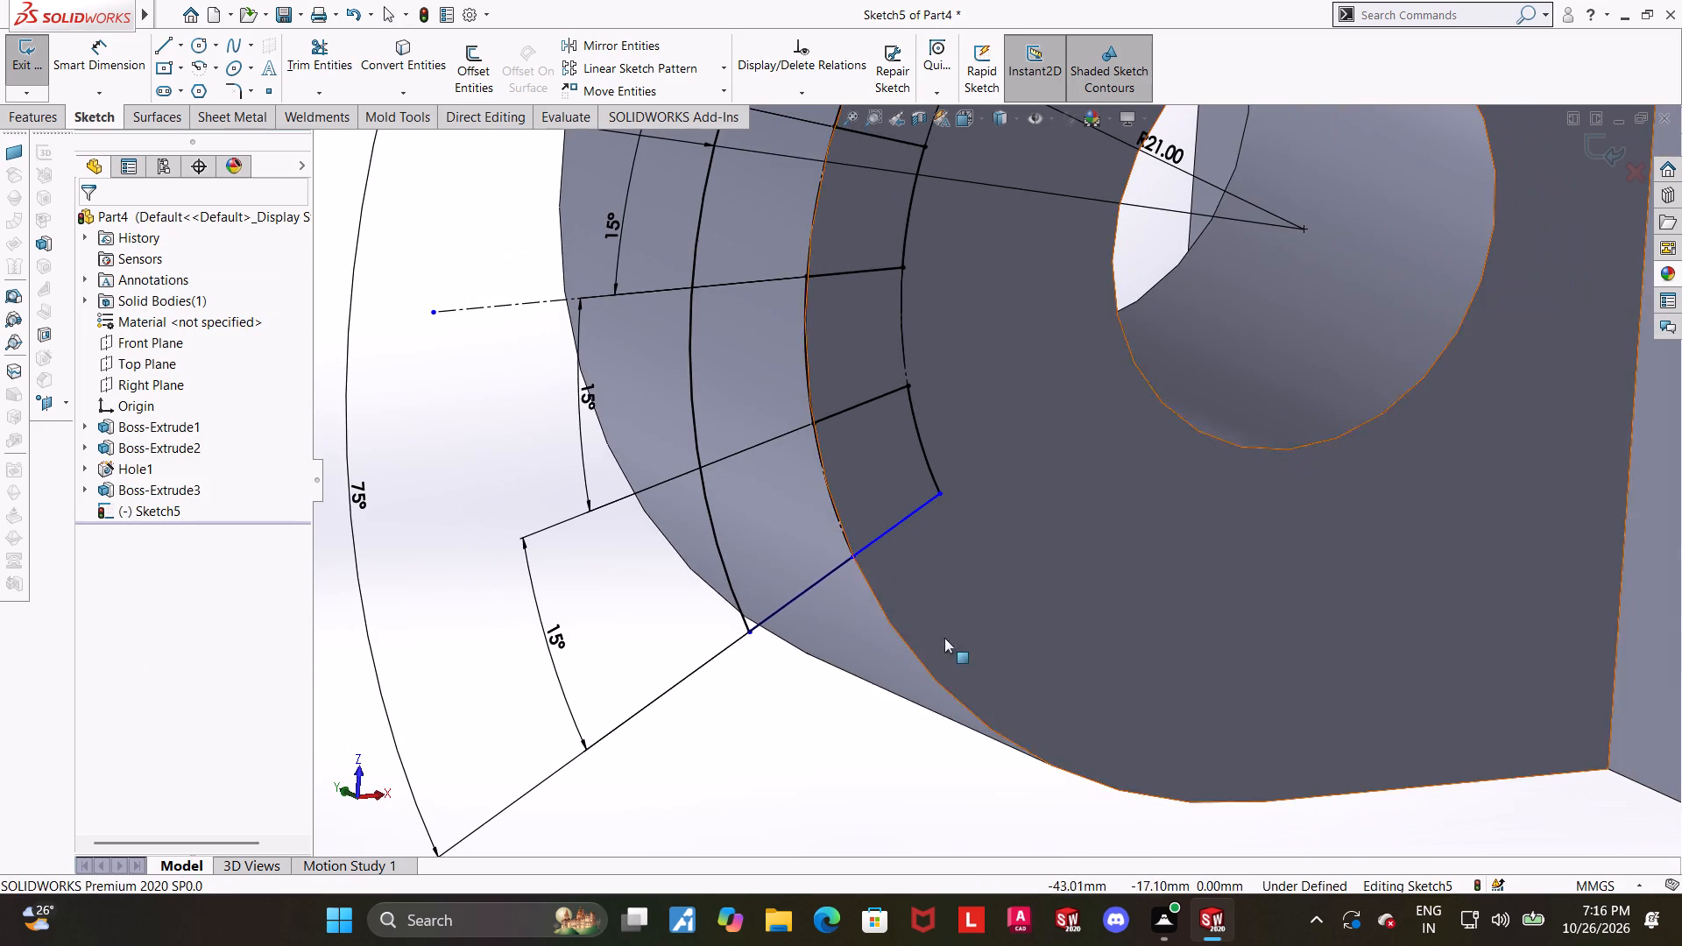
click(888, 724)
scroll(852, 553, down, 6)
scroll(944, 461, down, 5)
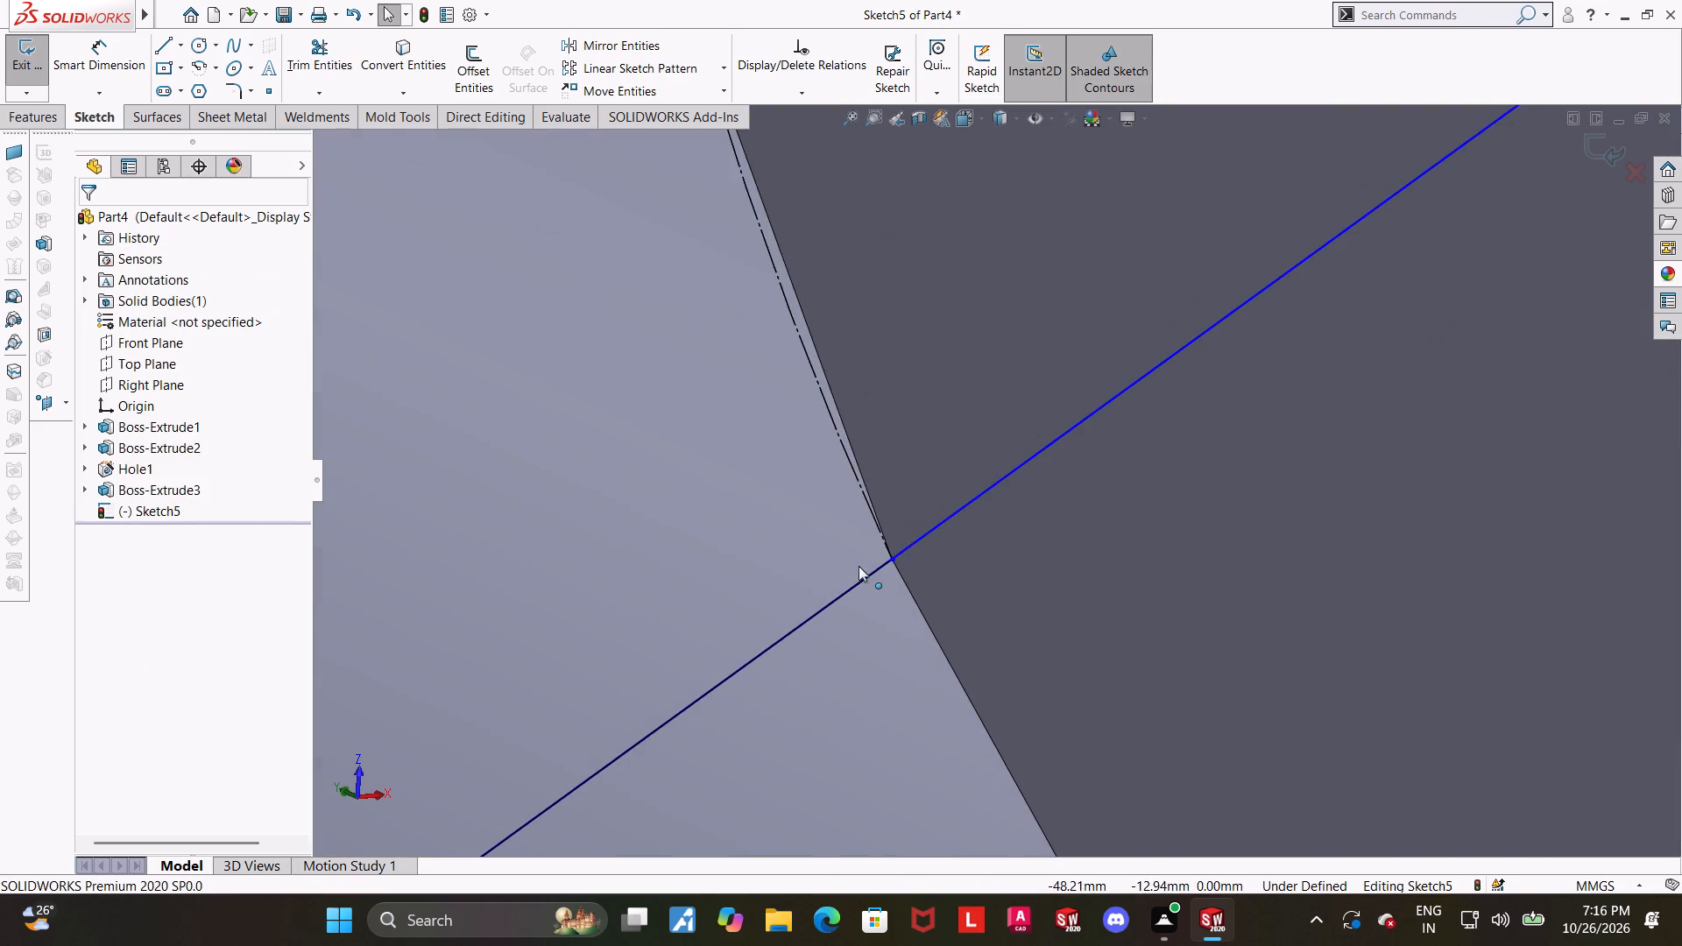
scroll(859, 566, down, 5)
scroll(964, 596, up, 17)
scroll(988, 329, down, 2)
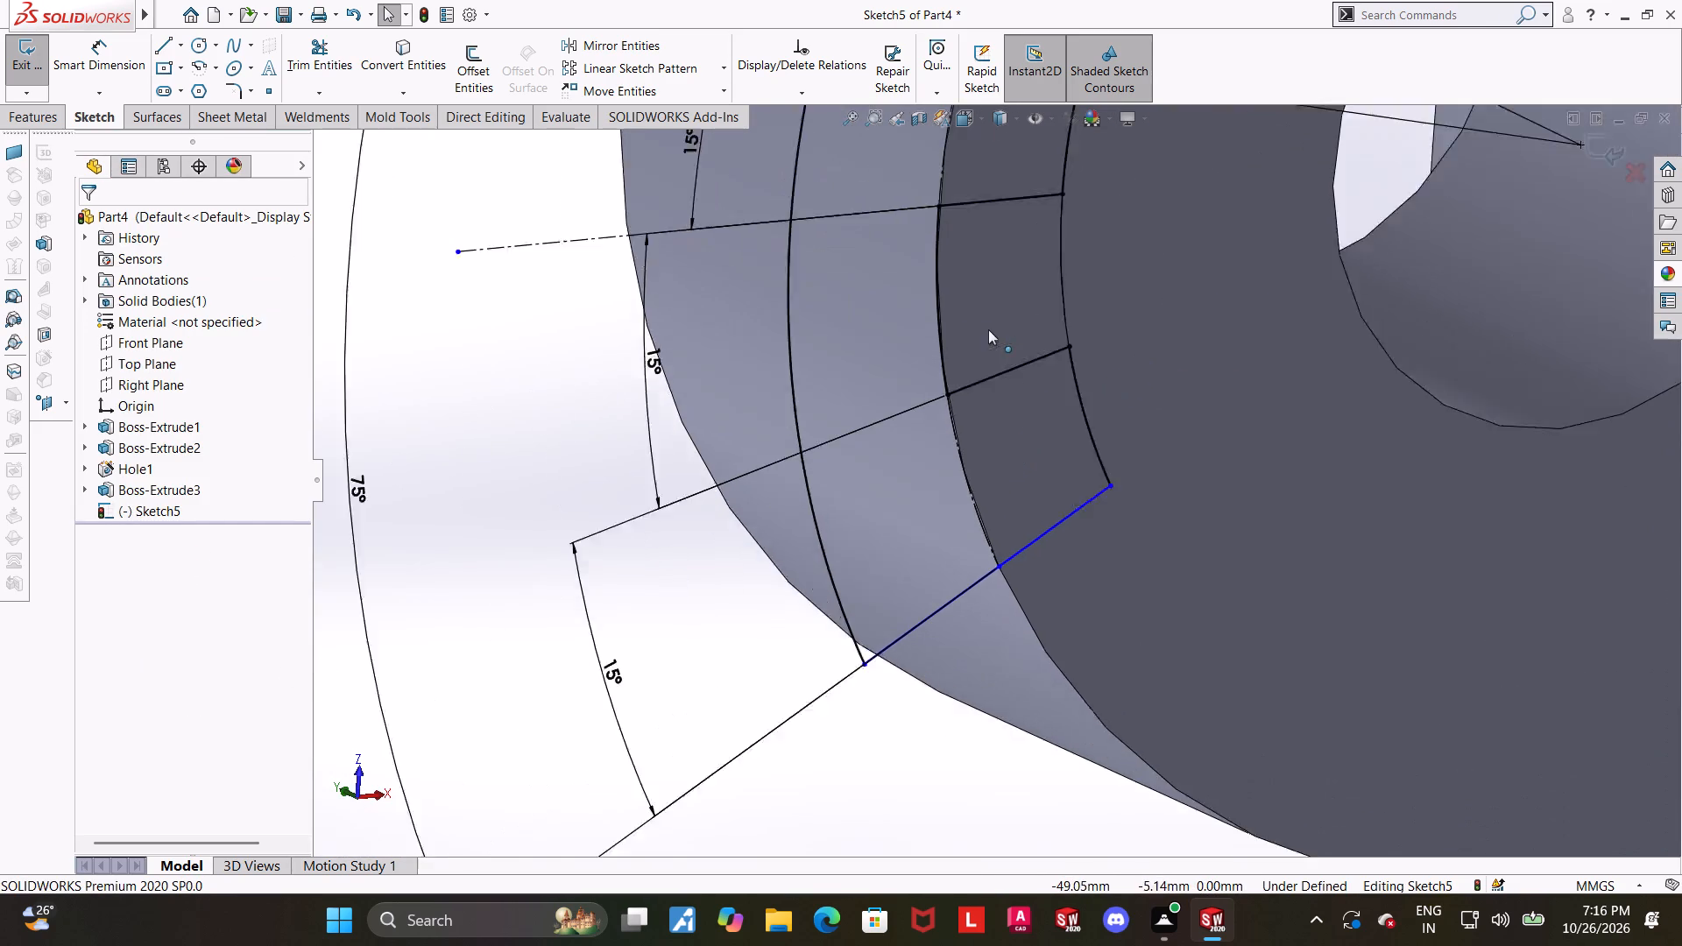
scroll(988, 329, down, 1)
scroll(1020, 439, up, 1)
middle_drag(1021, 469, 1007, 468)
scroll(1007, 468, up, 1)
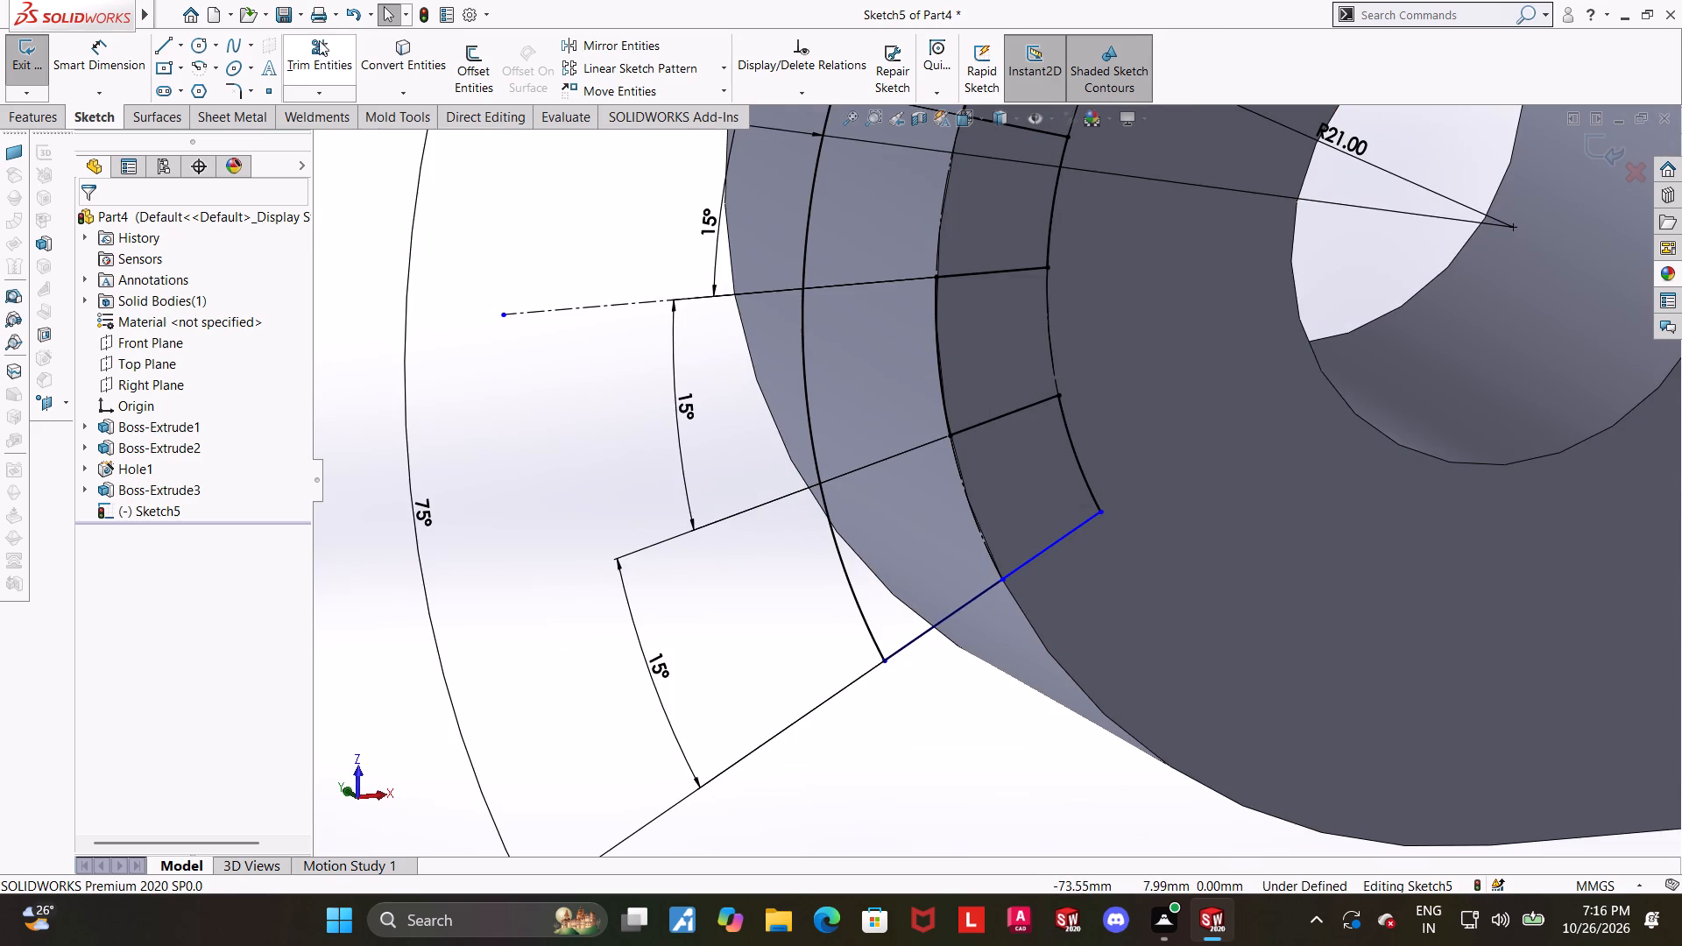
Trim three alternate construction segments of the middle arc along the lug's rounded edge: the uppermost, the middle and the lowest.
click(316, 41)
drag(1012, 473, 962, 497)
scroll(1000, 409, up, 3)
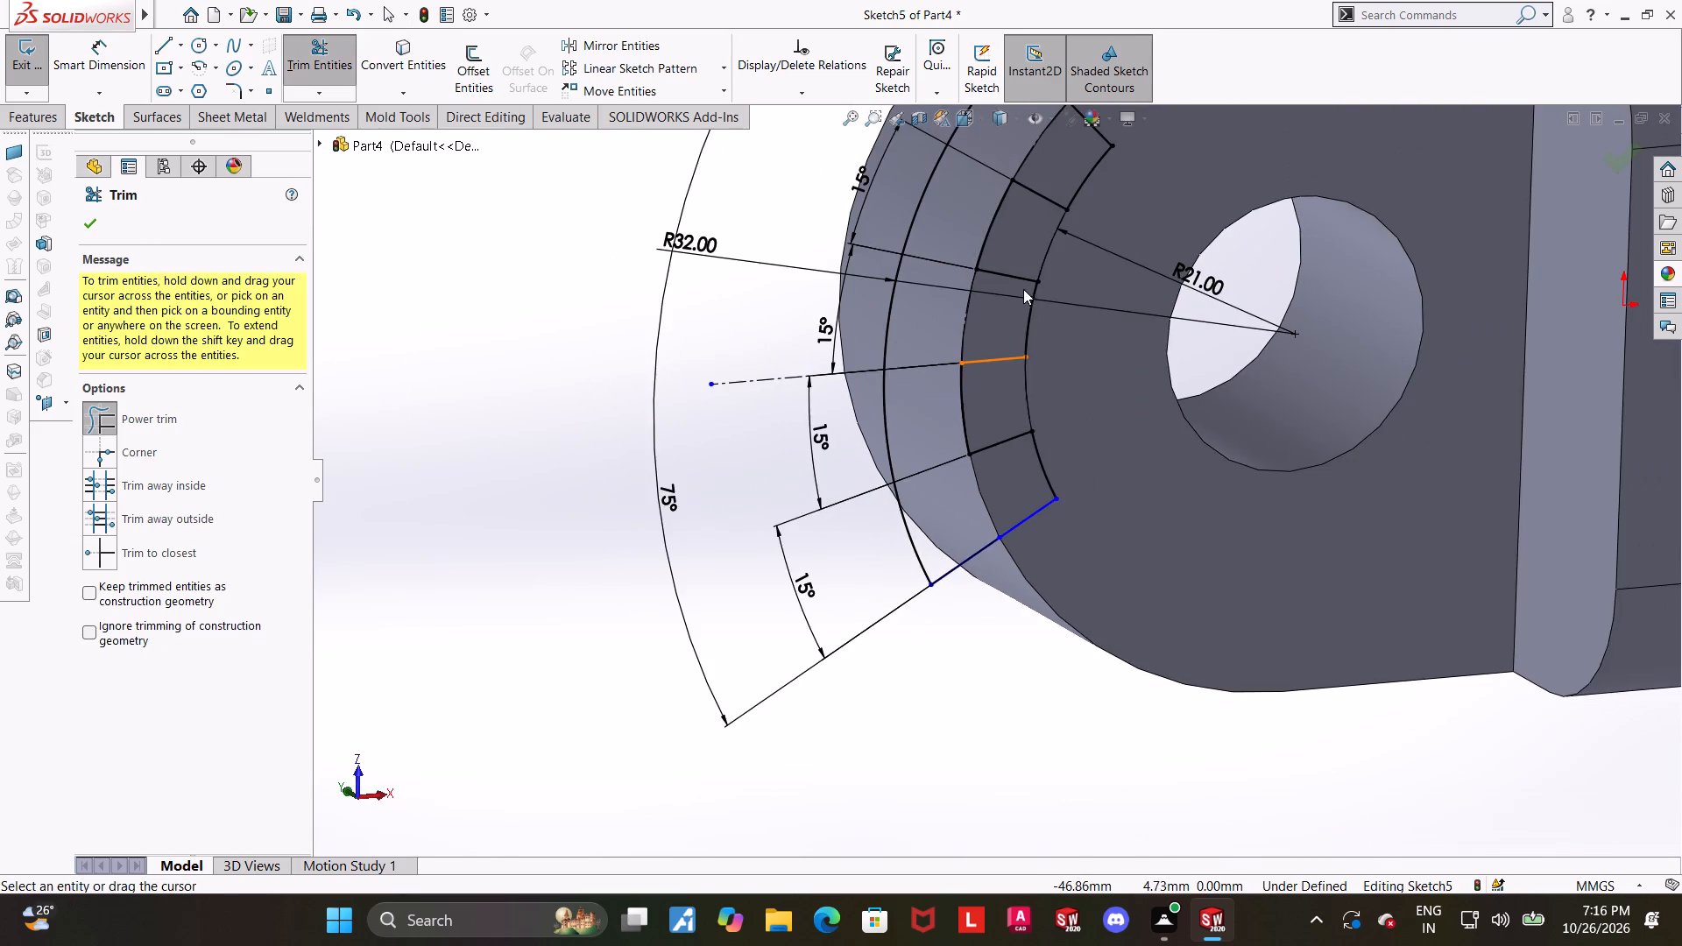
scroll(996, 303, down, 4)
drag(994, 332, 903, 337)
scroll(1005, 362, up, 3)
scroll(1063, 227, down, 2)
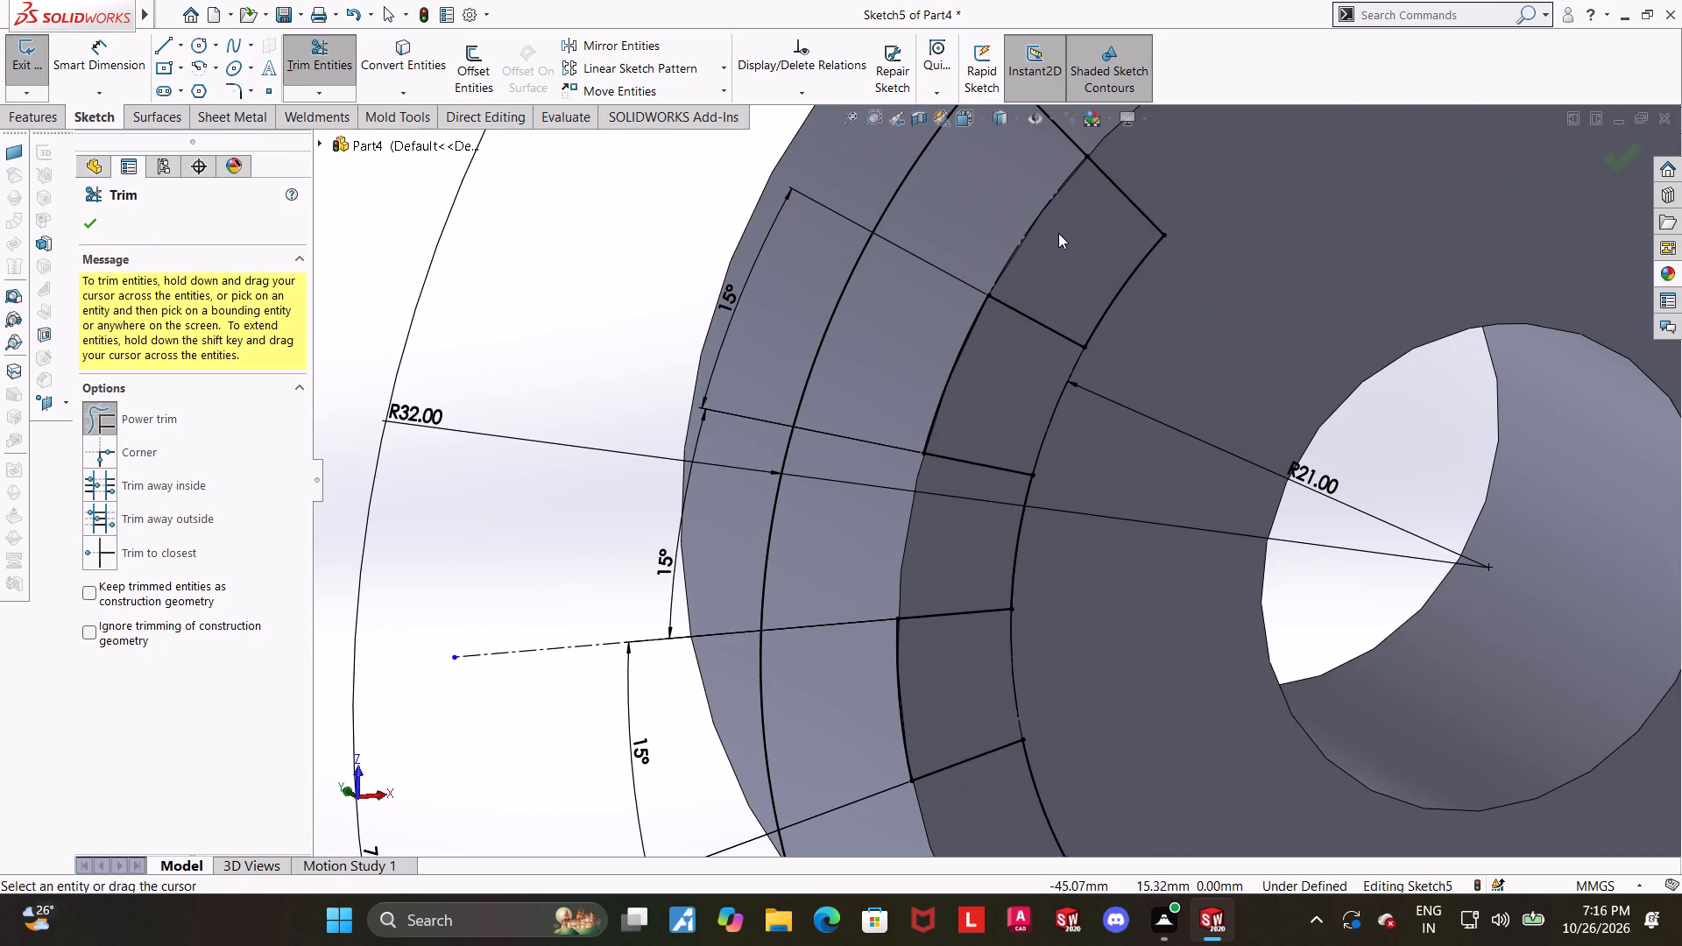
drag(1064, 234, 1021, 208)
scroll(1091, 304, up, 1)
scroll(1073, 417, up, 4)
middle_drag(1049, 526, 996, 412)
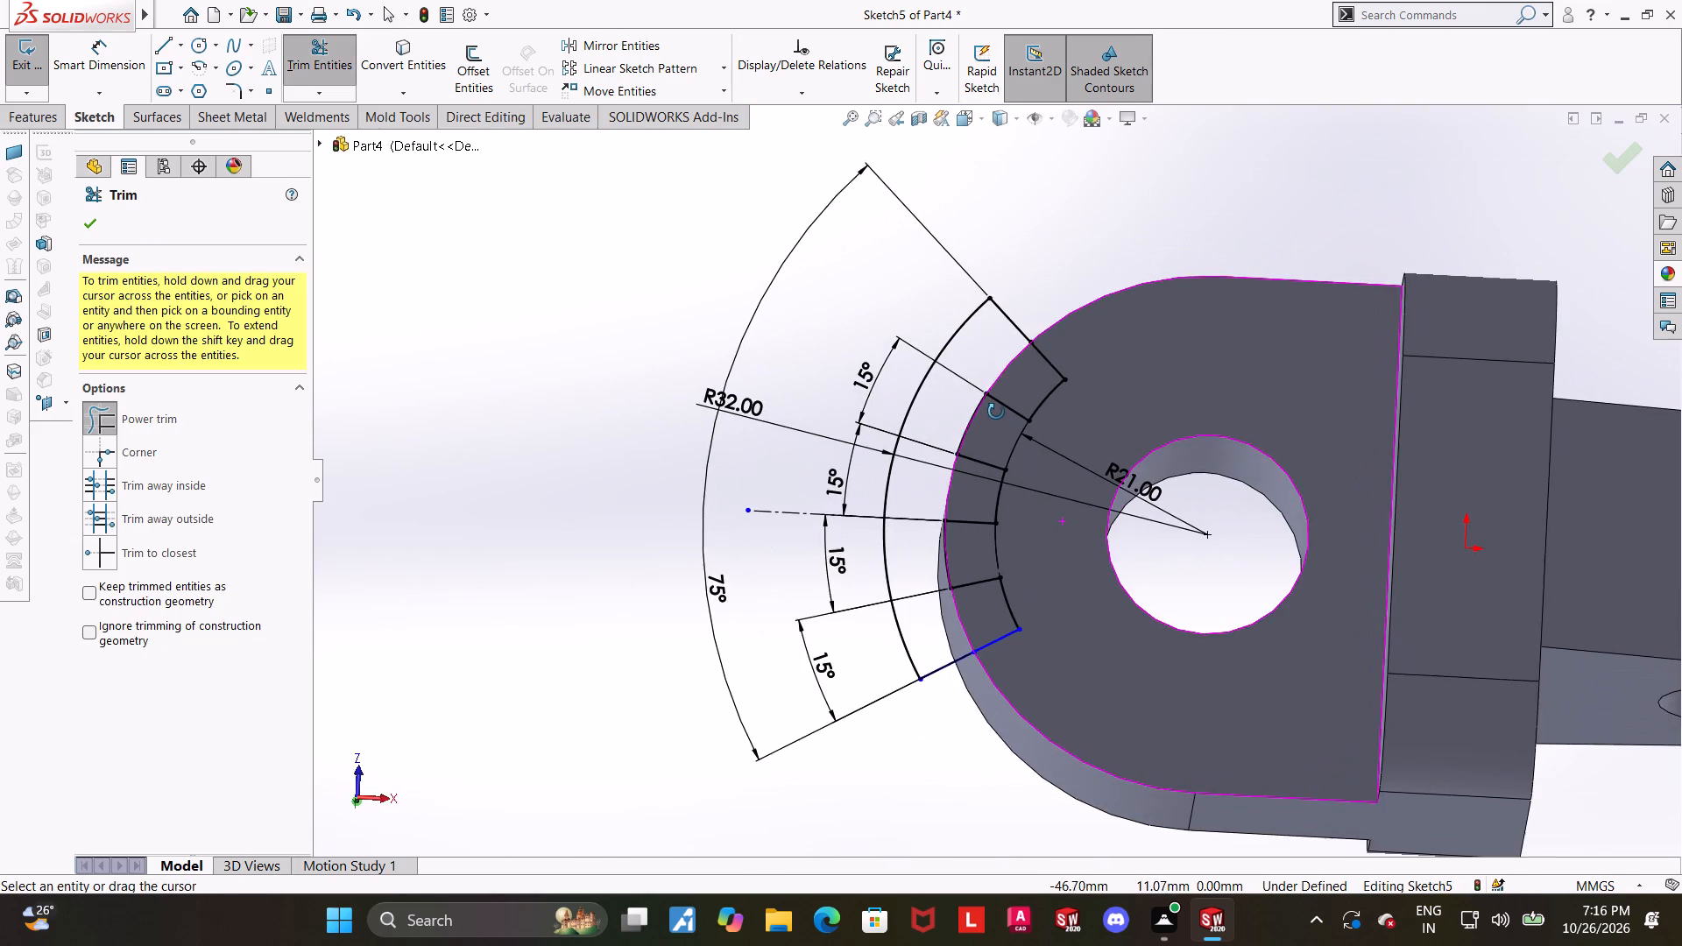
middle_drag(996, 412, 1019, 429)
key(Escape)
click(965, 739)
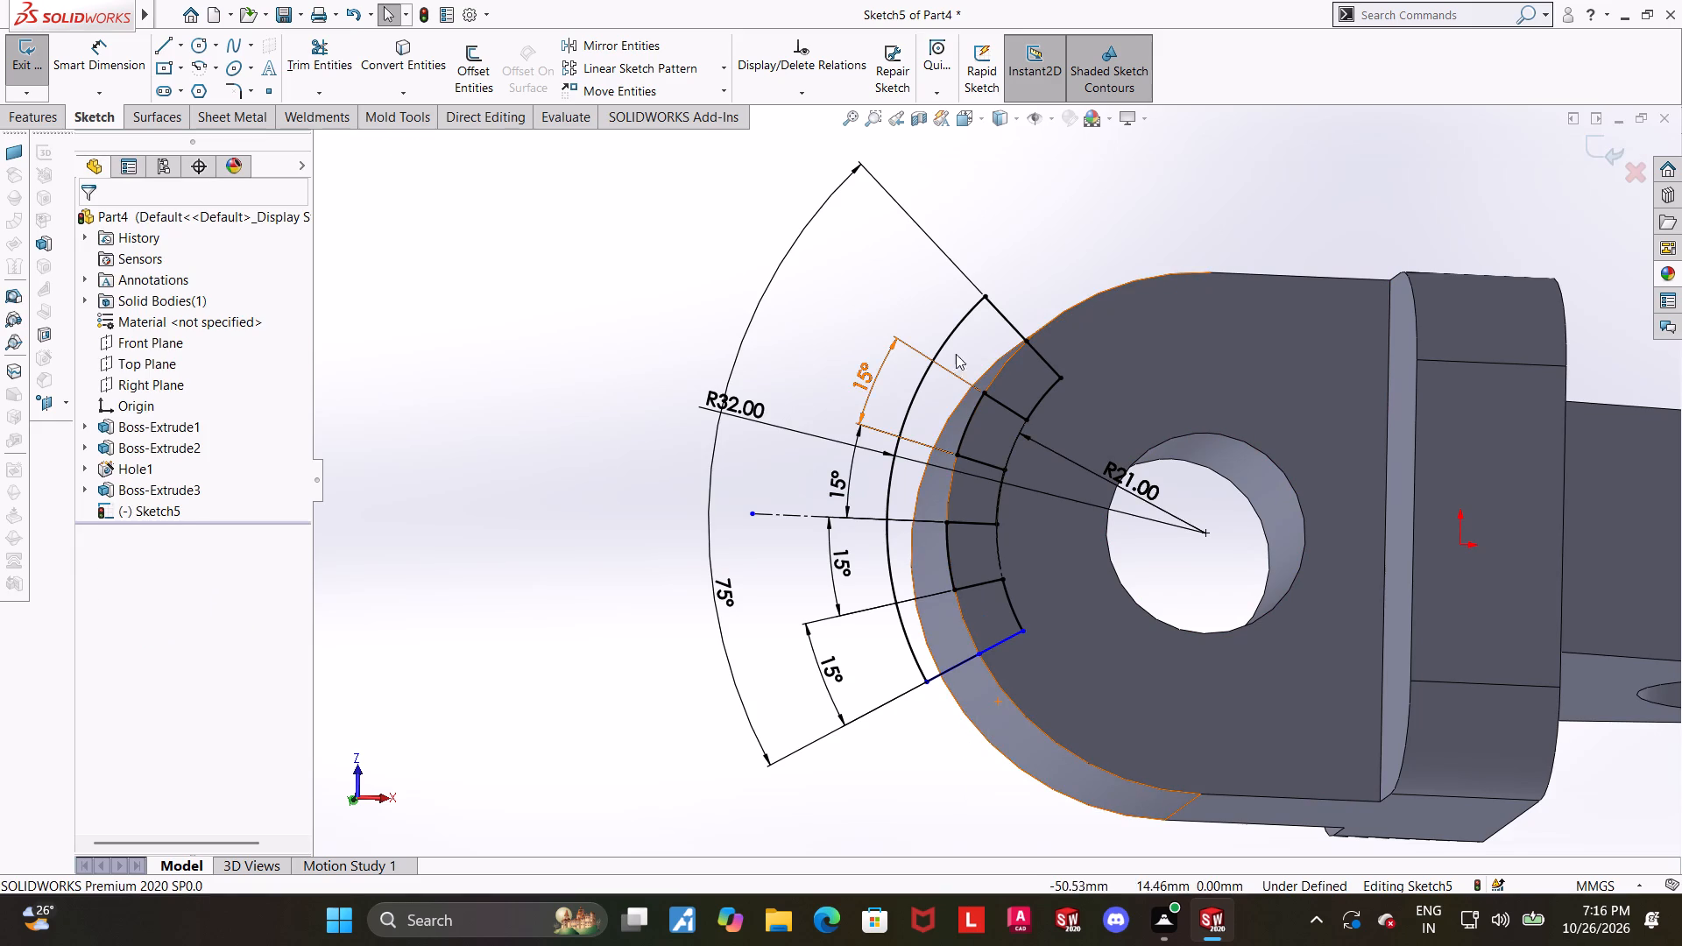
Draw a centerline from the inner end of the lowest radial line to the lug hole's center.
click(963, 122)
click(758, 614)
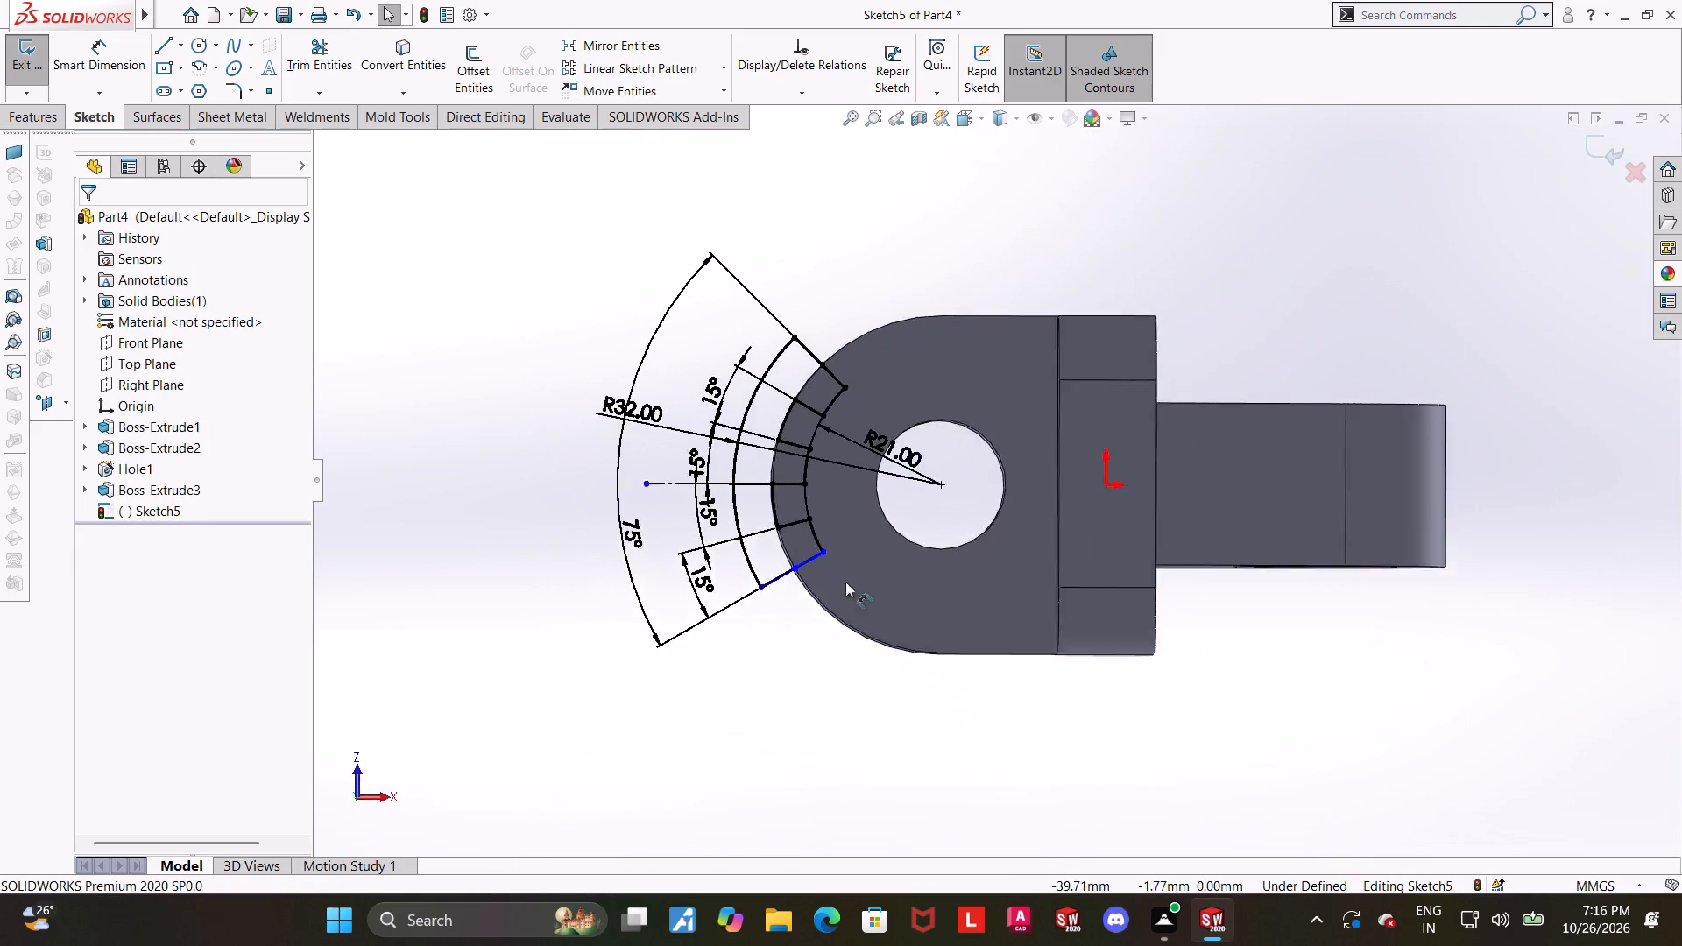
scroll(767, 632, down, 3)
scroll(964, 320, down, 4)
key(Escape)
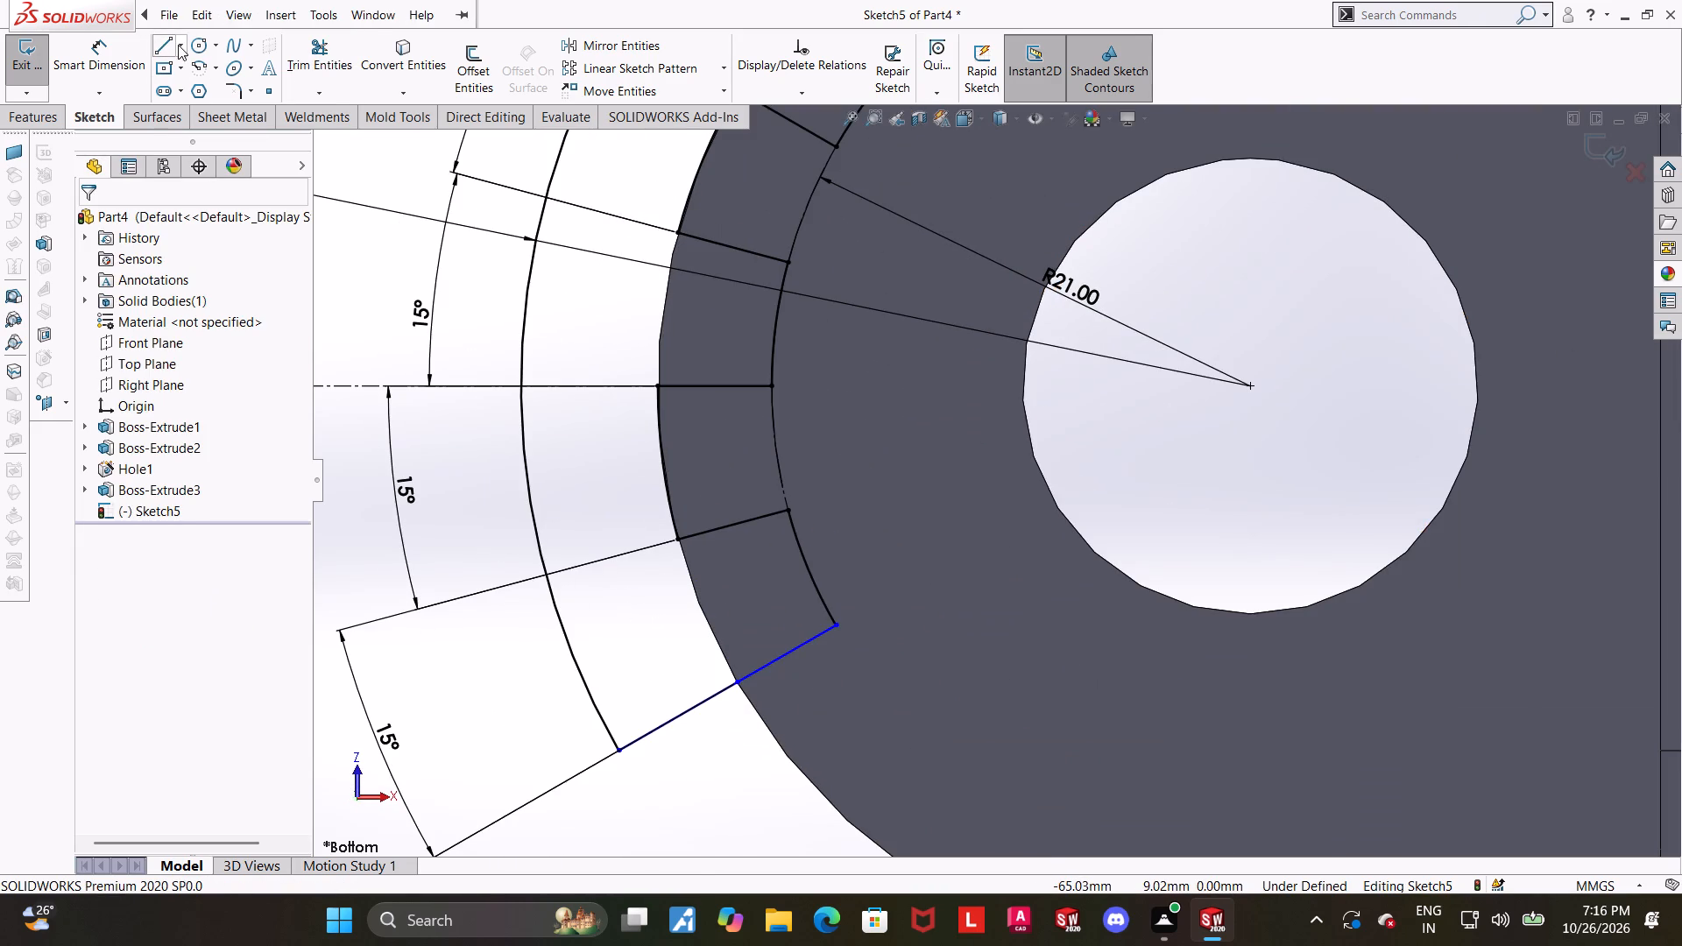
click(178, 45)
click(182, 91)
click(835, 628)
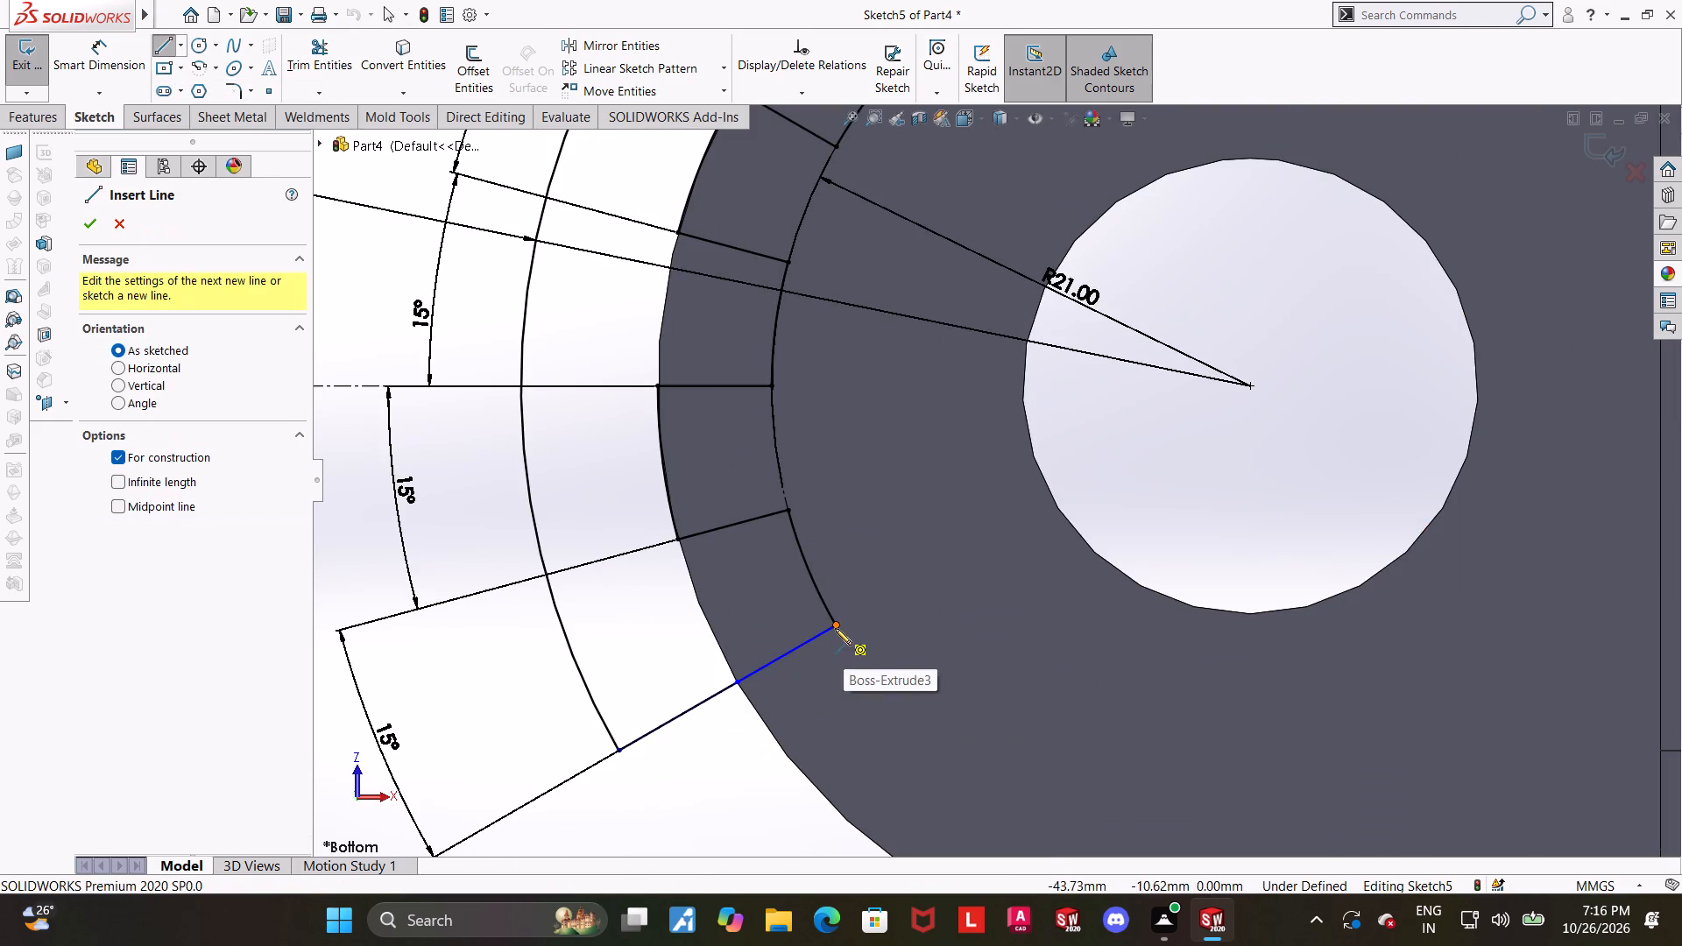
click(1253, 385)
key(Escape)
key(Escape)
scroll(1162, 495, up, 2)
key(Escape)
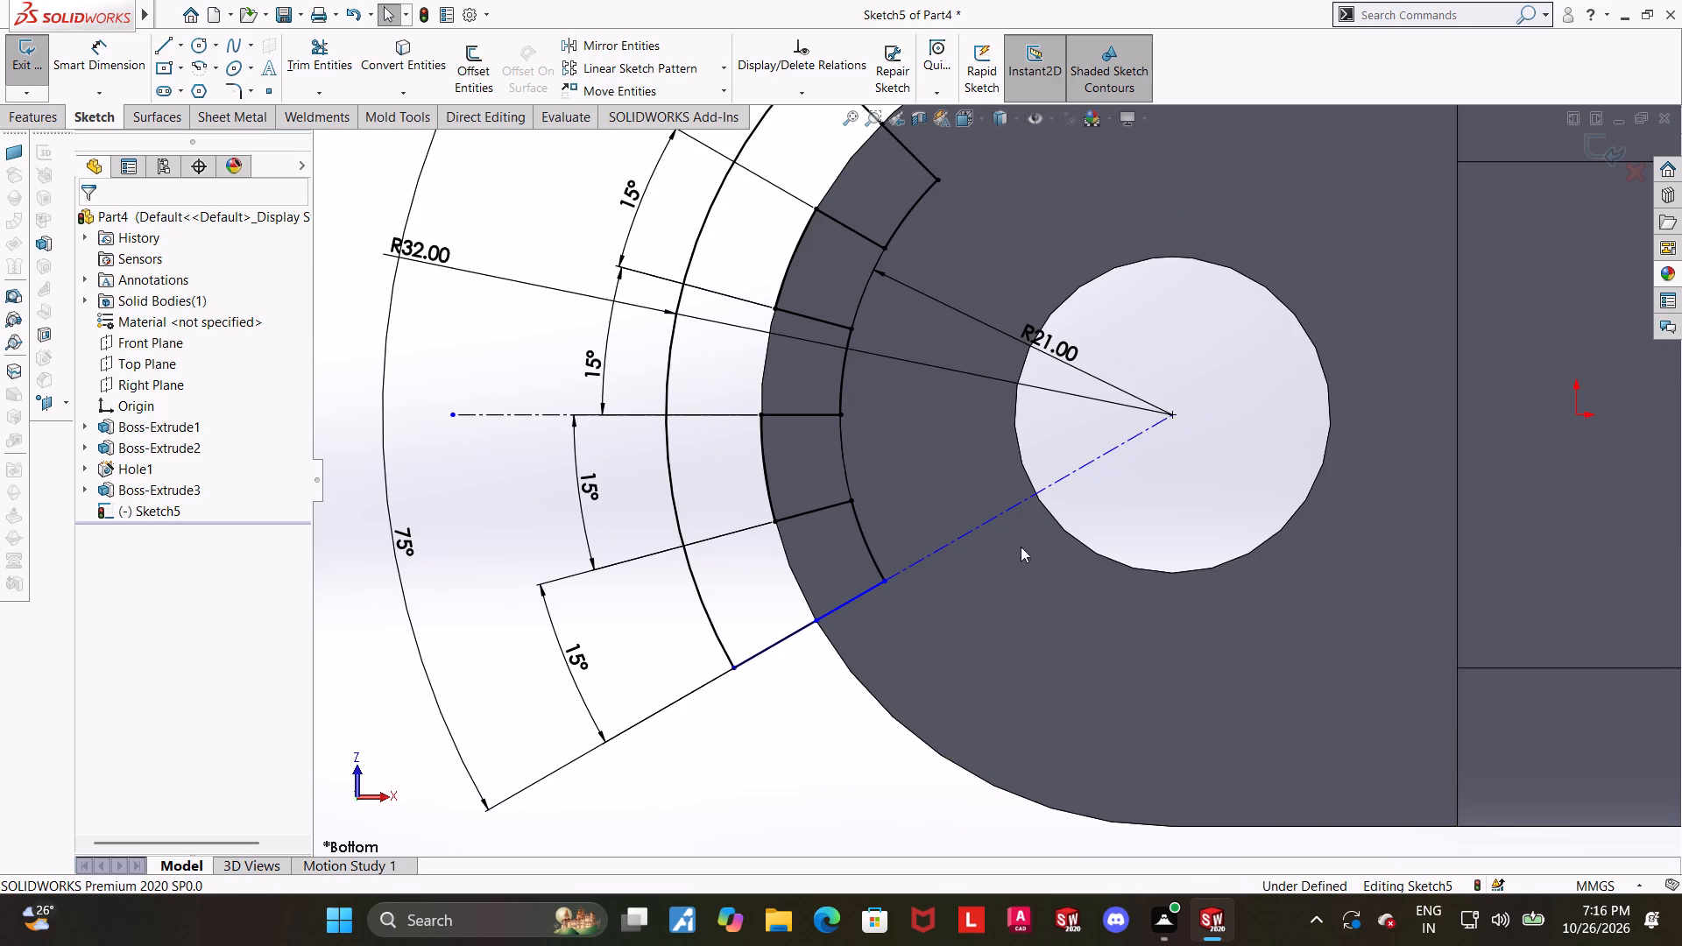
Make the new centerline collinear with the notch's lowest radial line and exit the sketch.
click(933, 553)
ctrl+click(862, 596)
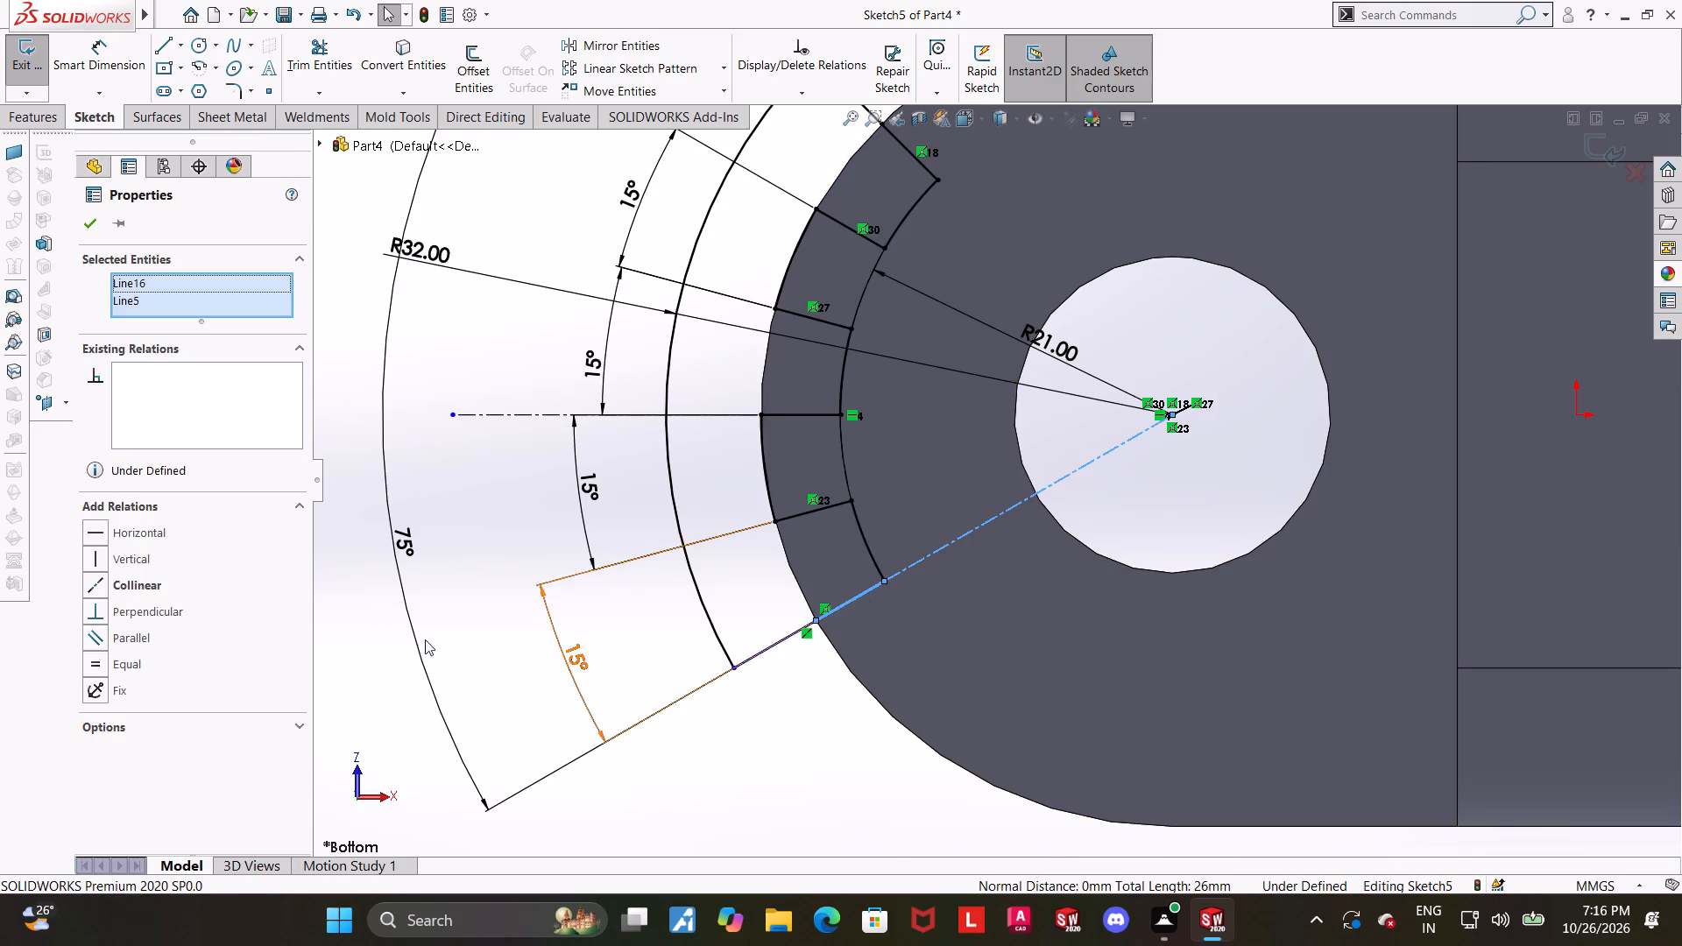
click(101, 590)
click(894, 726)
scroll(875, 649, up, 1)
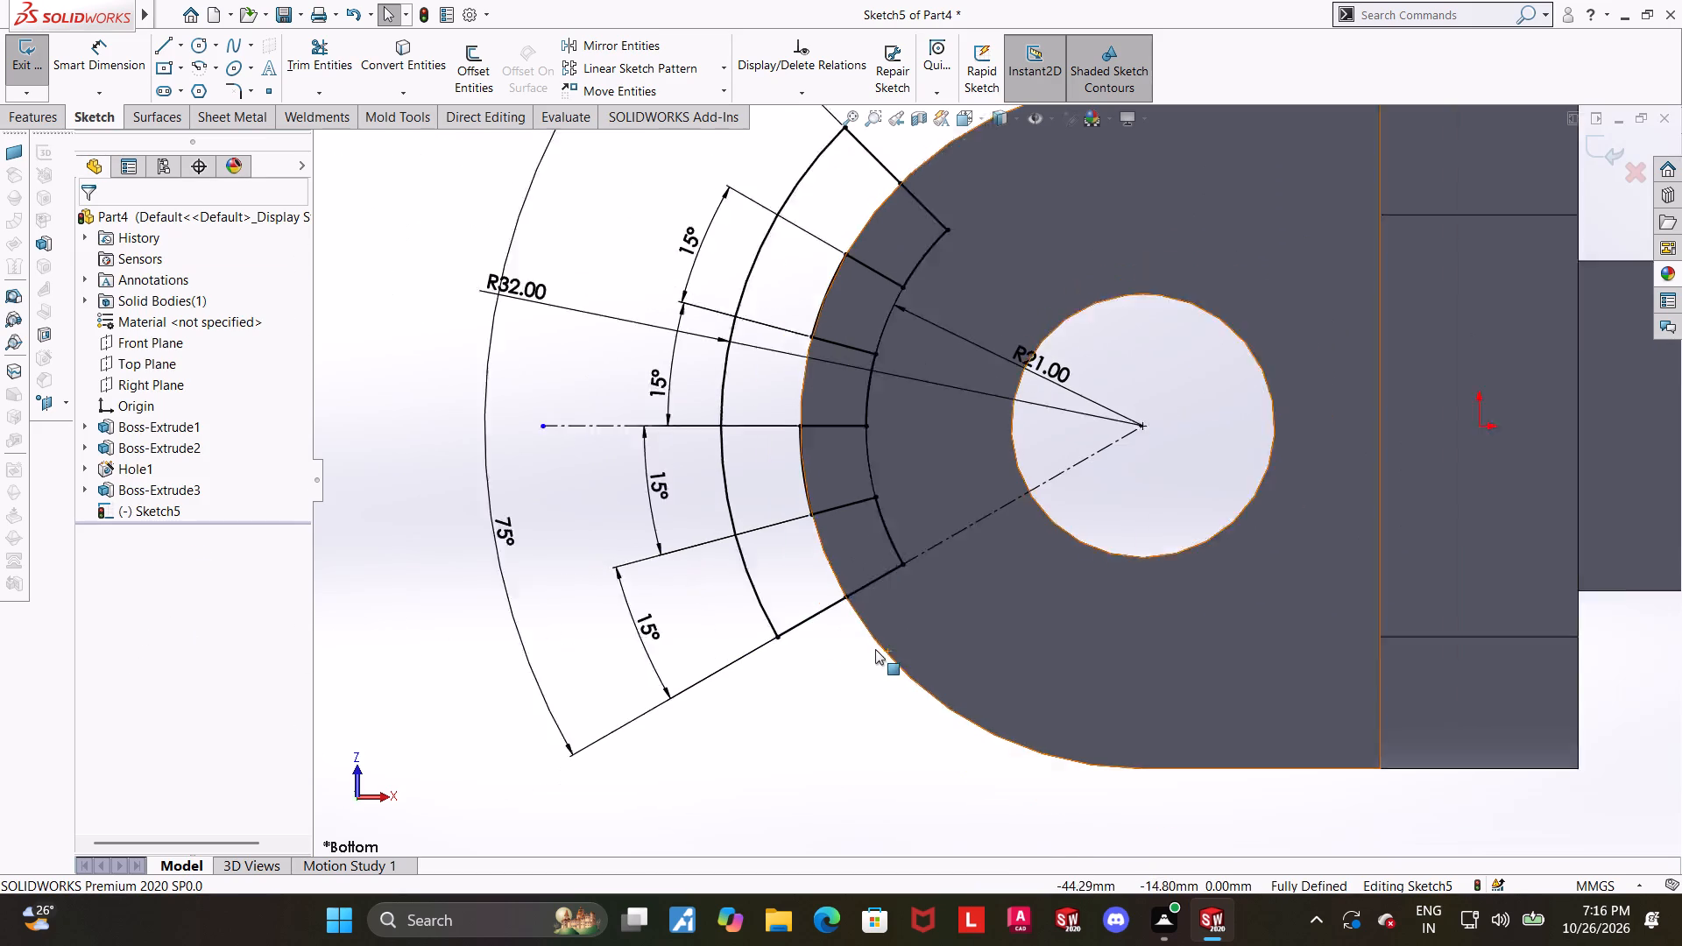
scroll(875, 649, up, 2)
key(Escape)
middle_drag(954, 429, 1000, 482)
middle_drag(1120, 472, 1125, 481)
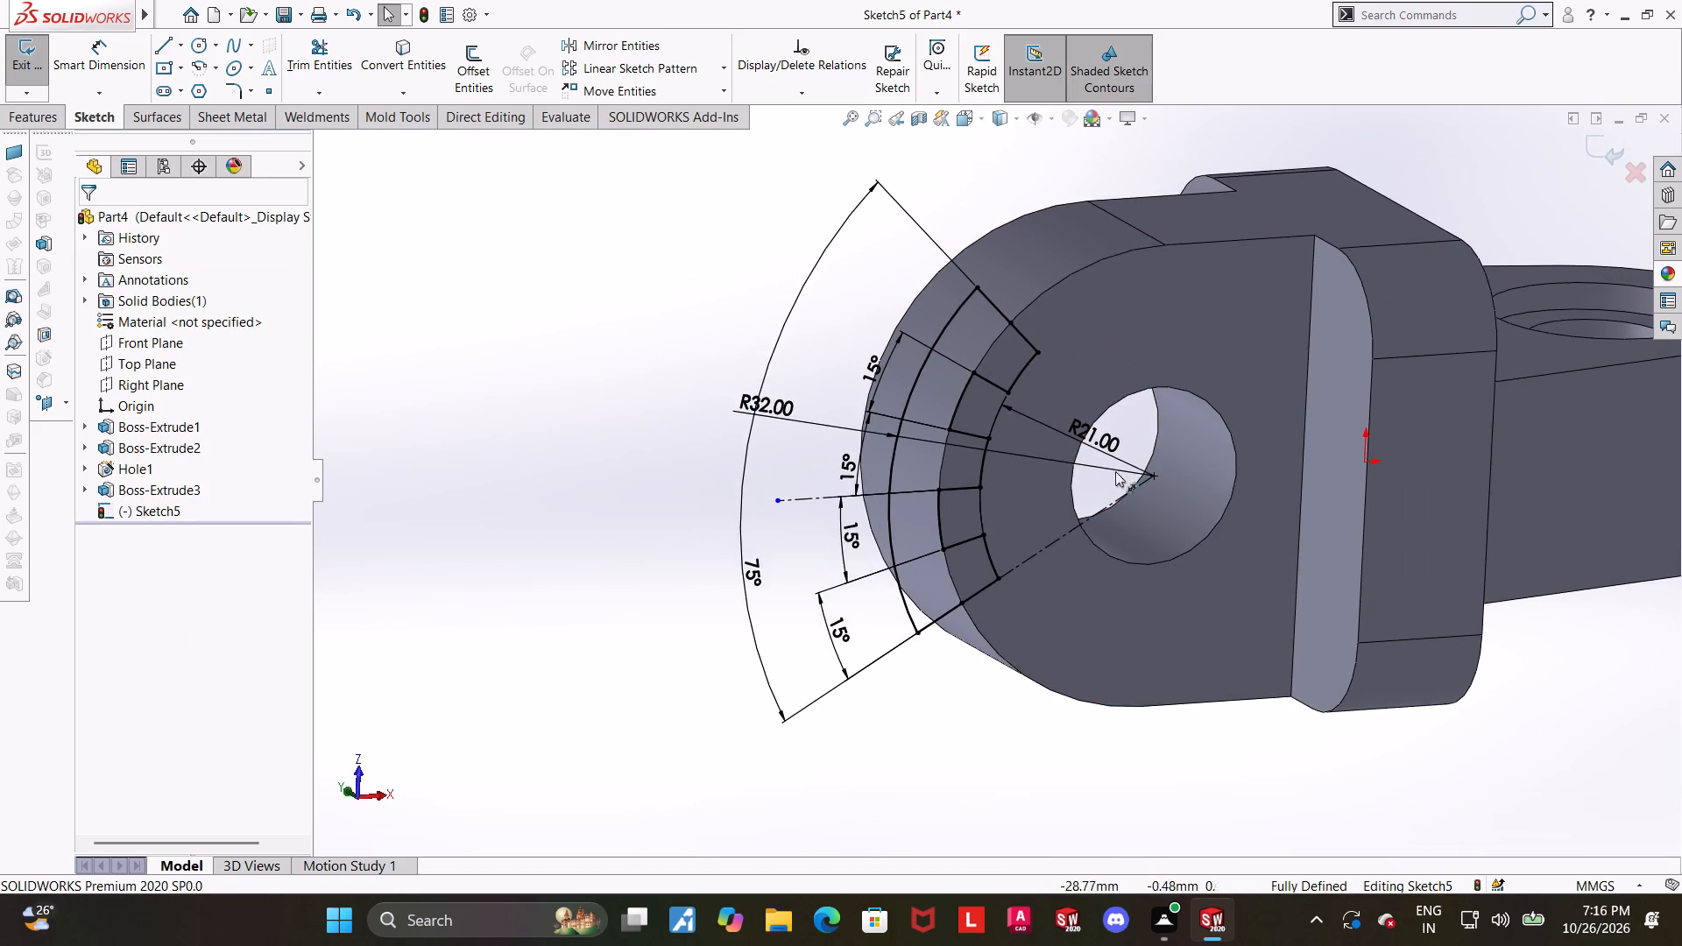
scroll(982, 438, down, 4)
click(1589, 149)
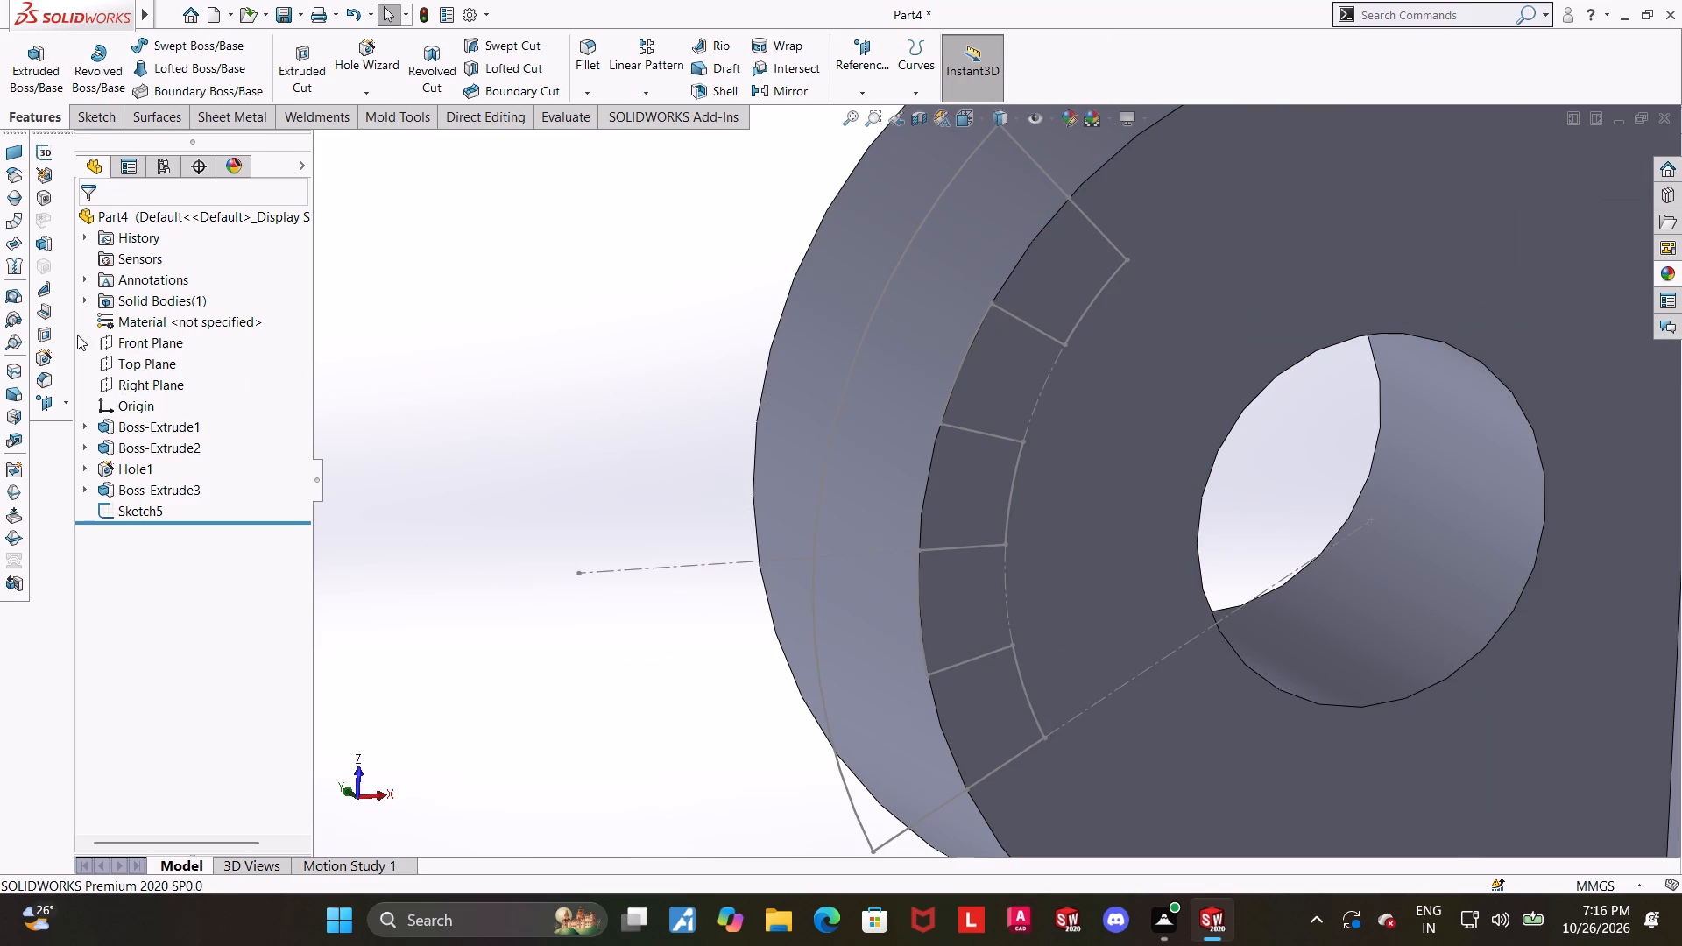
Extrude-cut the three alternate closed notch regions along the lug's rounded edge to a blind depth of 5 mm.
click(124, 502)
click(307, 58)
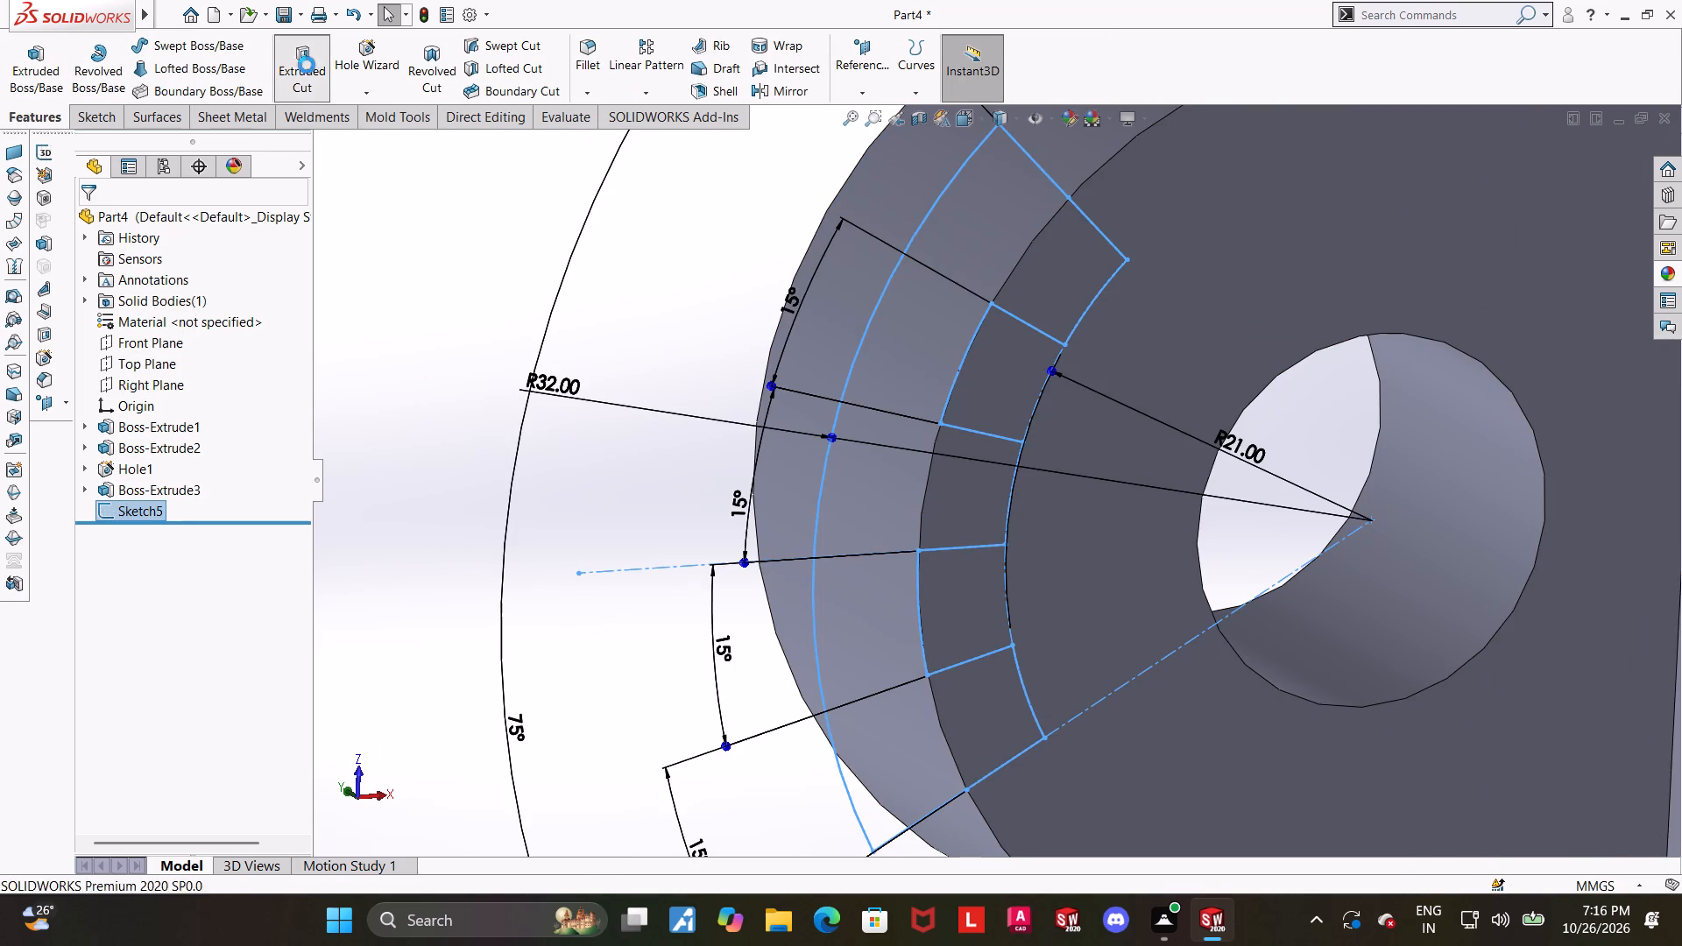
middle_drag(646, 358, 655, 362)
scroll(655, 362, up, 1)
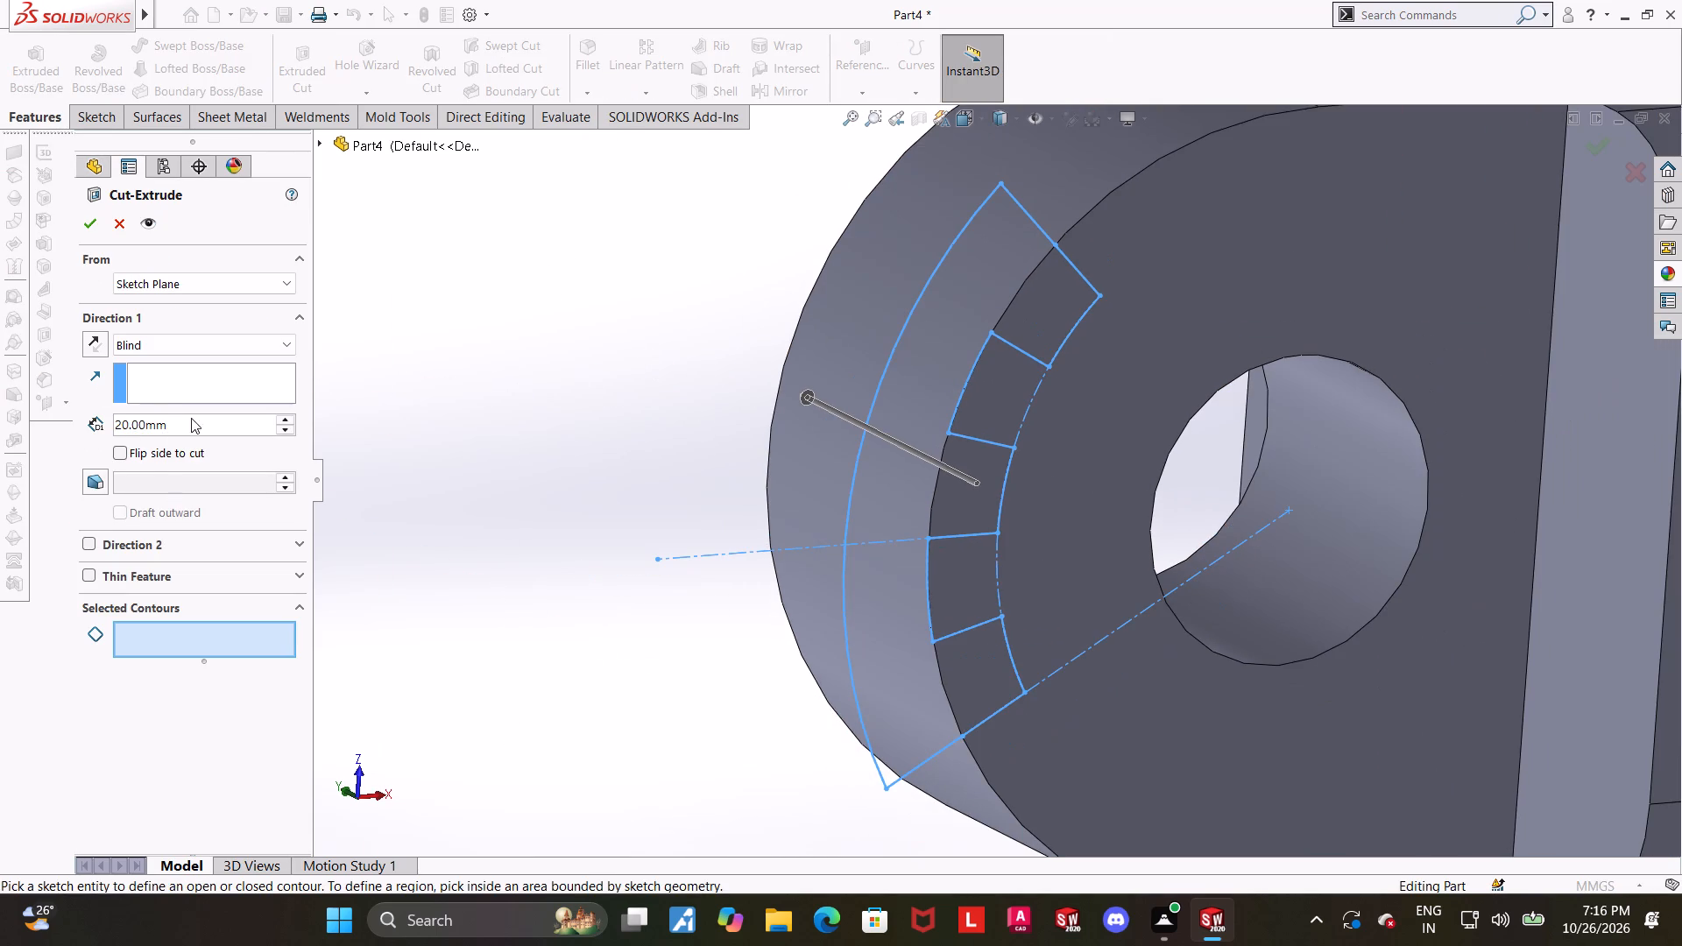
click(191, 418)
drag(209, 427, 44, 417)
key(5)
key(Return)
click(956, 498)
click(980, 658)
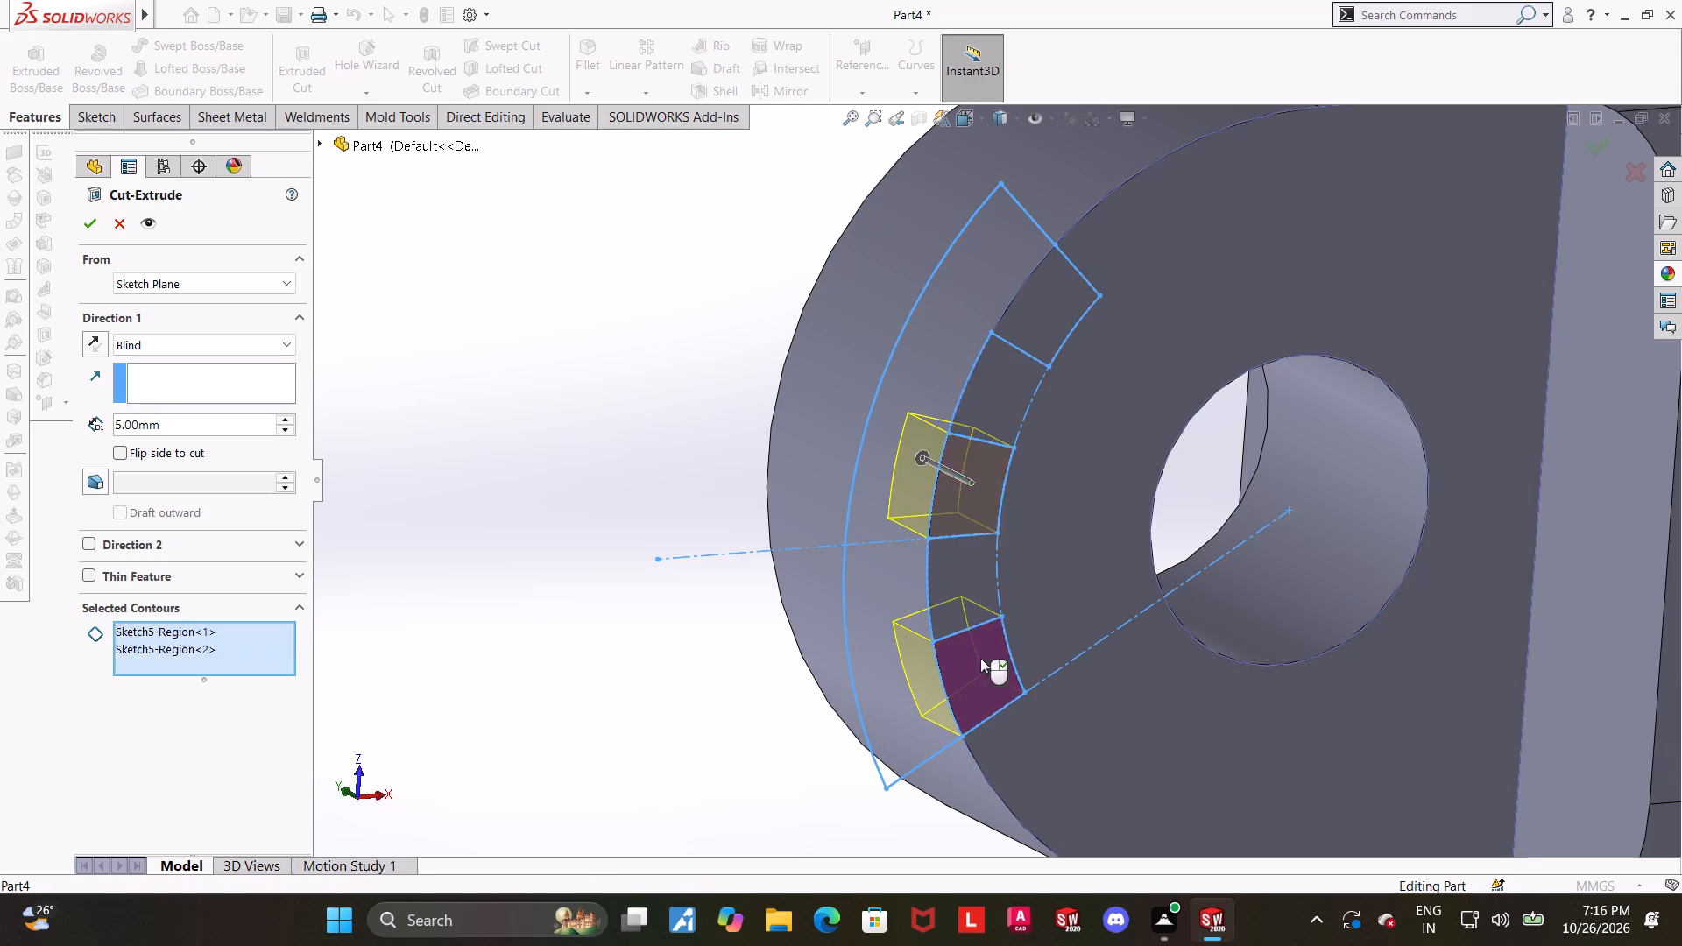
click(1026, 310)
middle_drag(964, 573, 901, 512)
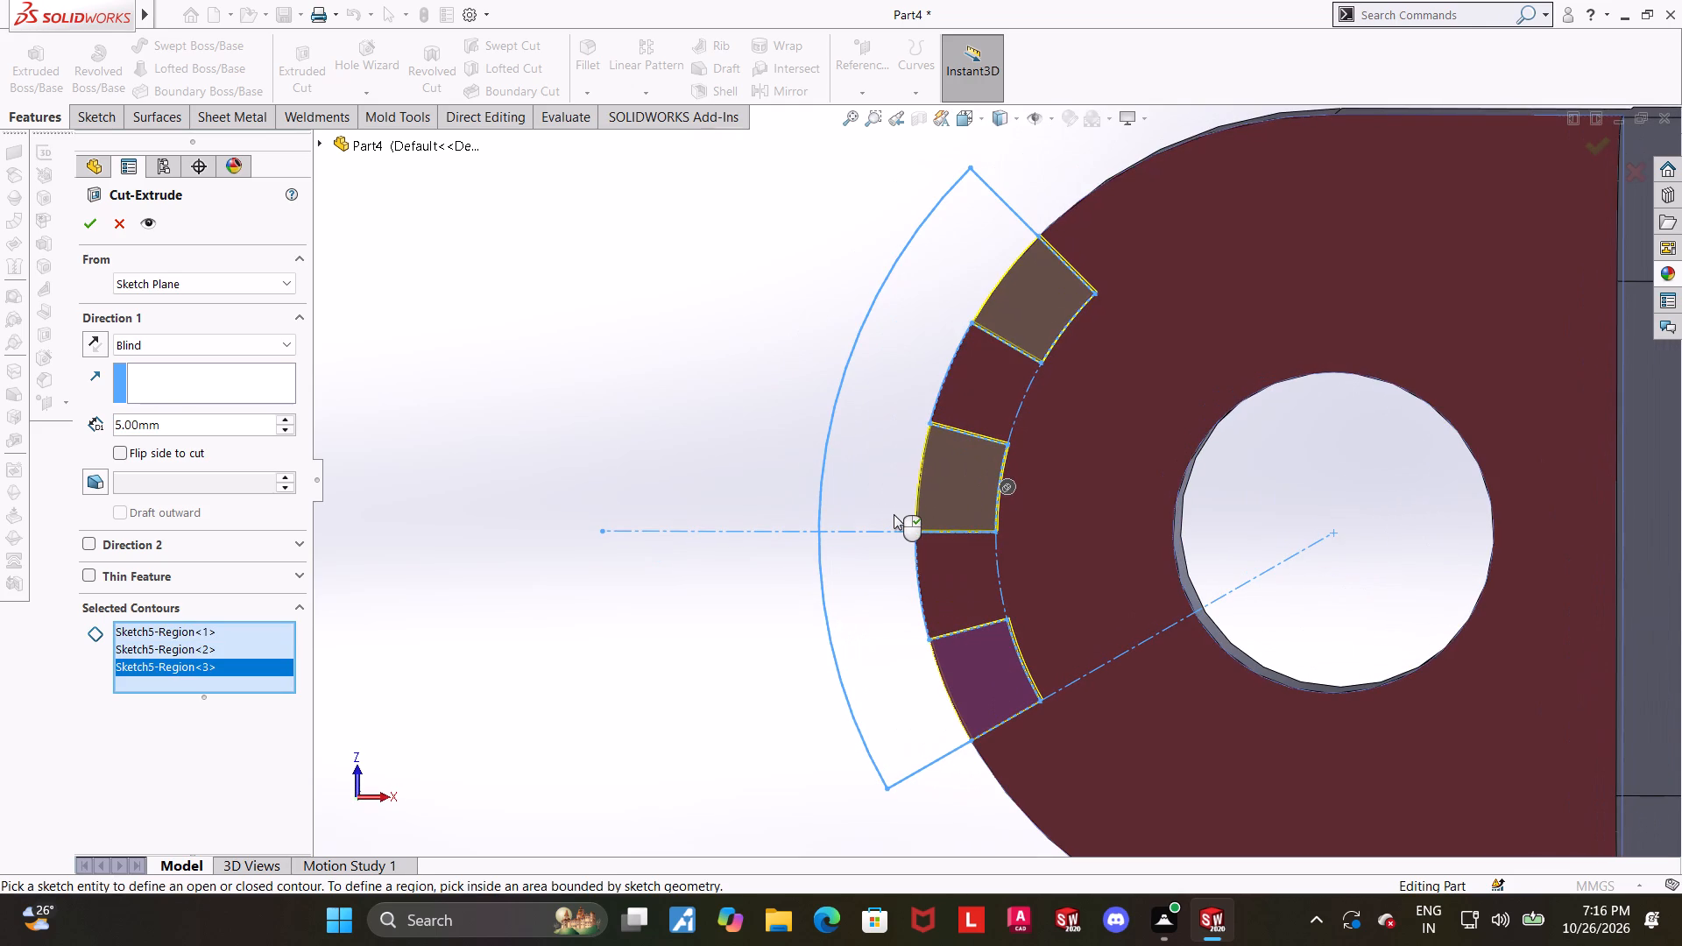
scroll(667, 562, up, 2)
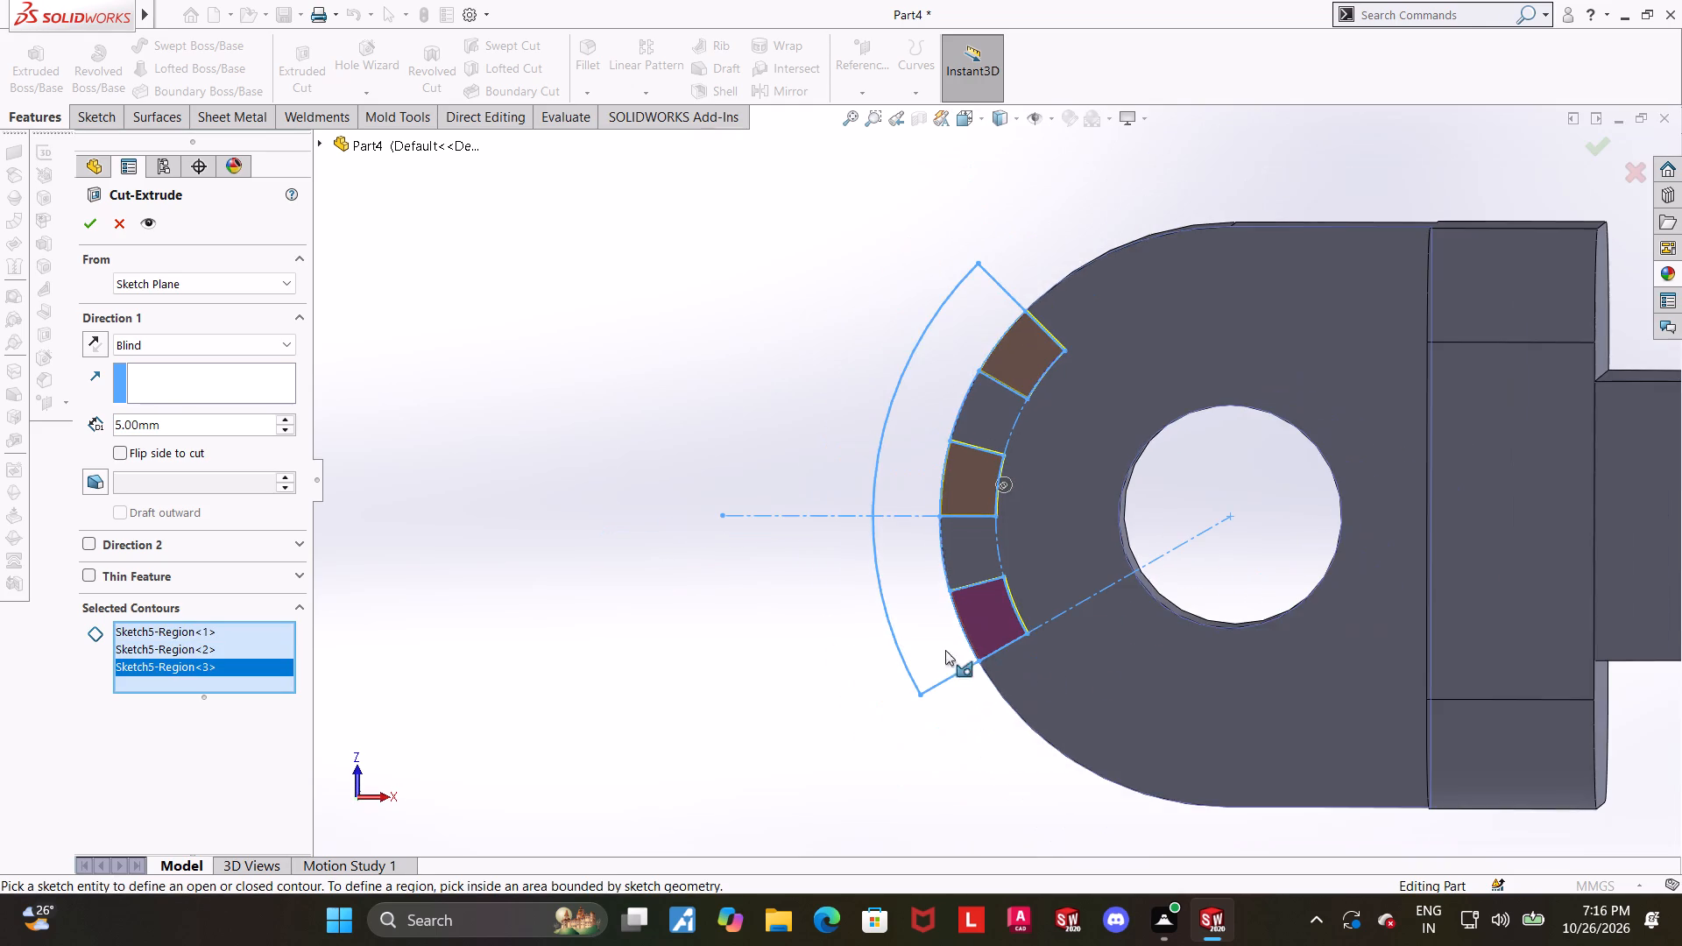
scroll(1110, 559, down, 2)
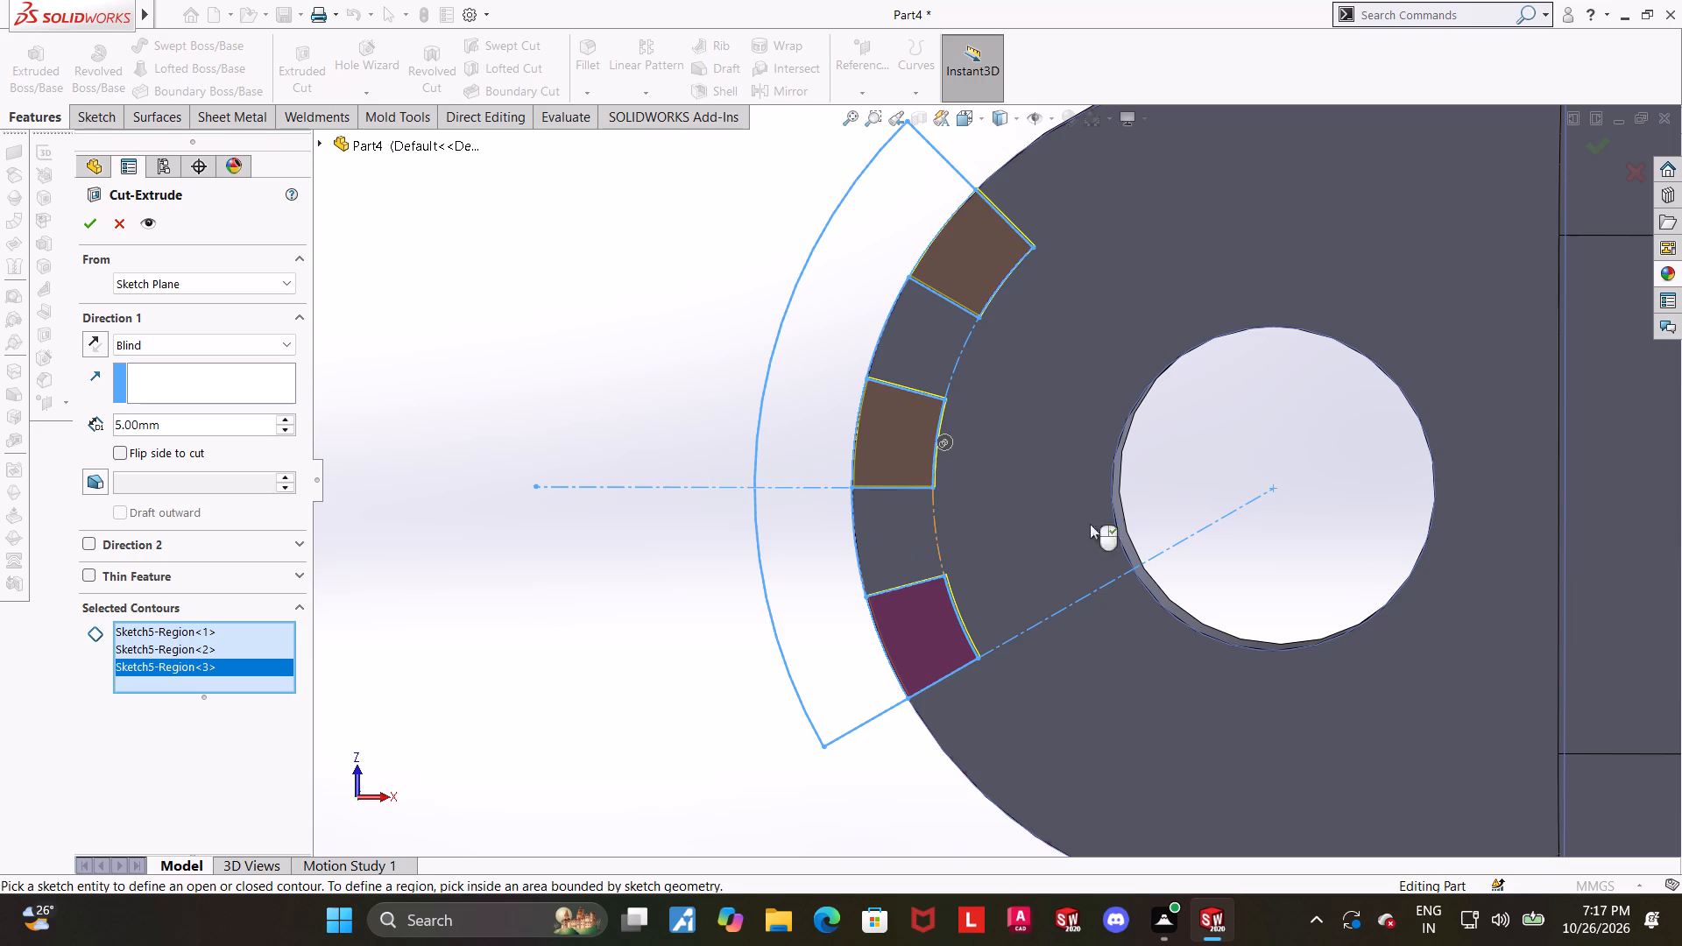
scroll(1101, 503, up, 2)
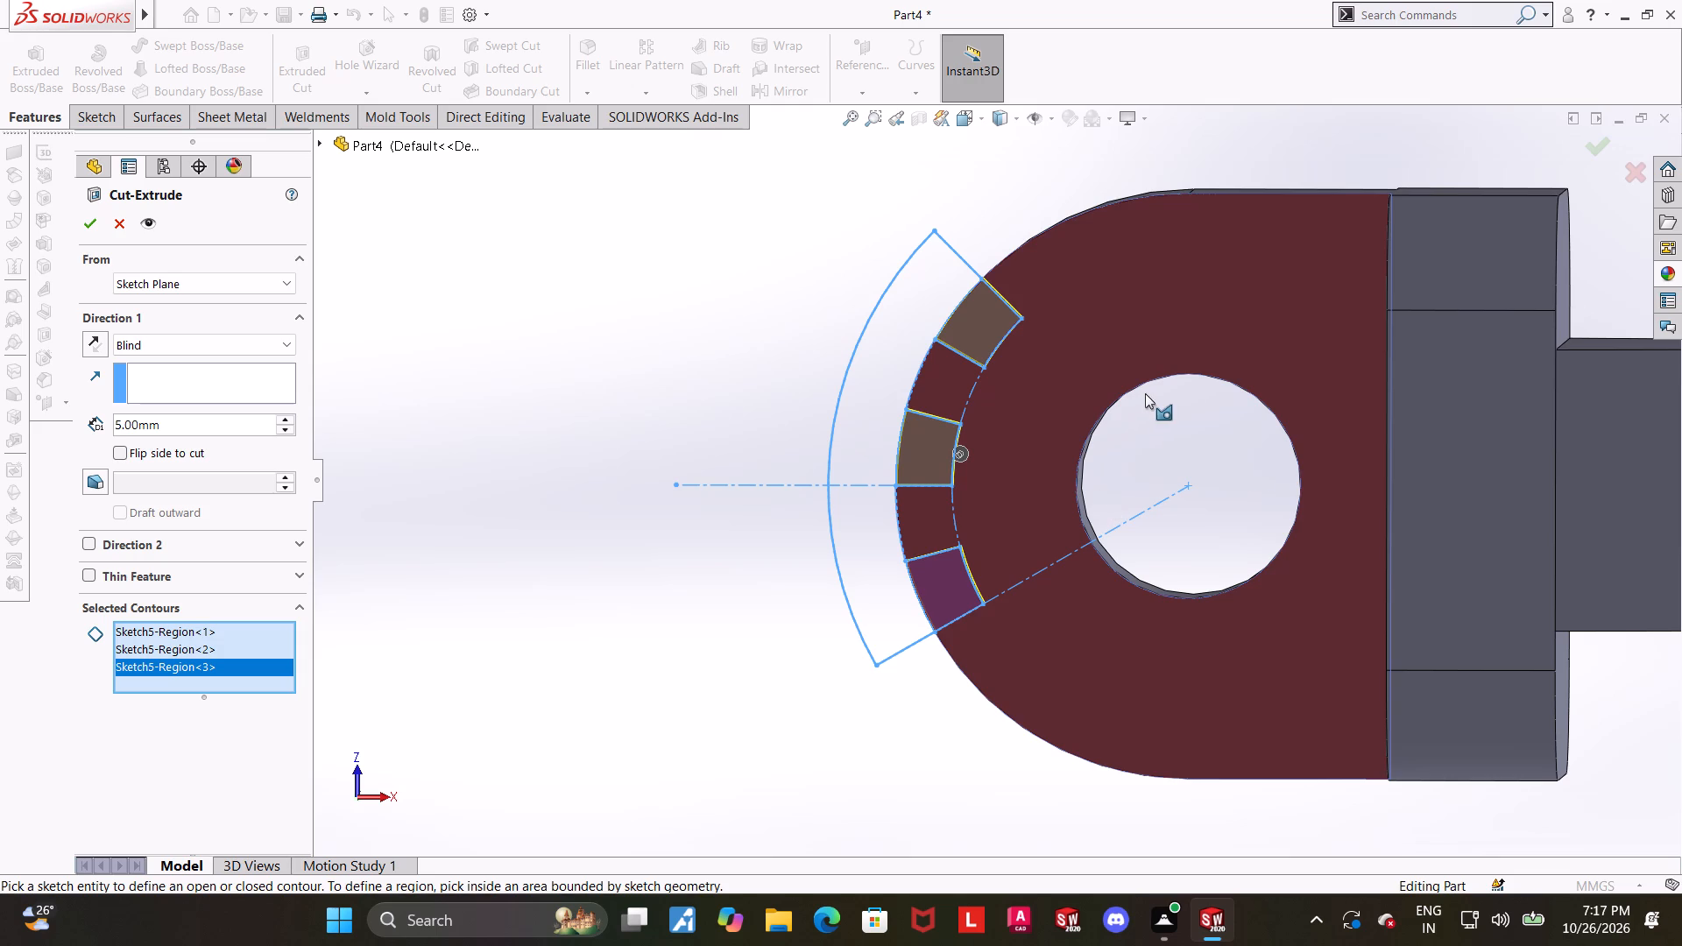
click(992, 791)
scroll(1020, 742, up, 1)
scroll(1283, 453, down, 1)
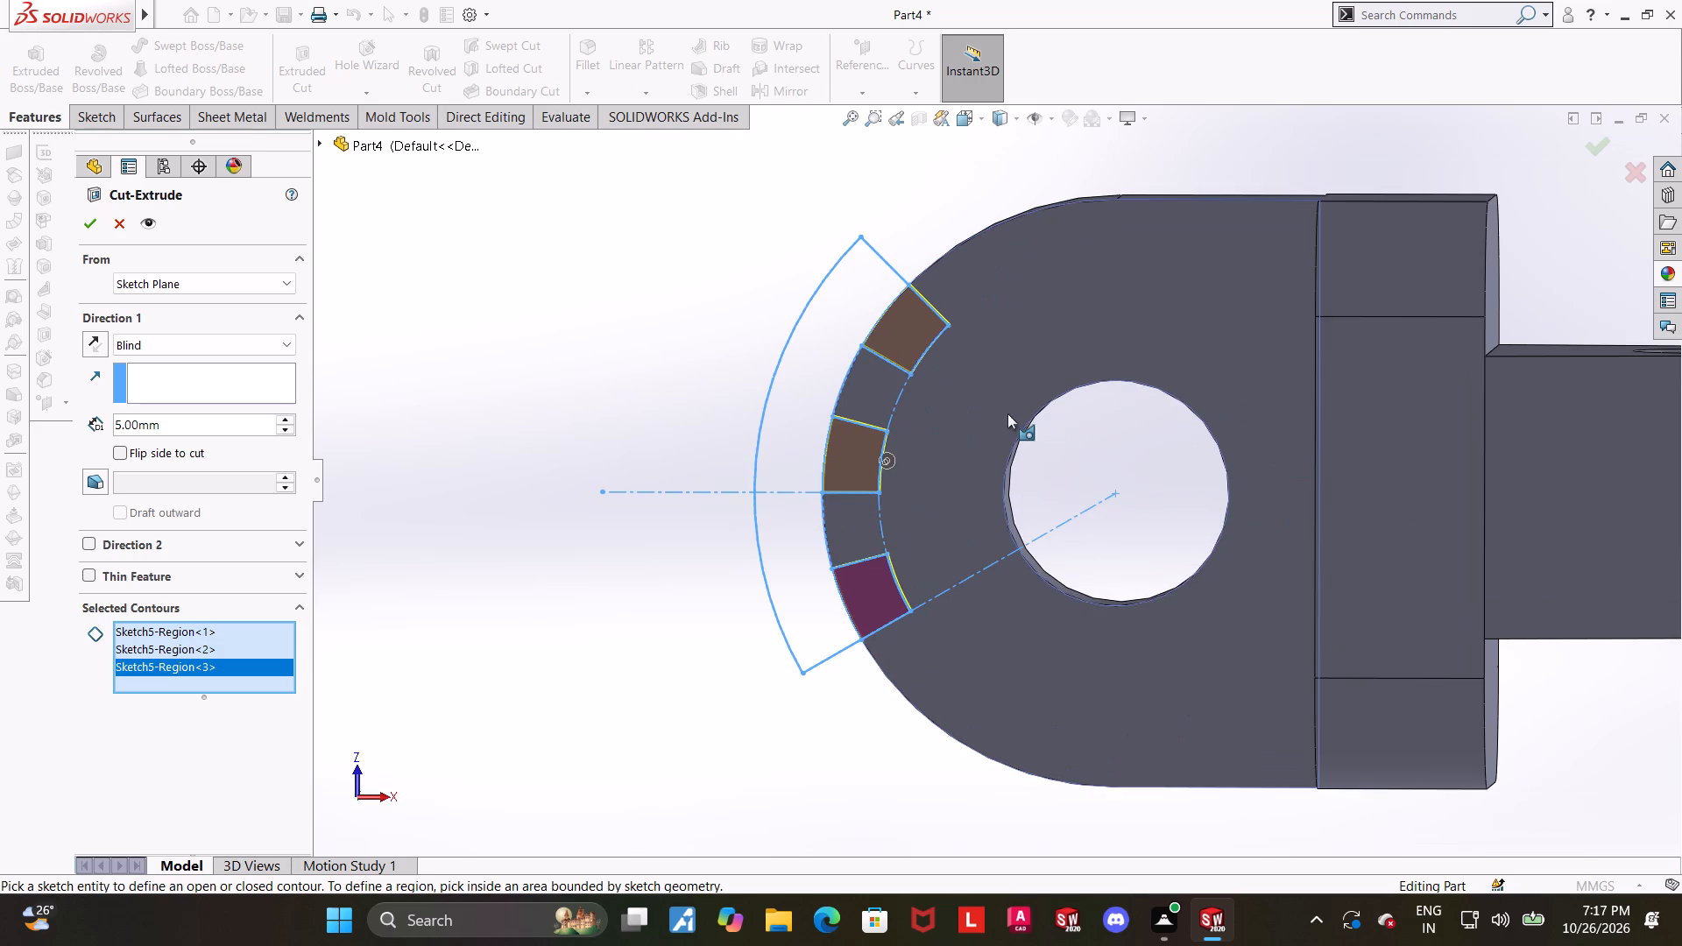
click(81, 223)
click(649, 350)
Examine the three cut notches and the teeth between them on the lug's rounded end from several angles.
middle_drag(688, 413, 653, 382)
drag(733, 459, 735, 457)
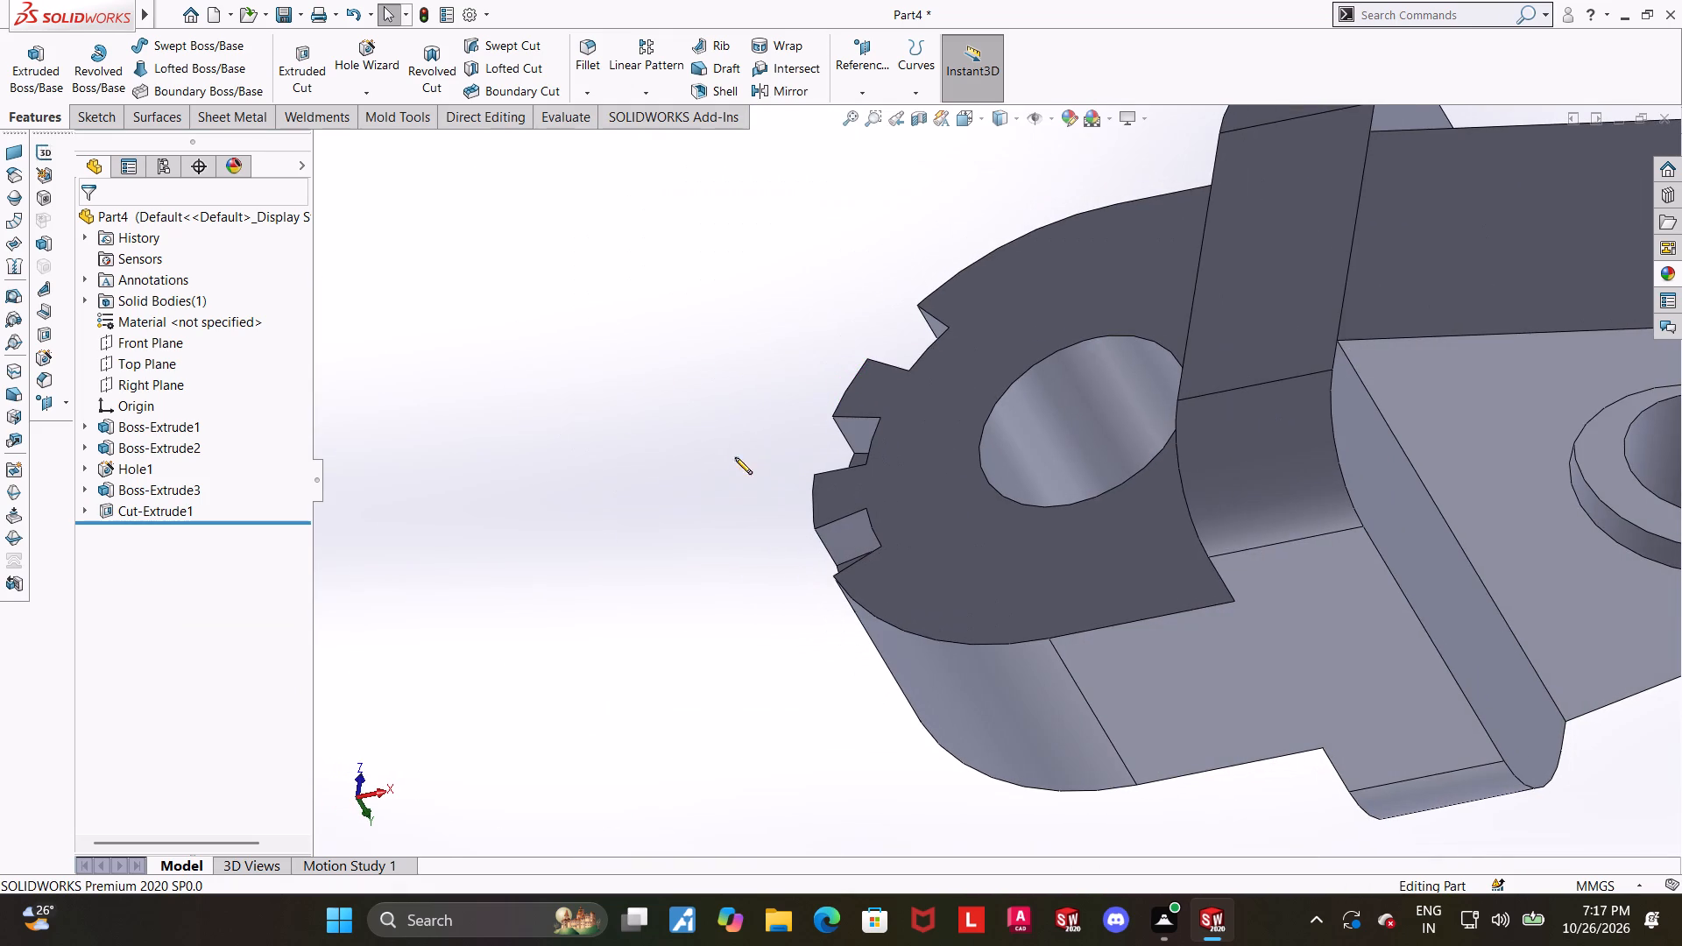
drag(735, 457, 739, 448)
middle_drag(749, 396, 748, 438)
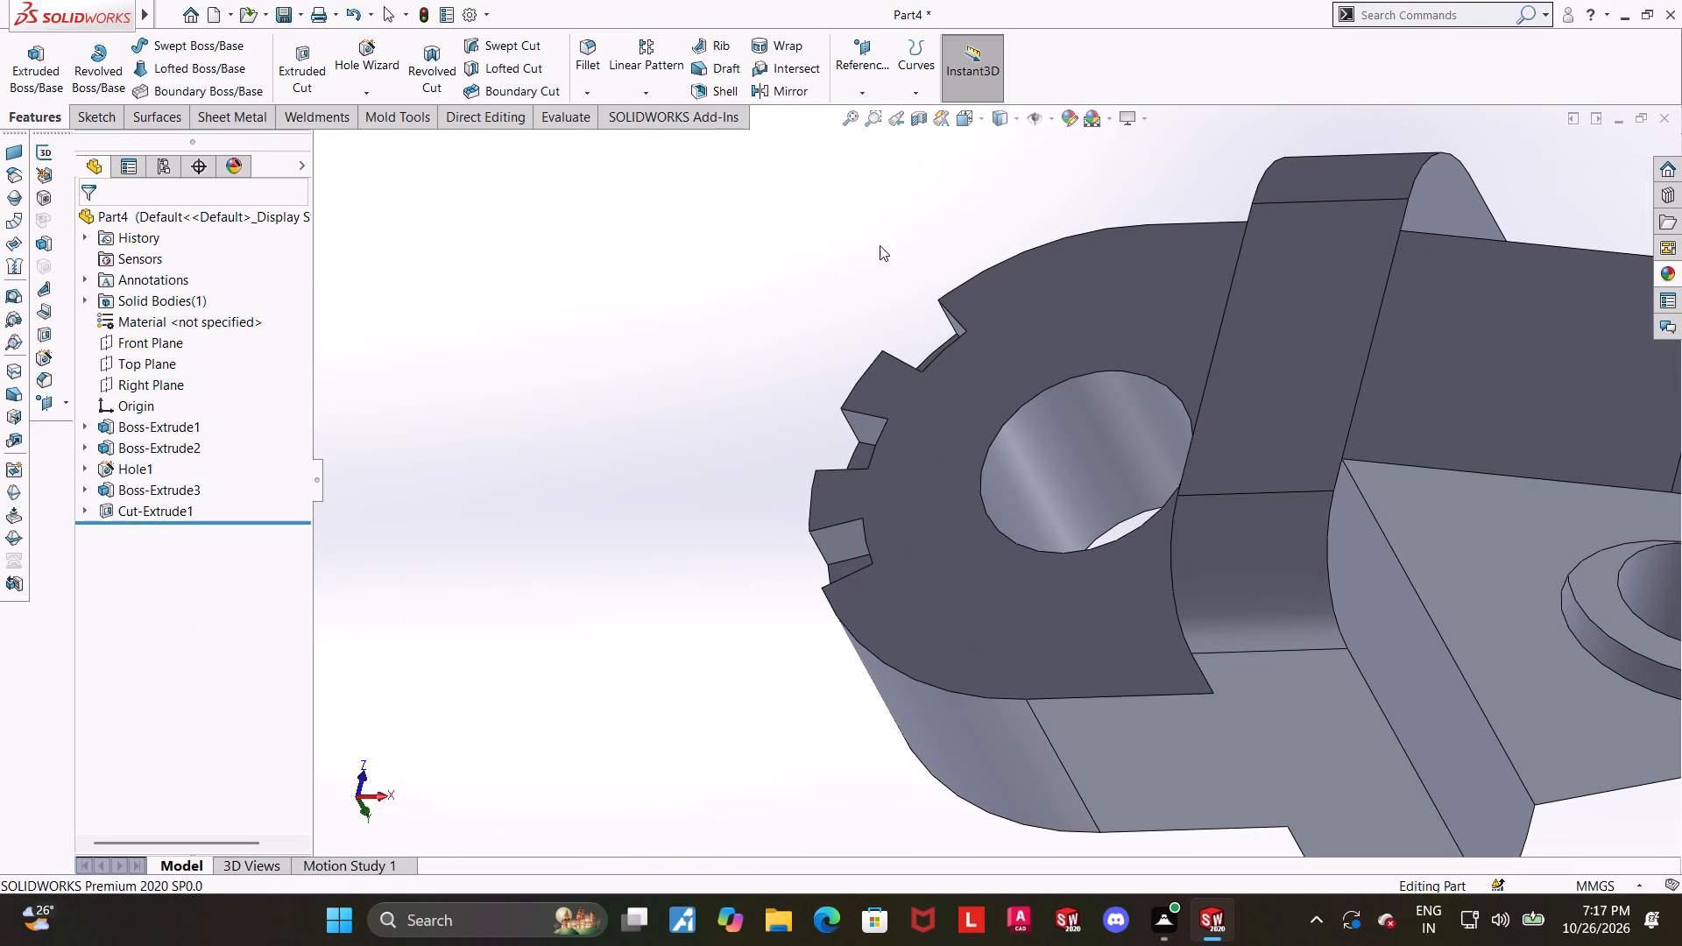
click(962, 119)
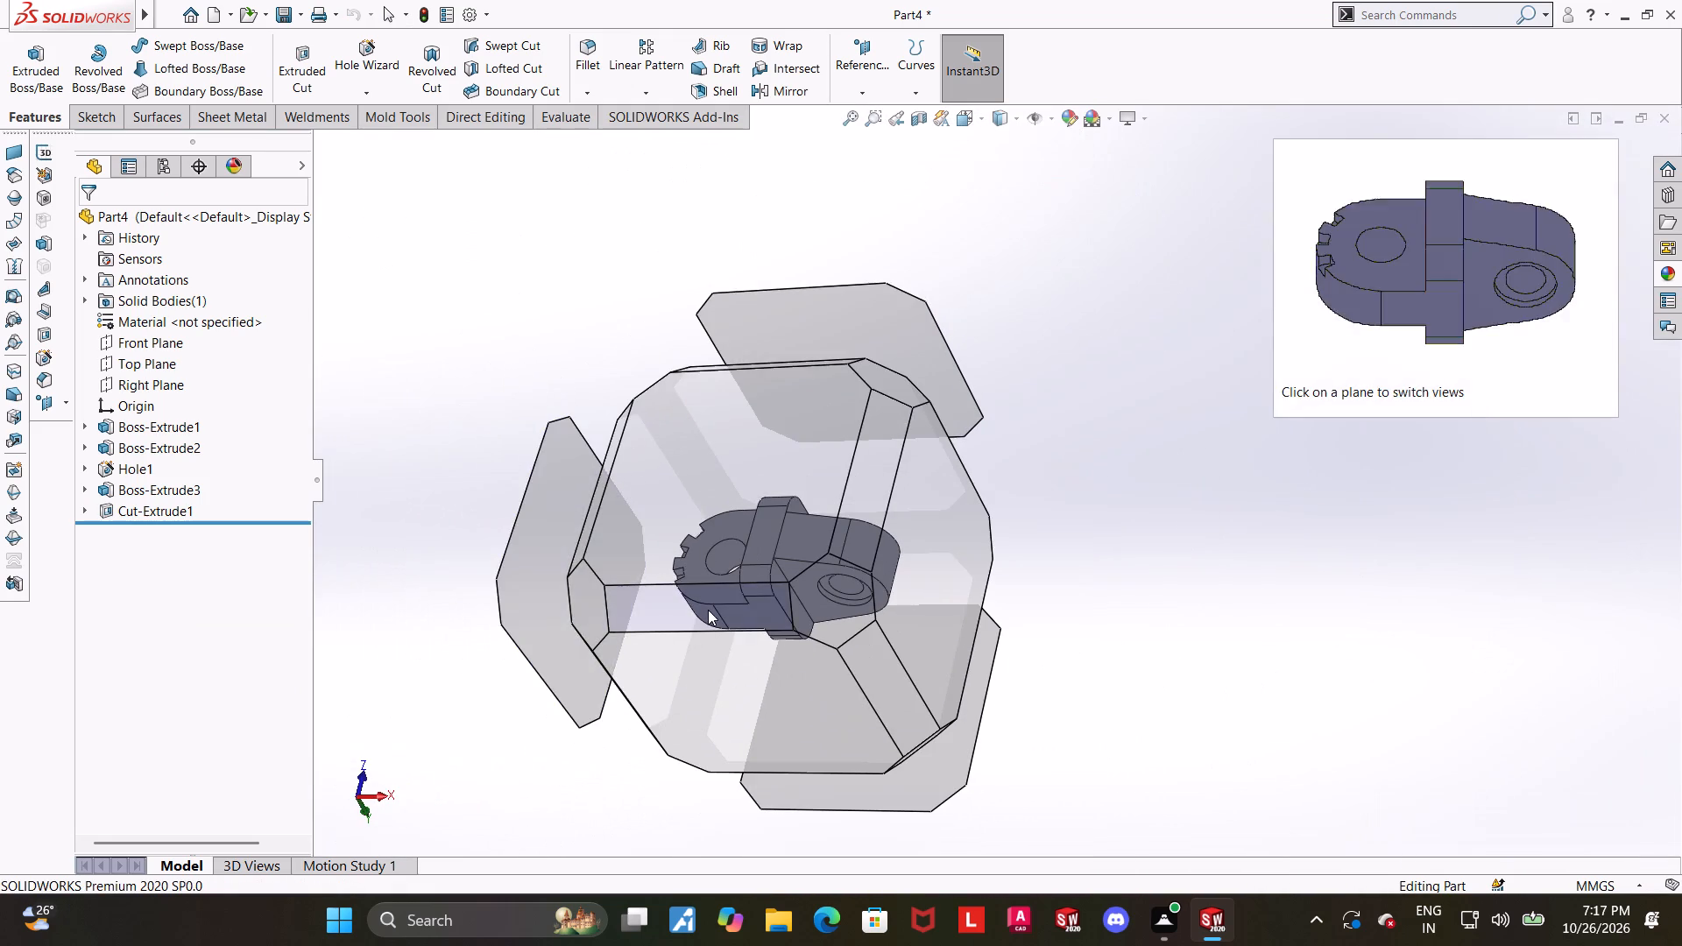
click(708, 610)
scroll(735, 303, down, 1)
scroll(614, 350, down, 1)
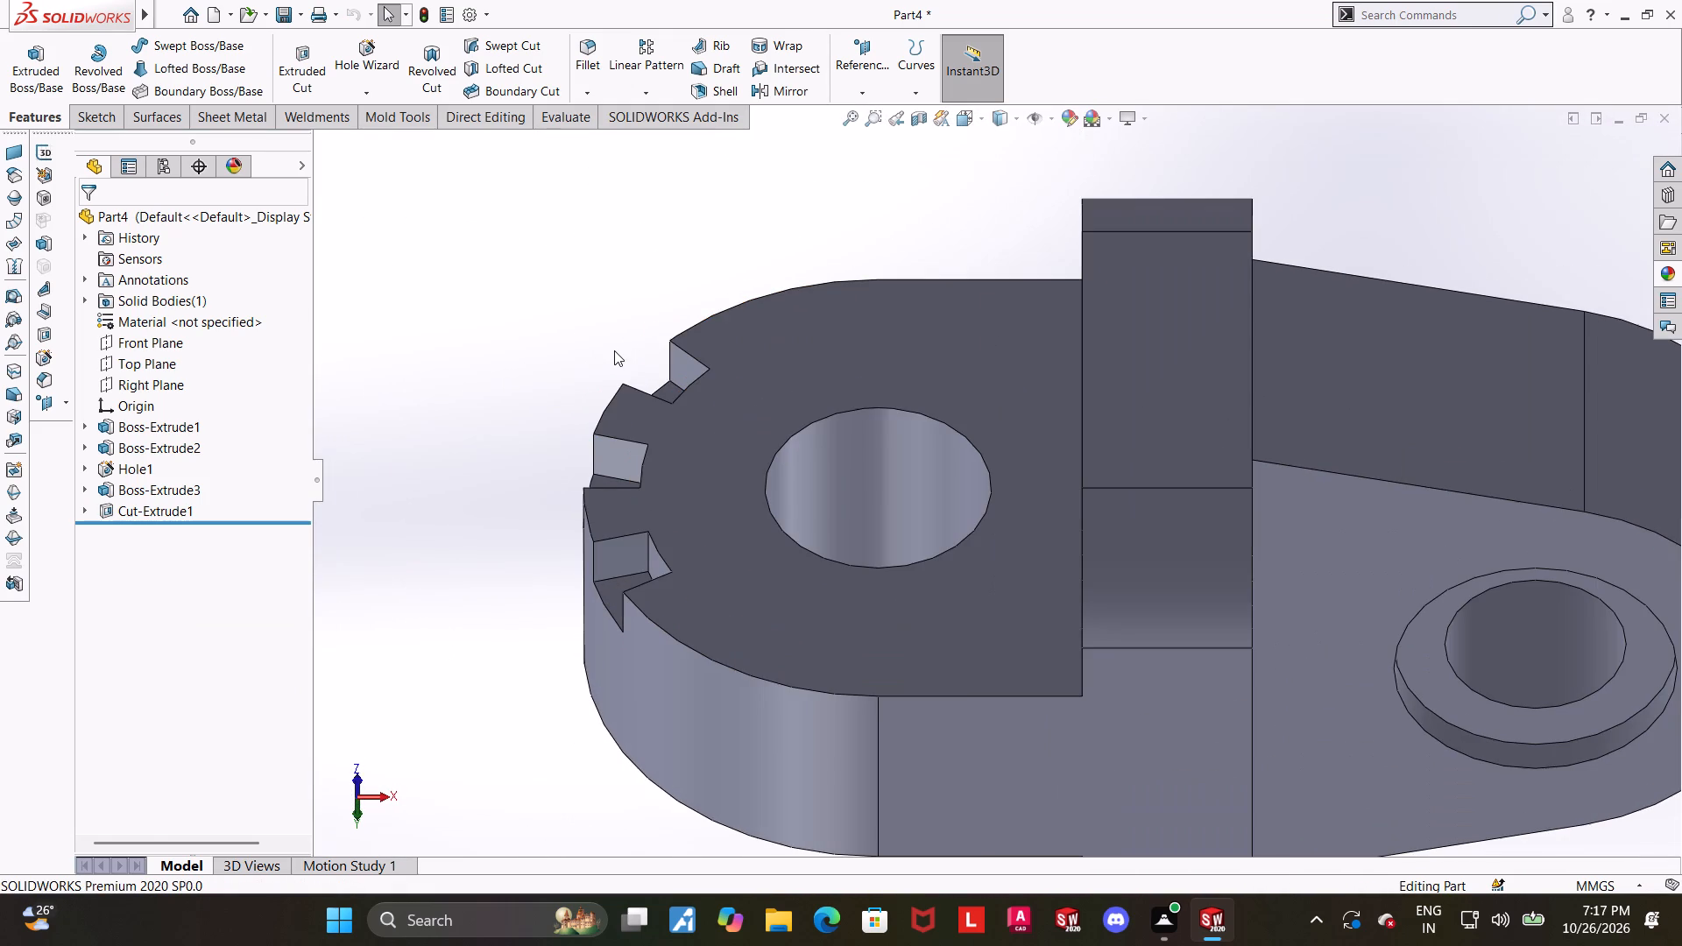
middle_drag(783, 442, 658, 481)
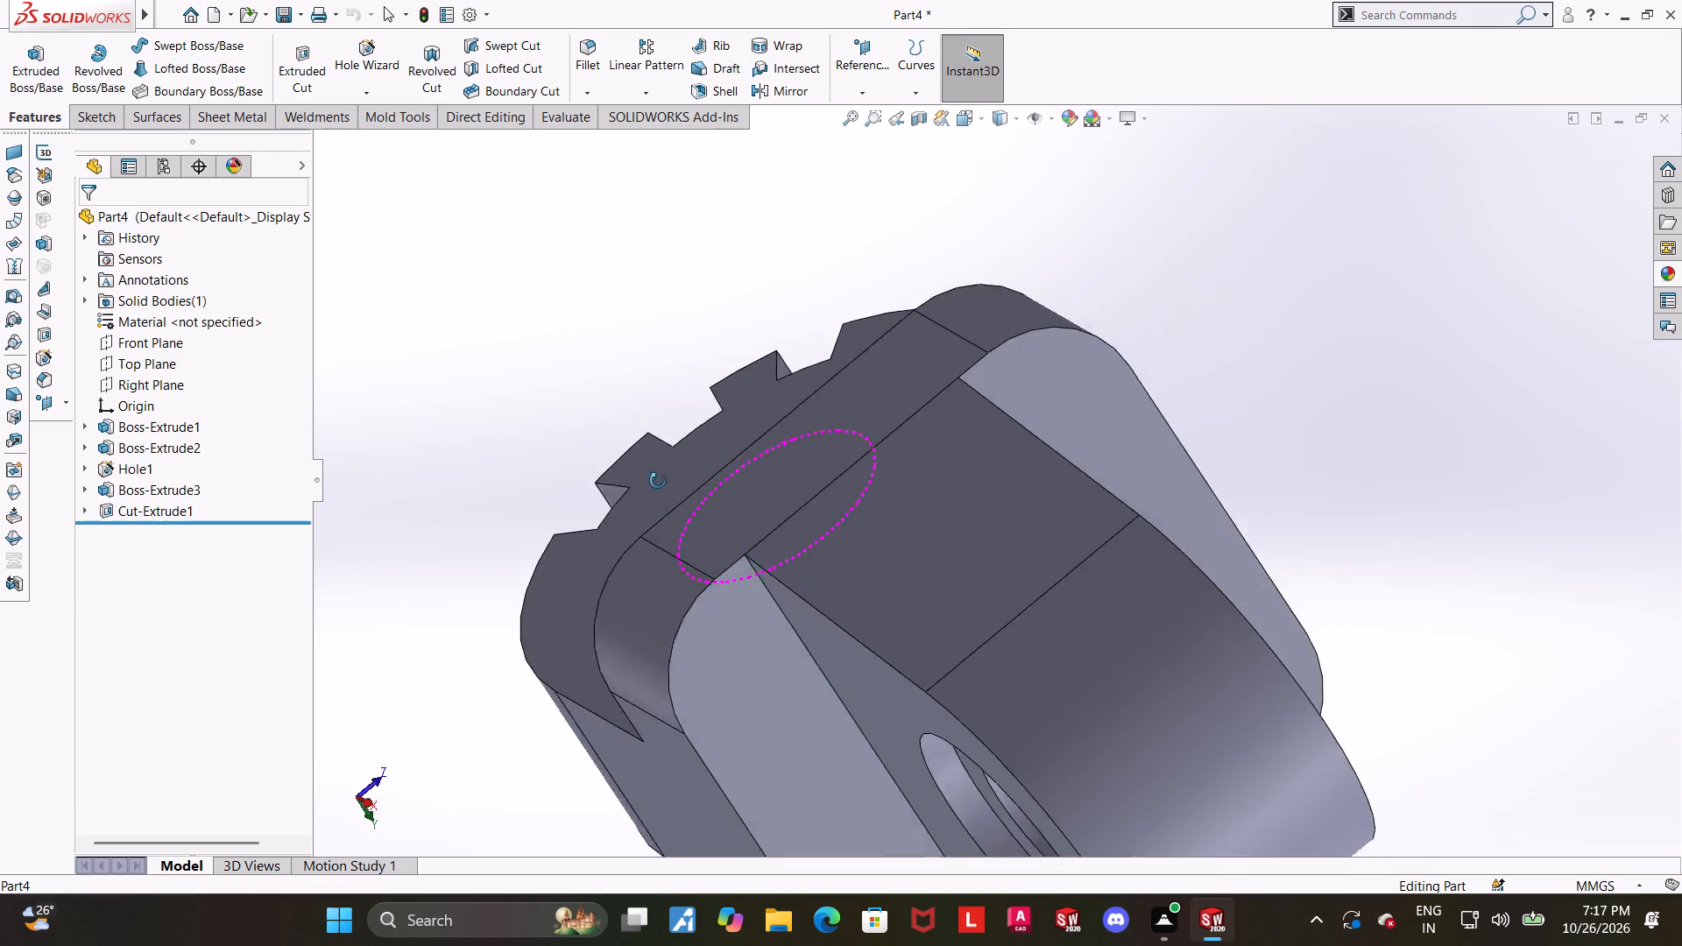
middle_drag(658, 481, 768, 589)
Examine the notch outlines and spacing around the lug's rounded edge in the Bottom view.
click(955, 126)
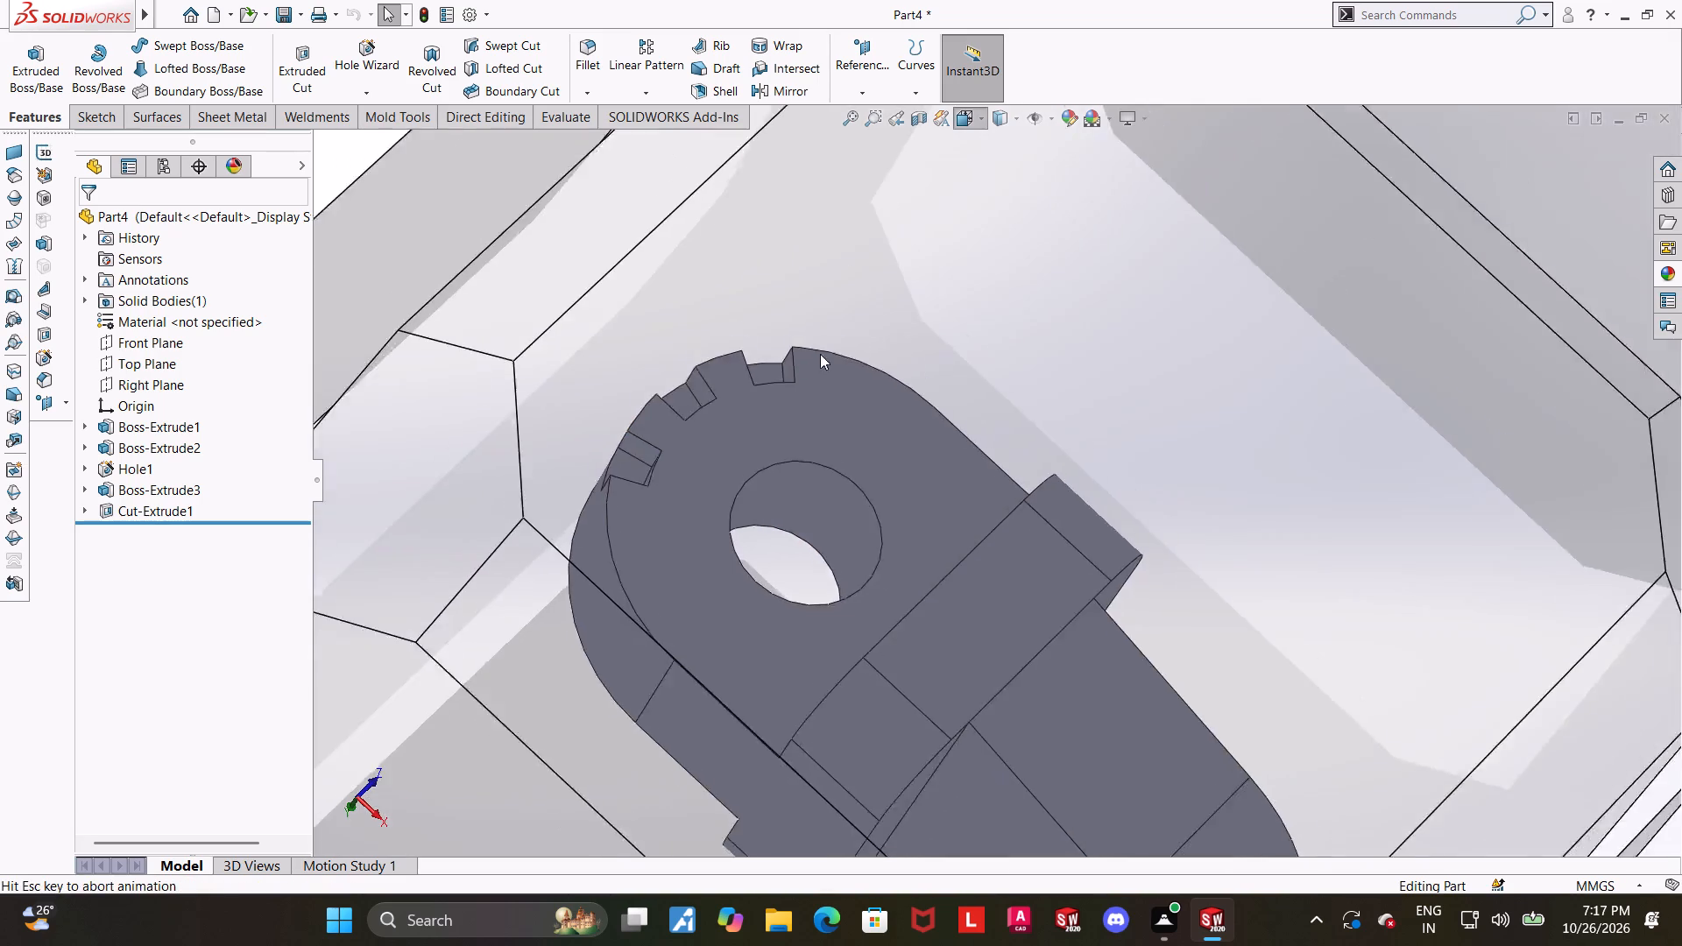
click(801, 506)
scroll(889, 501, up, 1)
scroll(760, 490, down, 3)
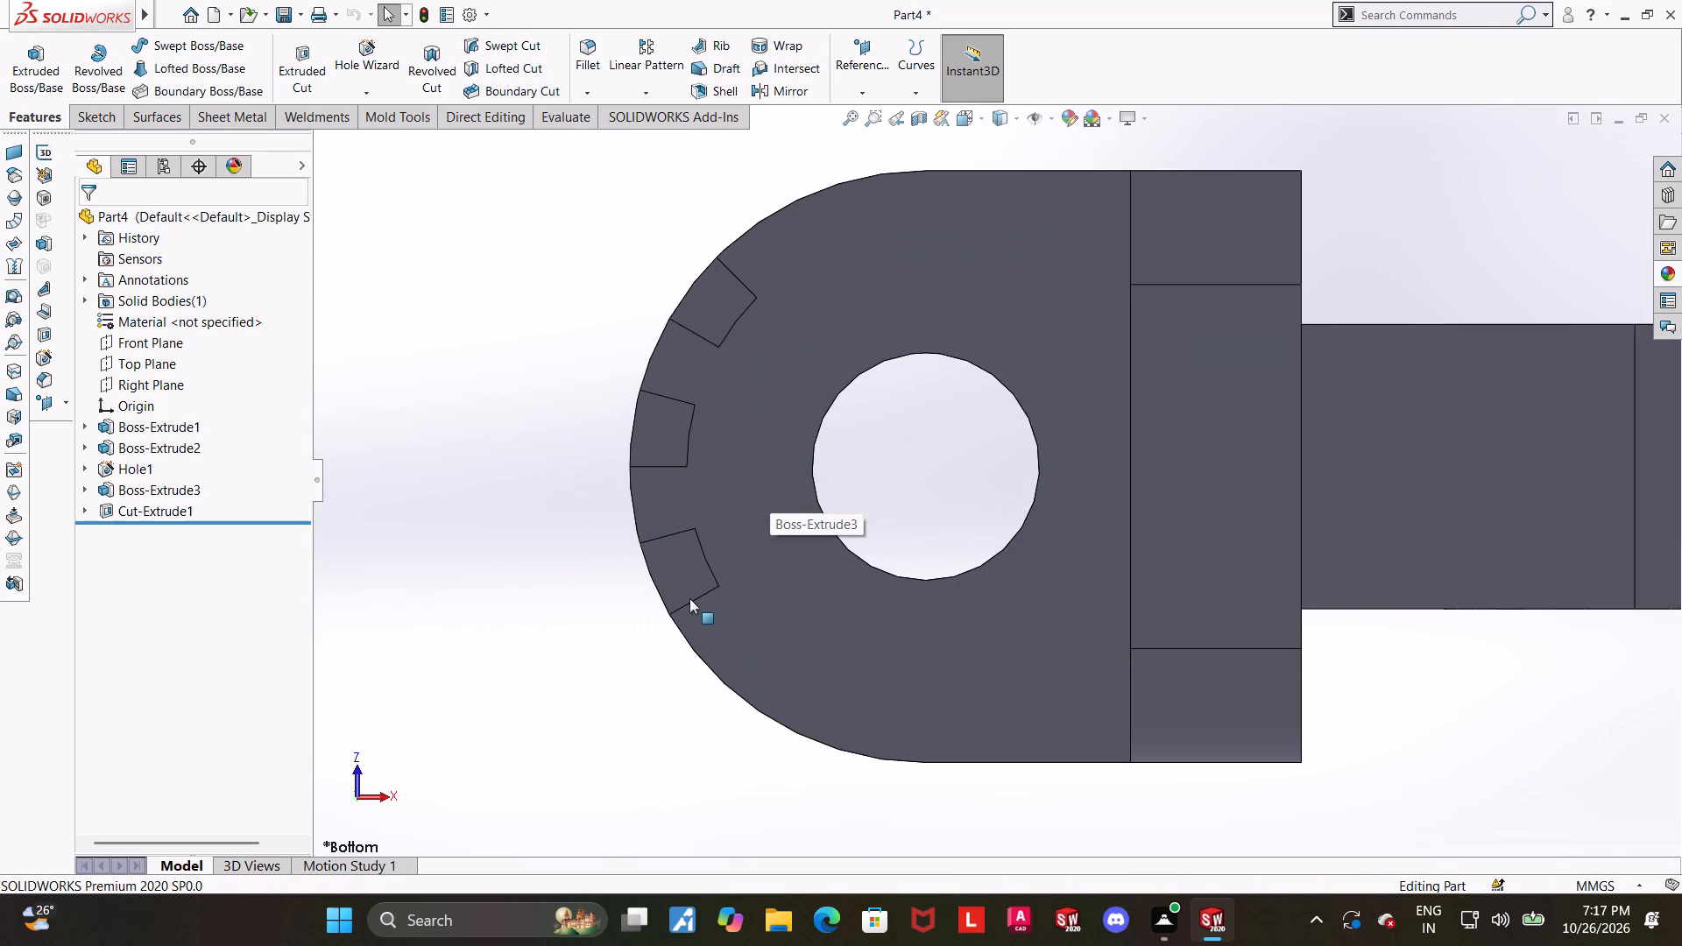
scroll(769, 574, down, 2)
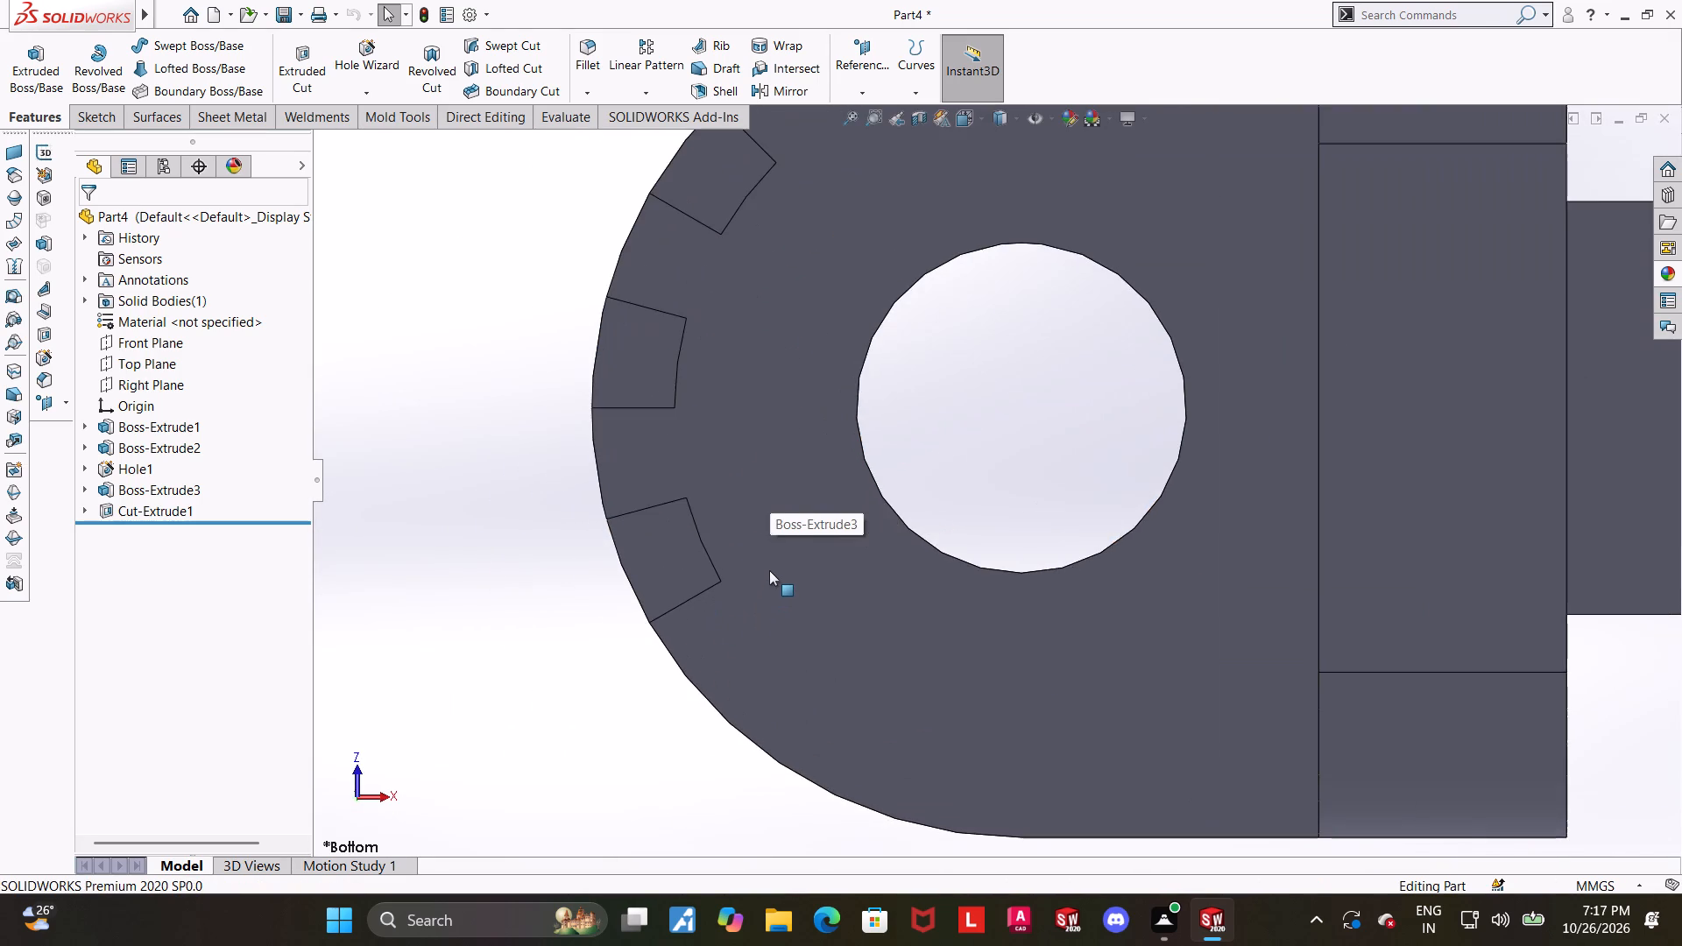
scroll(769, 570, up, 2)
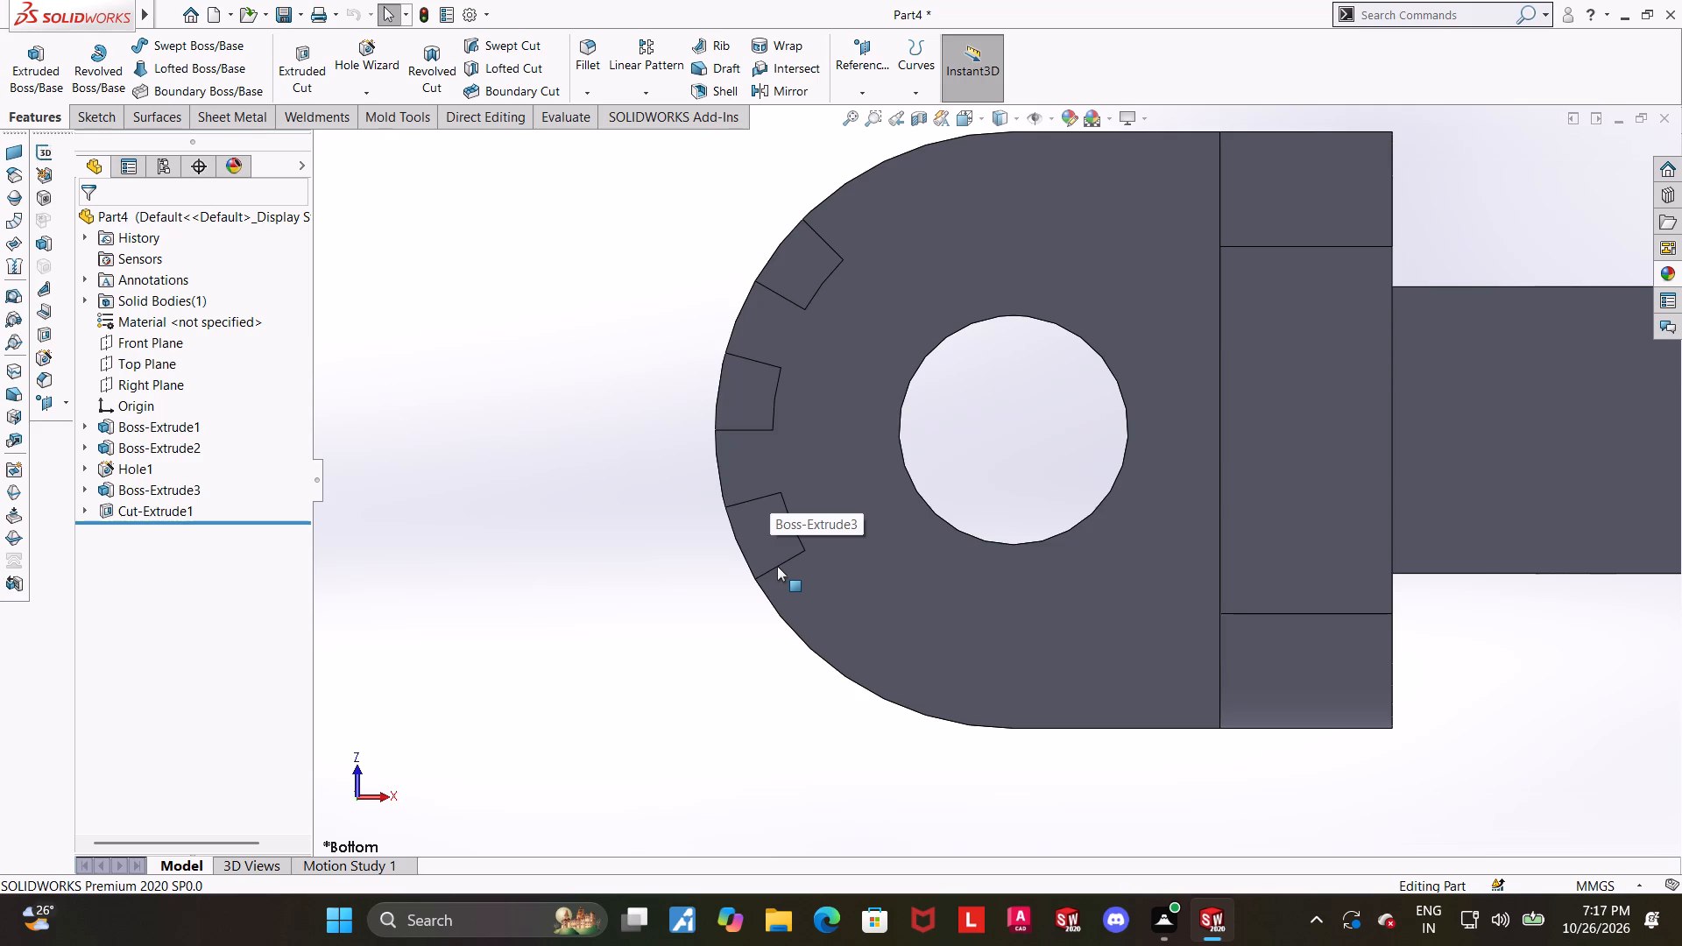
scroll(777, 566, down, 1)
scroll(756, 566, up, 2)
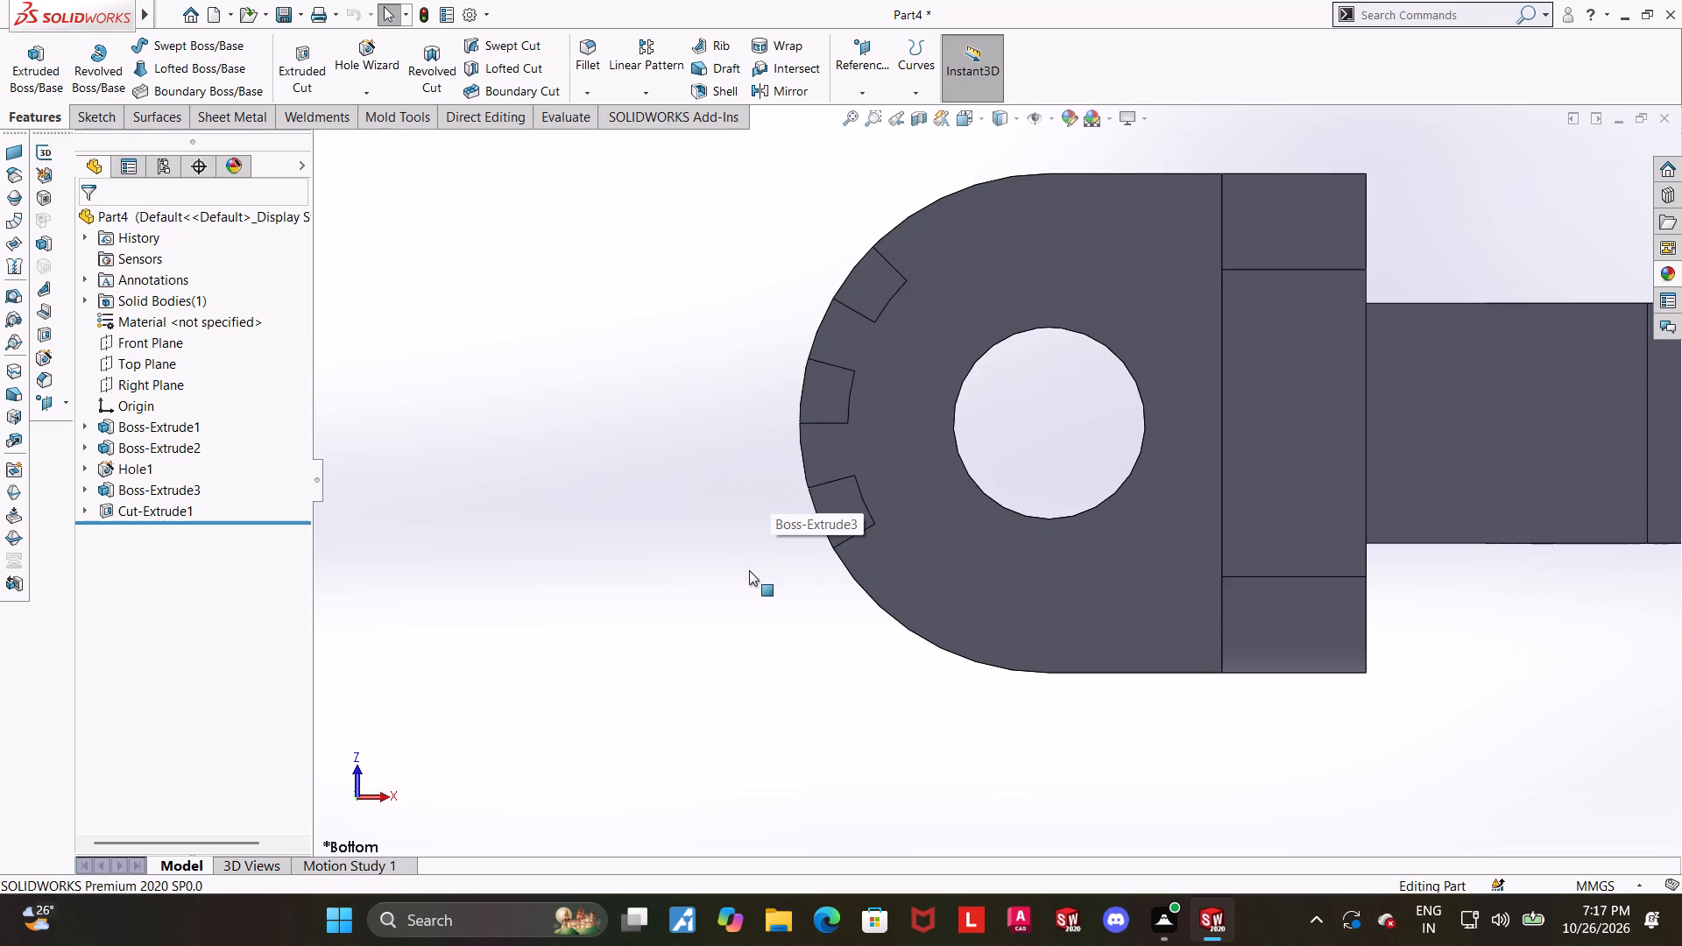
scroll(808, 554, down, 1)
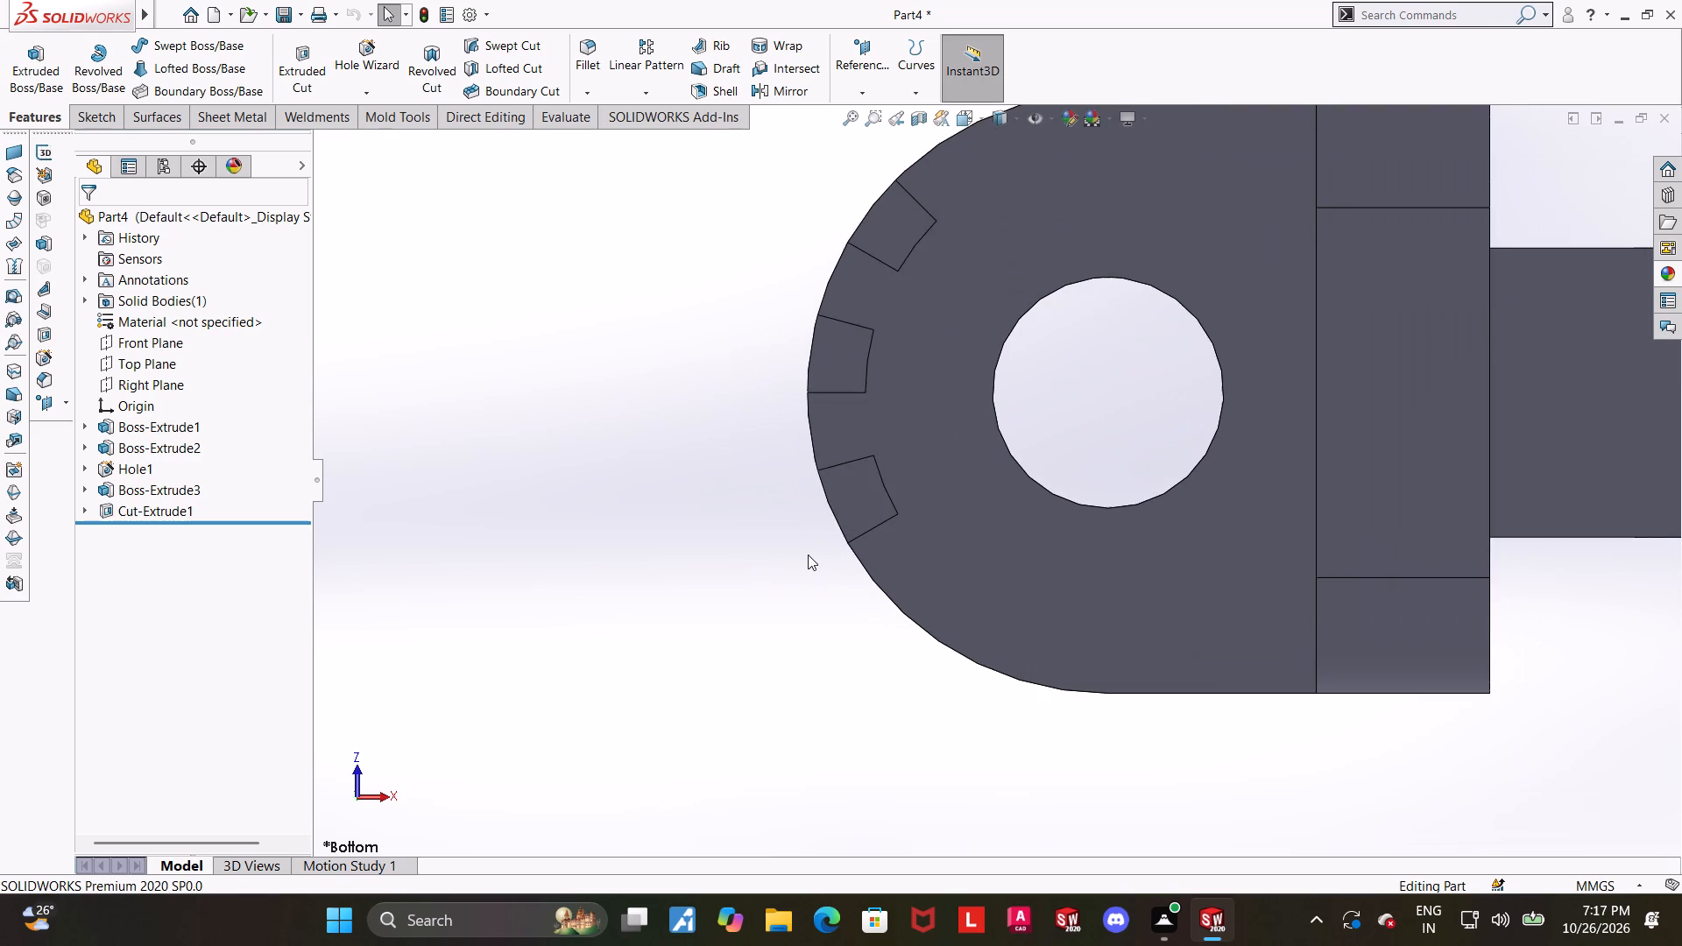
Examine the notches' floors and side walls, and the lug's junction with the block, from oblique angles.
middle_drag(807, 553, 816, 401)
click(717, 507)
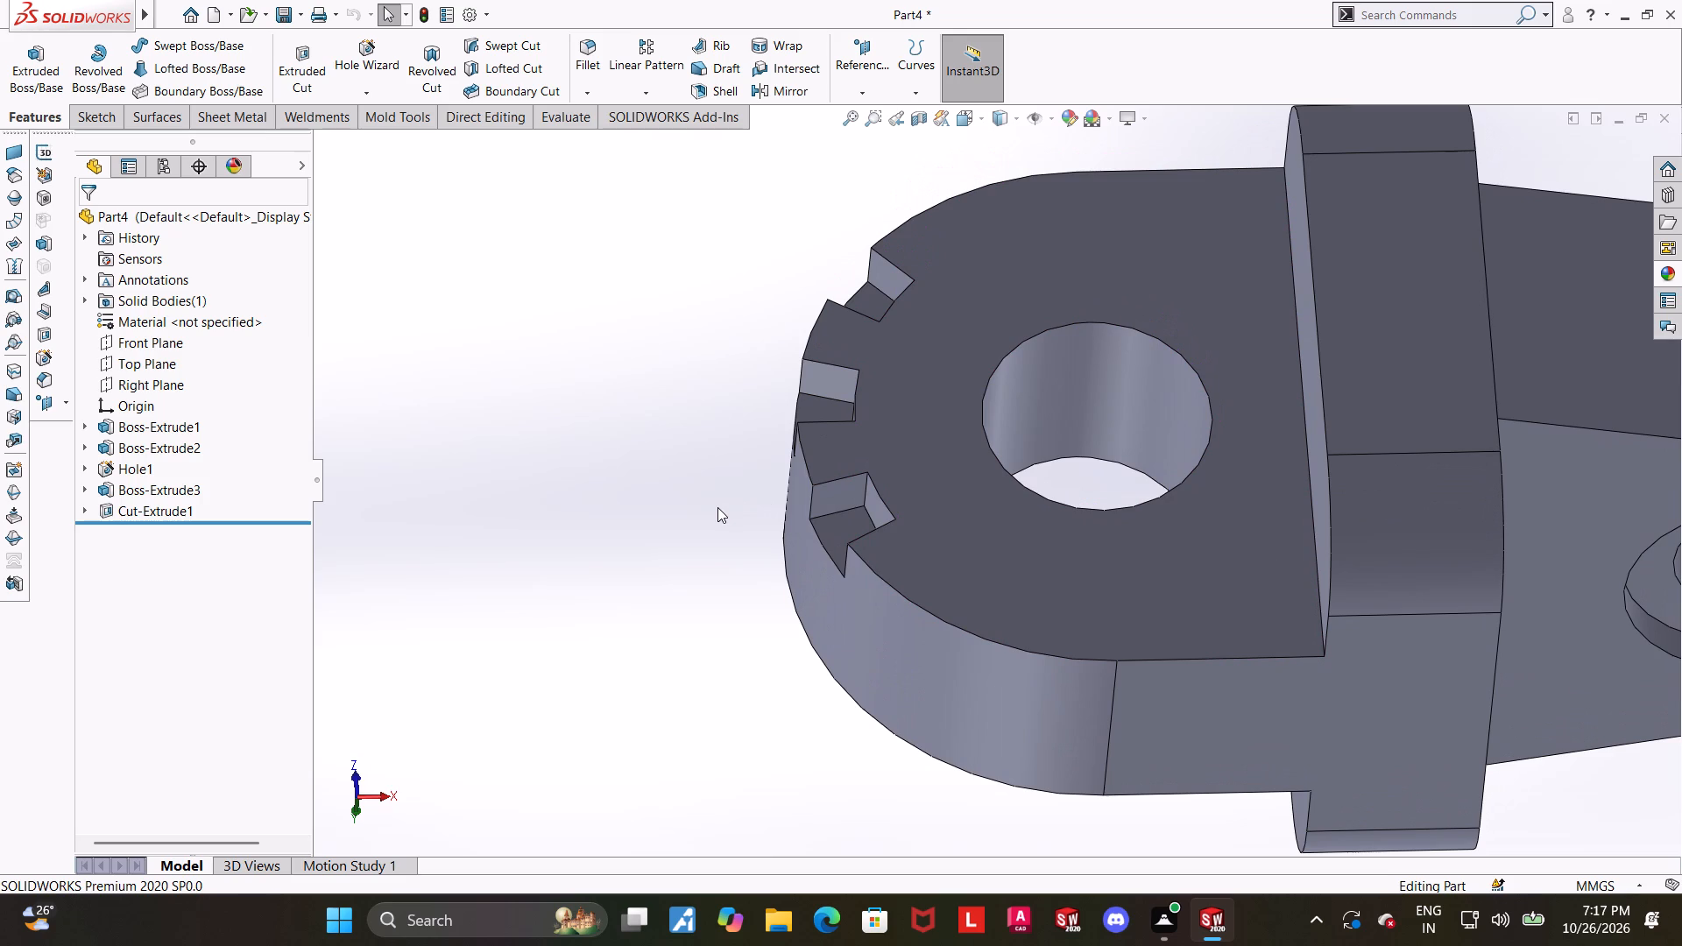
scroll(717, 507, up, 2)
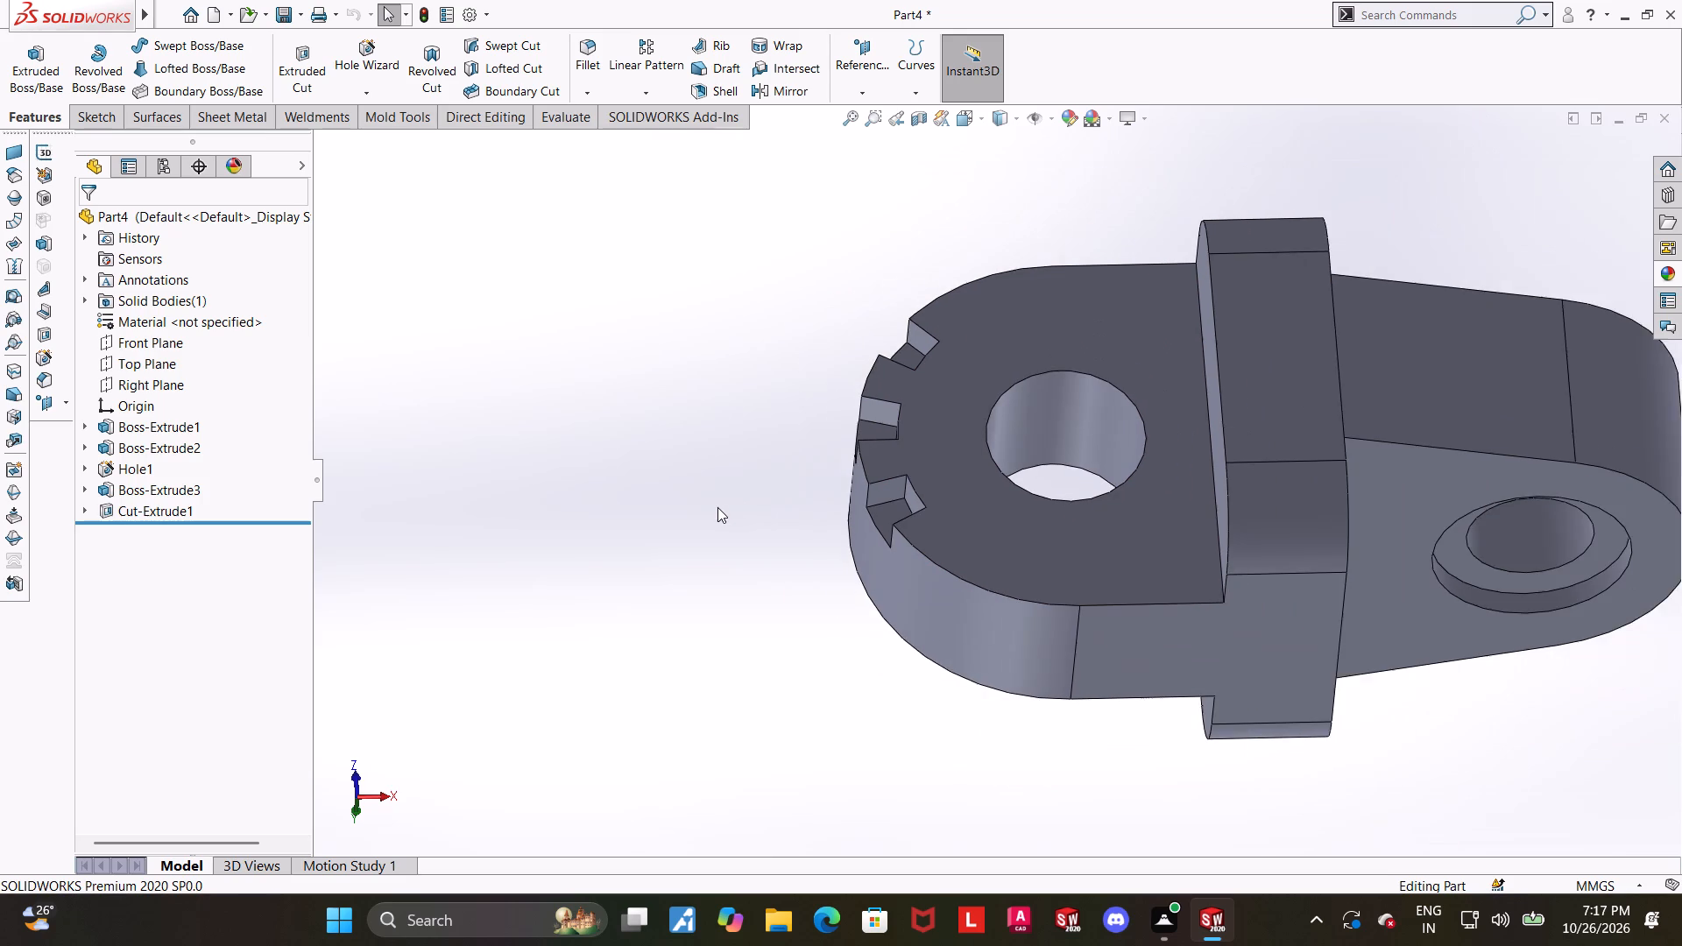
scroll(1277, 472, down, 2)
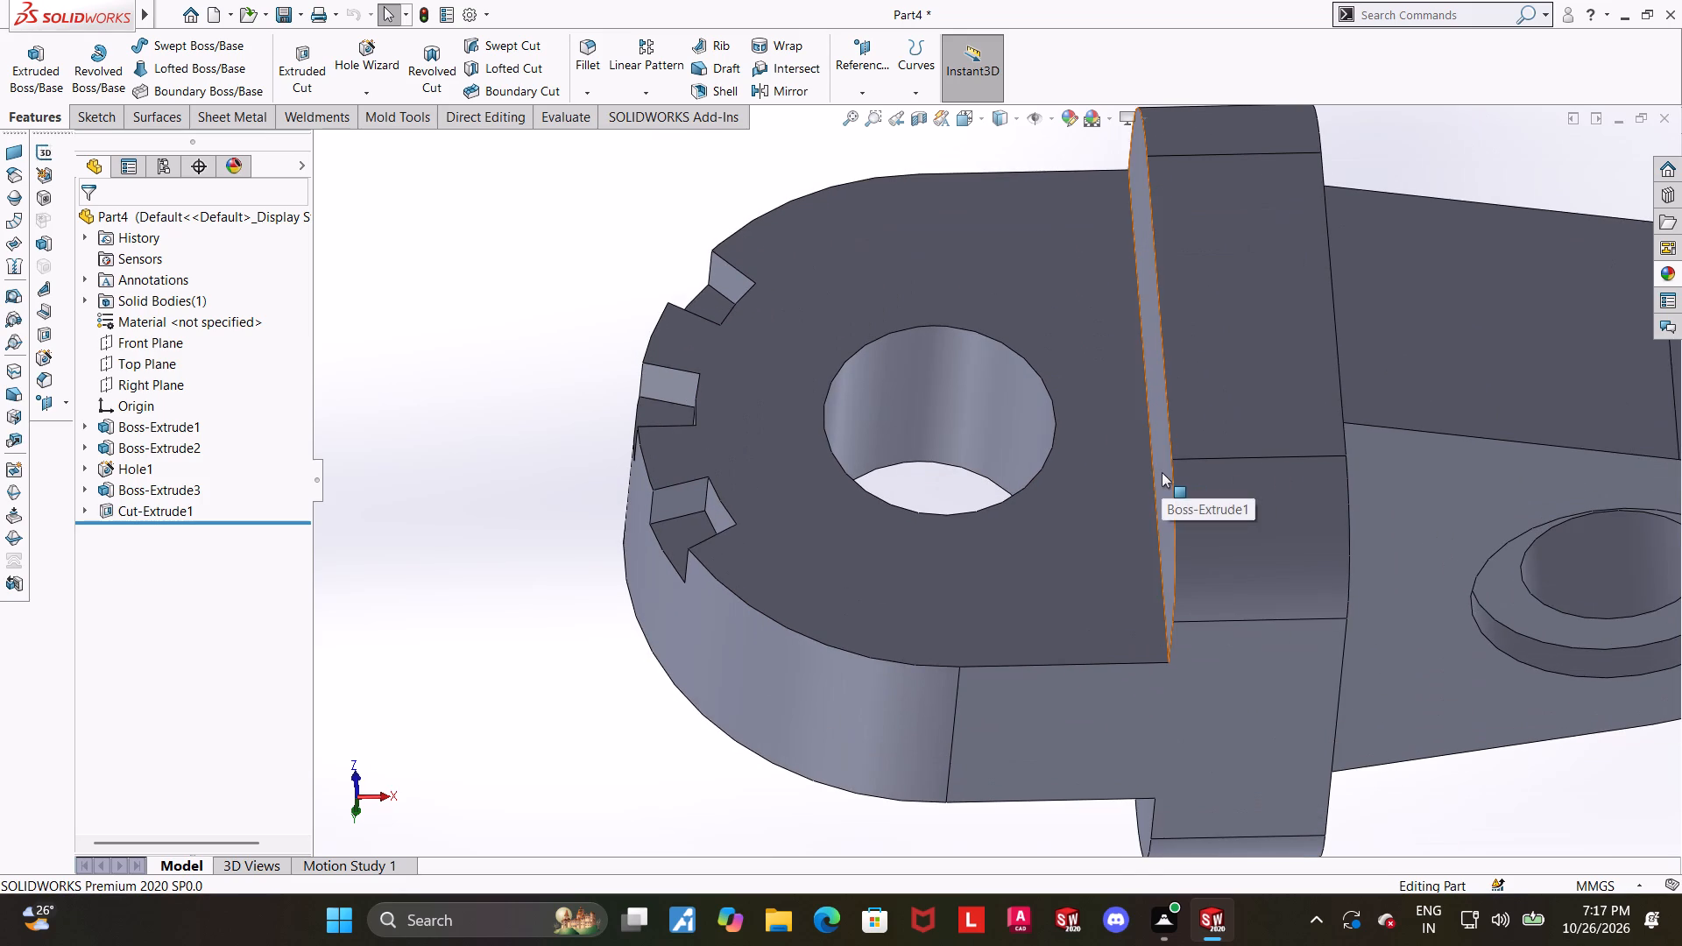
scroll(1162, 472, up, 1)
scroll(804, 392, down, 1)
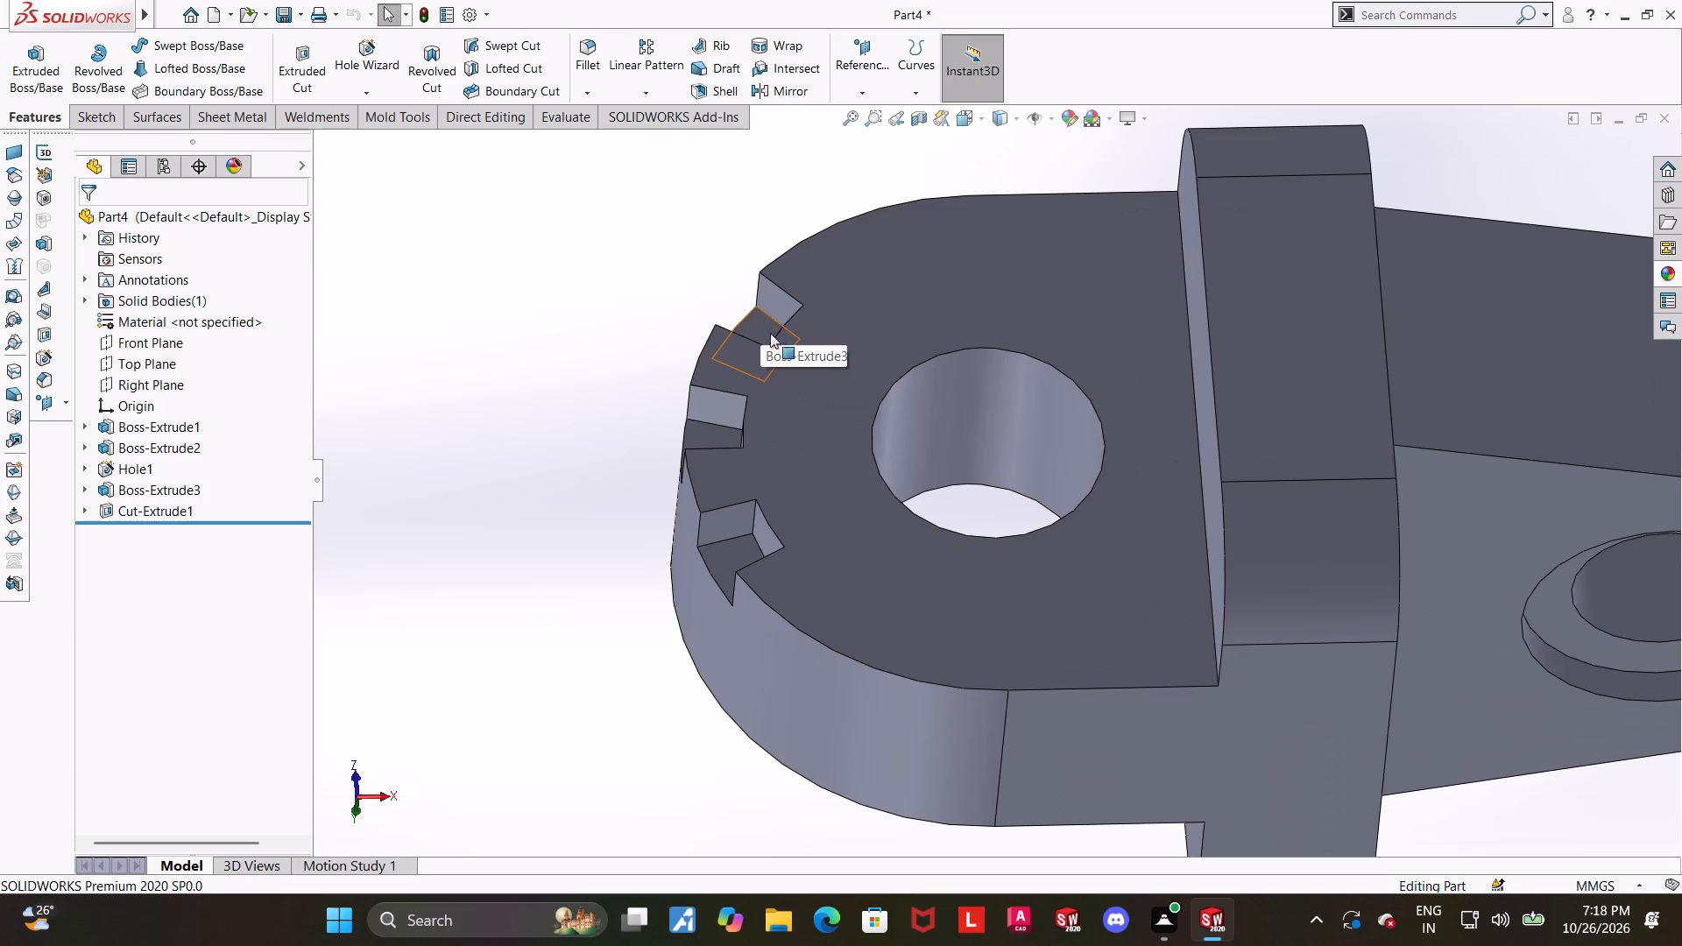
middle_drag(770, 360, 755, 566)
scroll(770, 360, up, 1)
scroll(755, 566, down, 1)
middle_drag(791, 493, 785, 561)
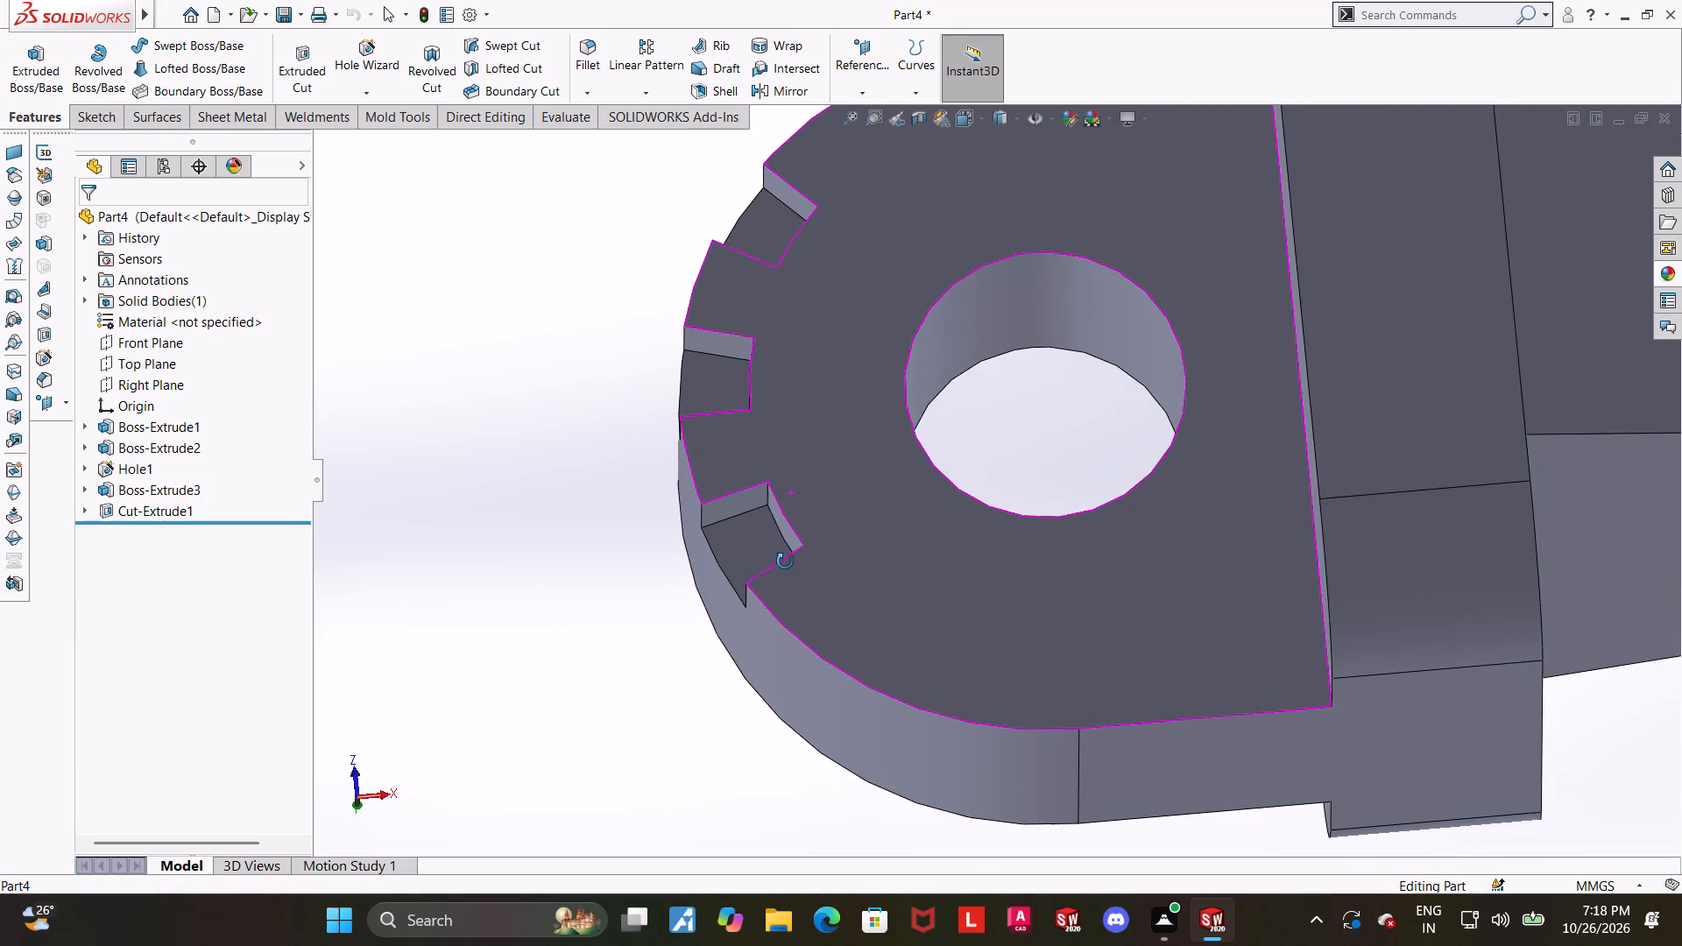
middle_drag(785, 561, 789, 584)
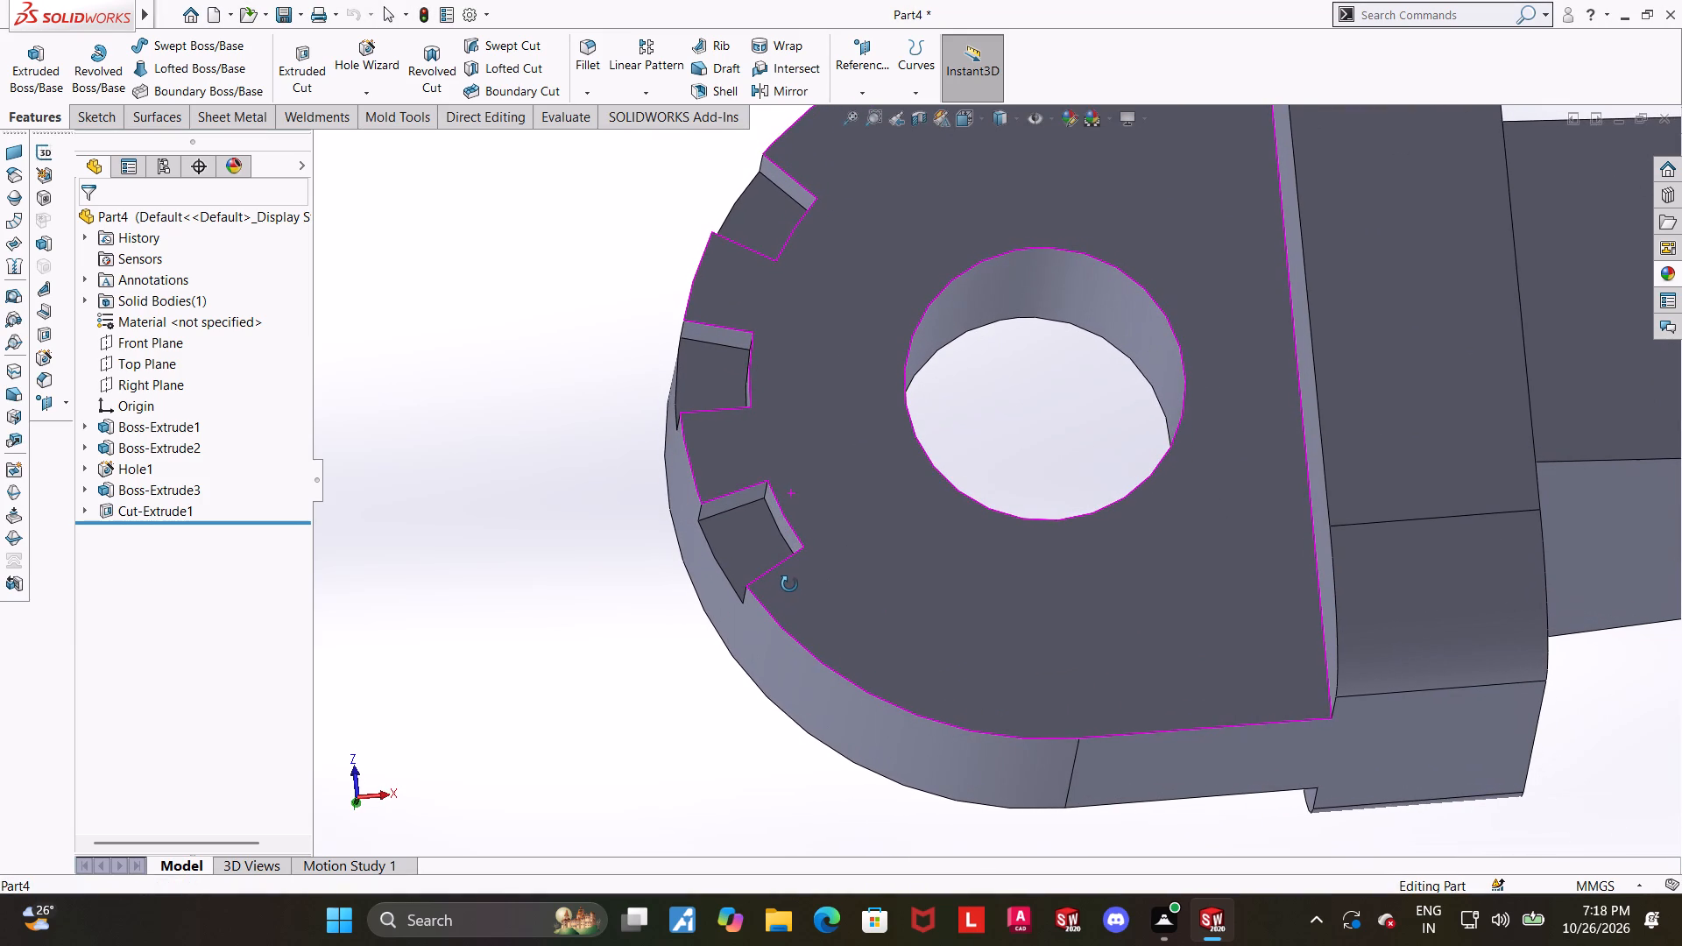
middle_drag(789, 584, 787, 573)
scroll(846, 536, up, 3)
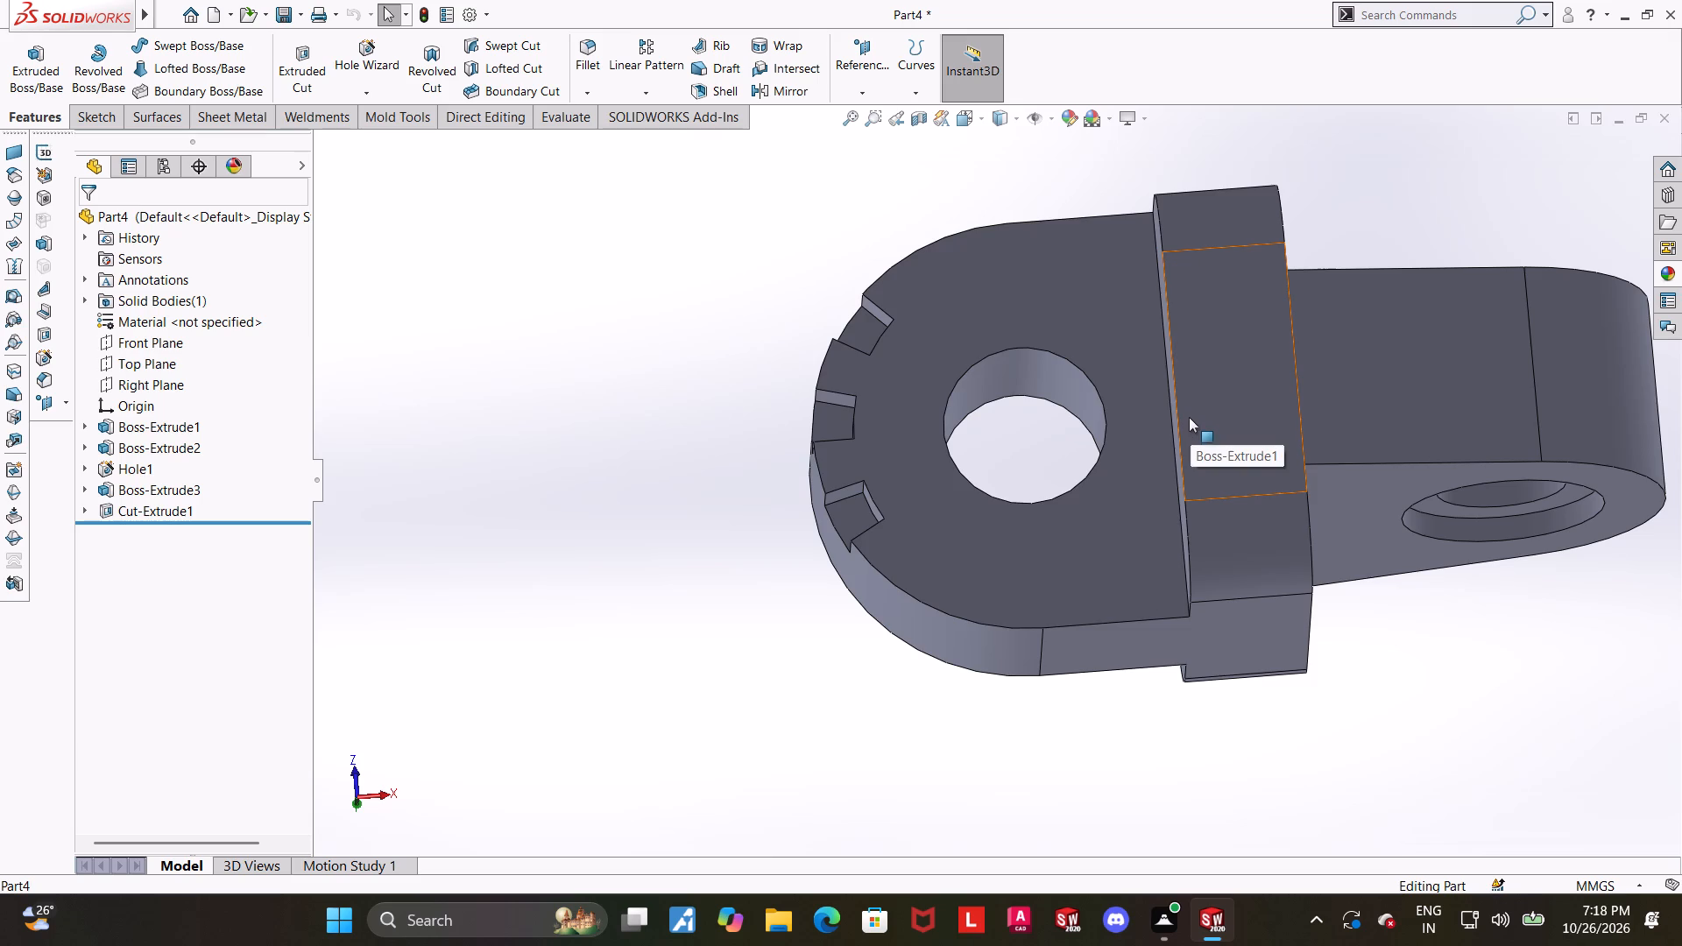
middle_drag(985, 466, 980, 491)
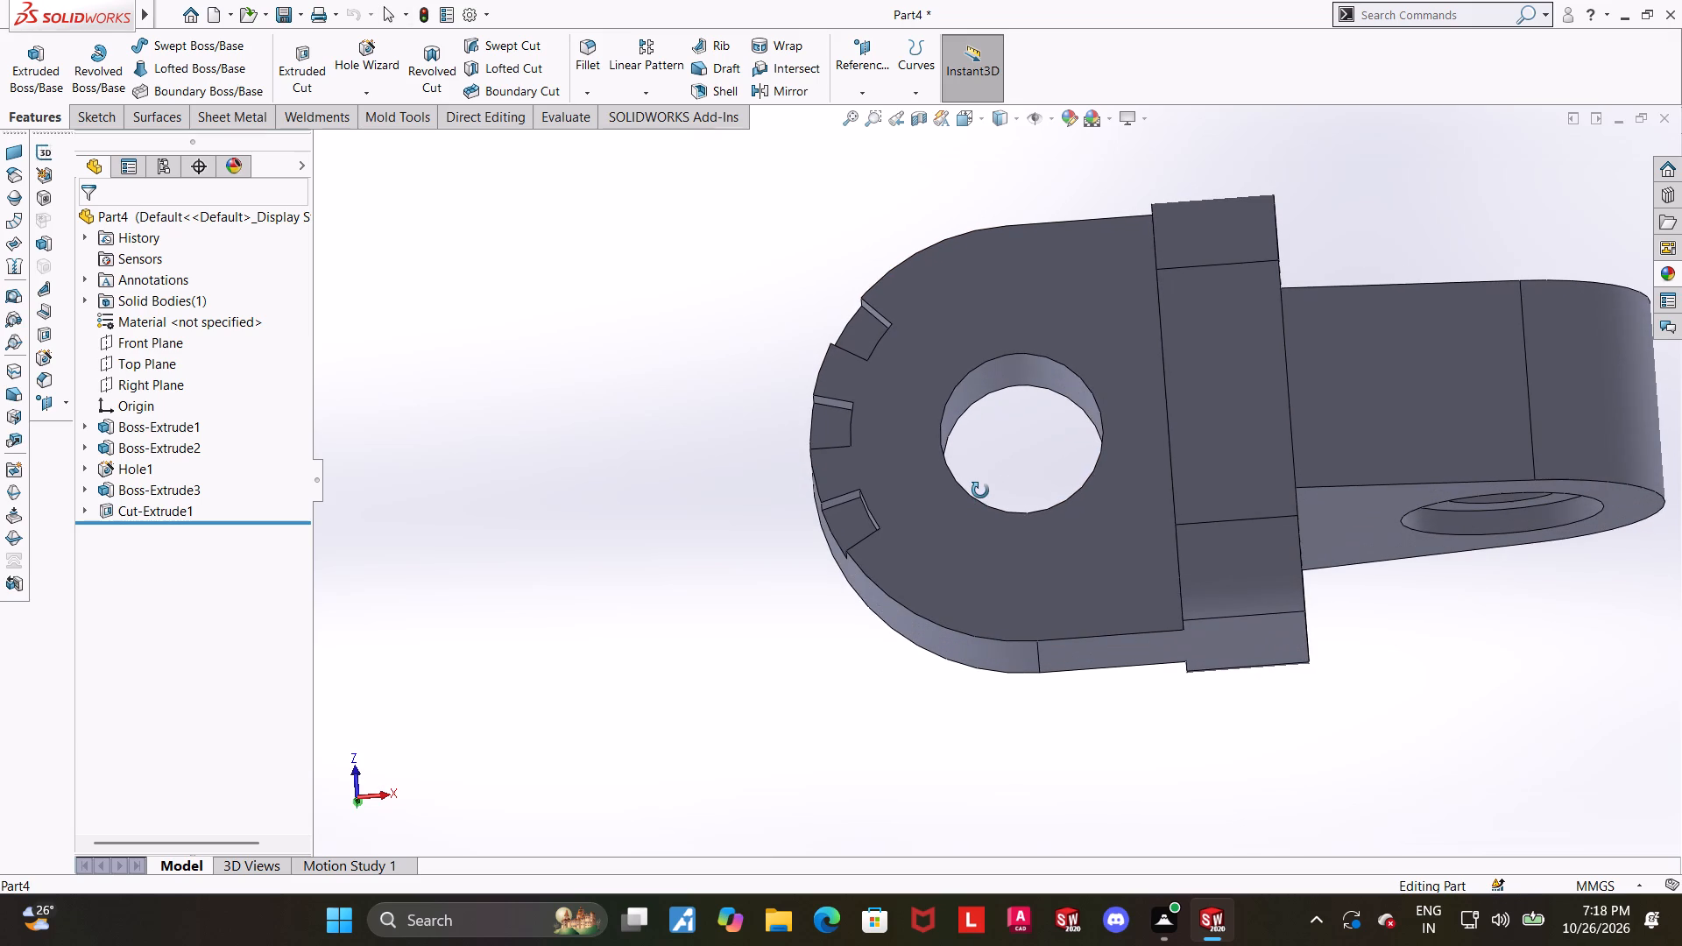
middle_drag(980, 491, 986, 491)
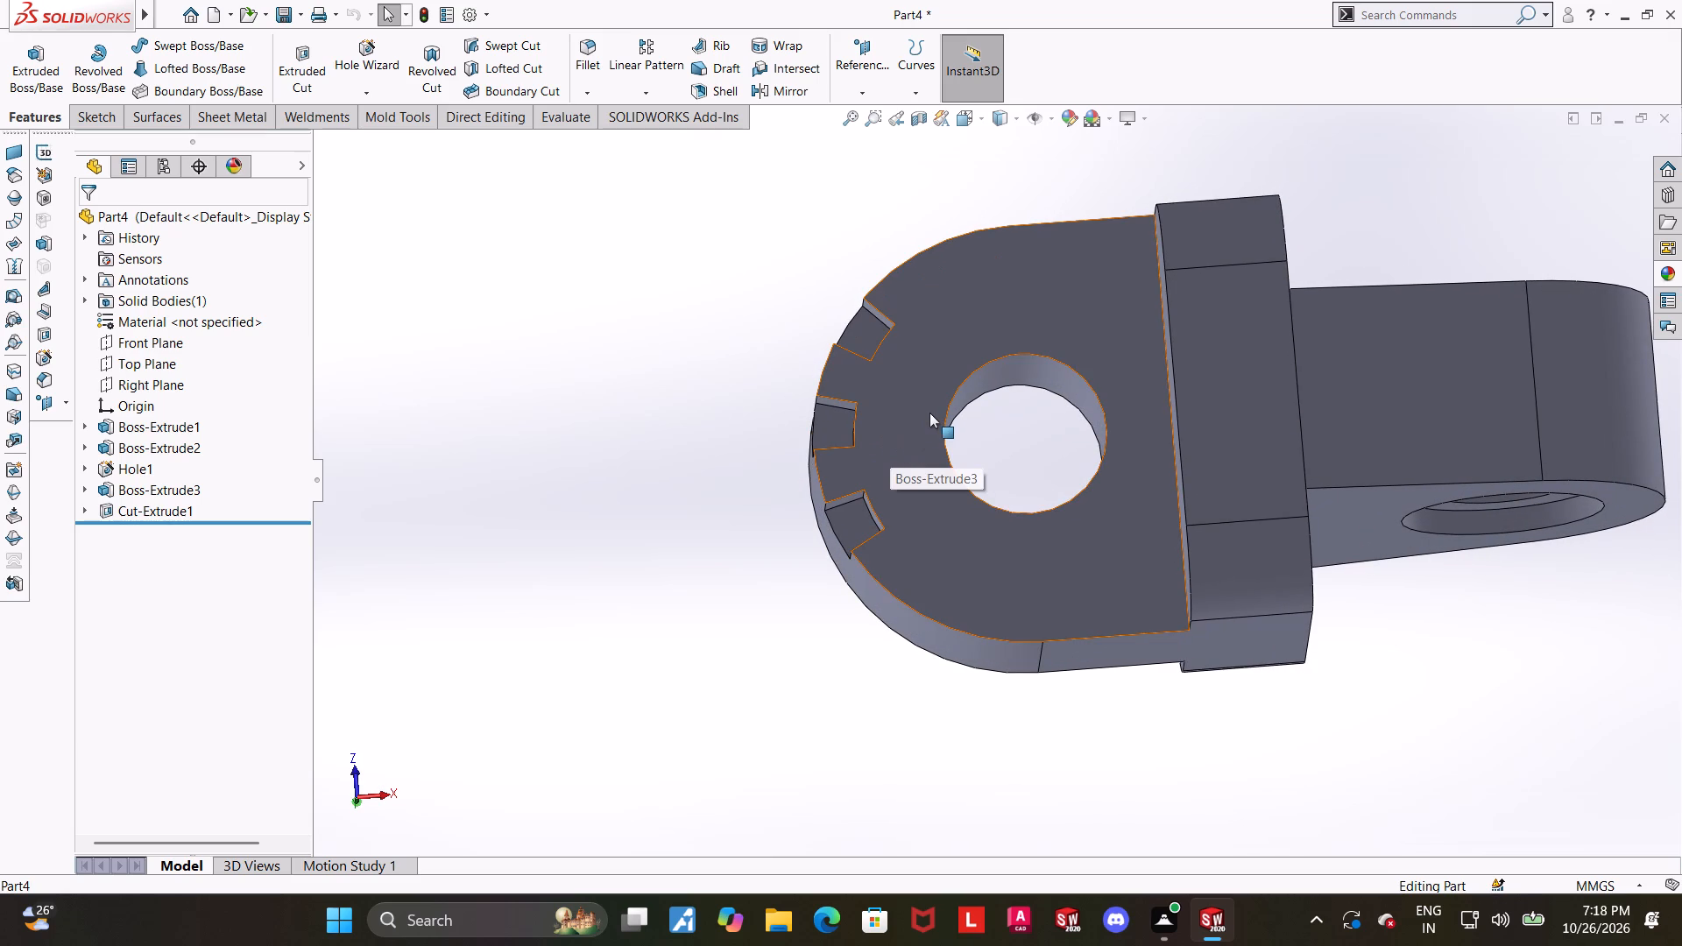
scroll(929, 413, down, 2)
middle_drag(916, 426, 897, 486)
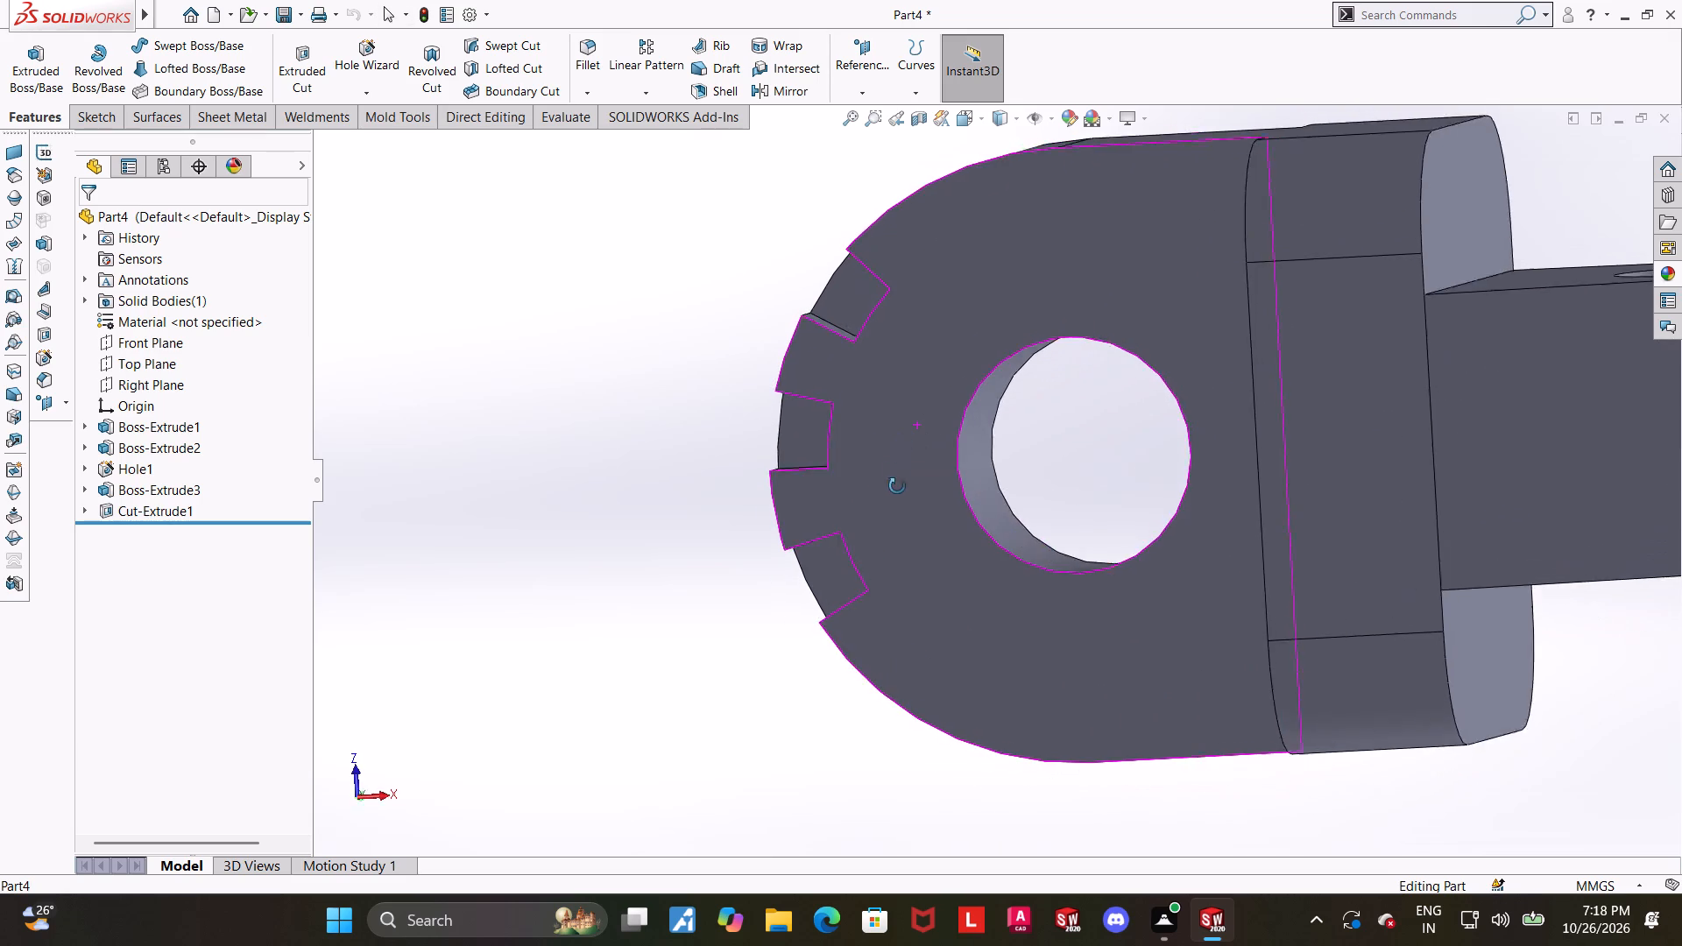
middle_drag(897, 486, 922, 419)
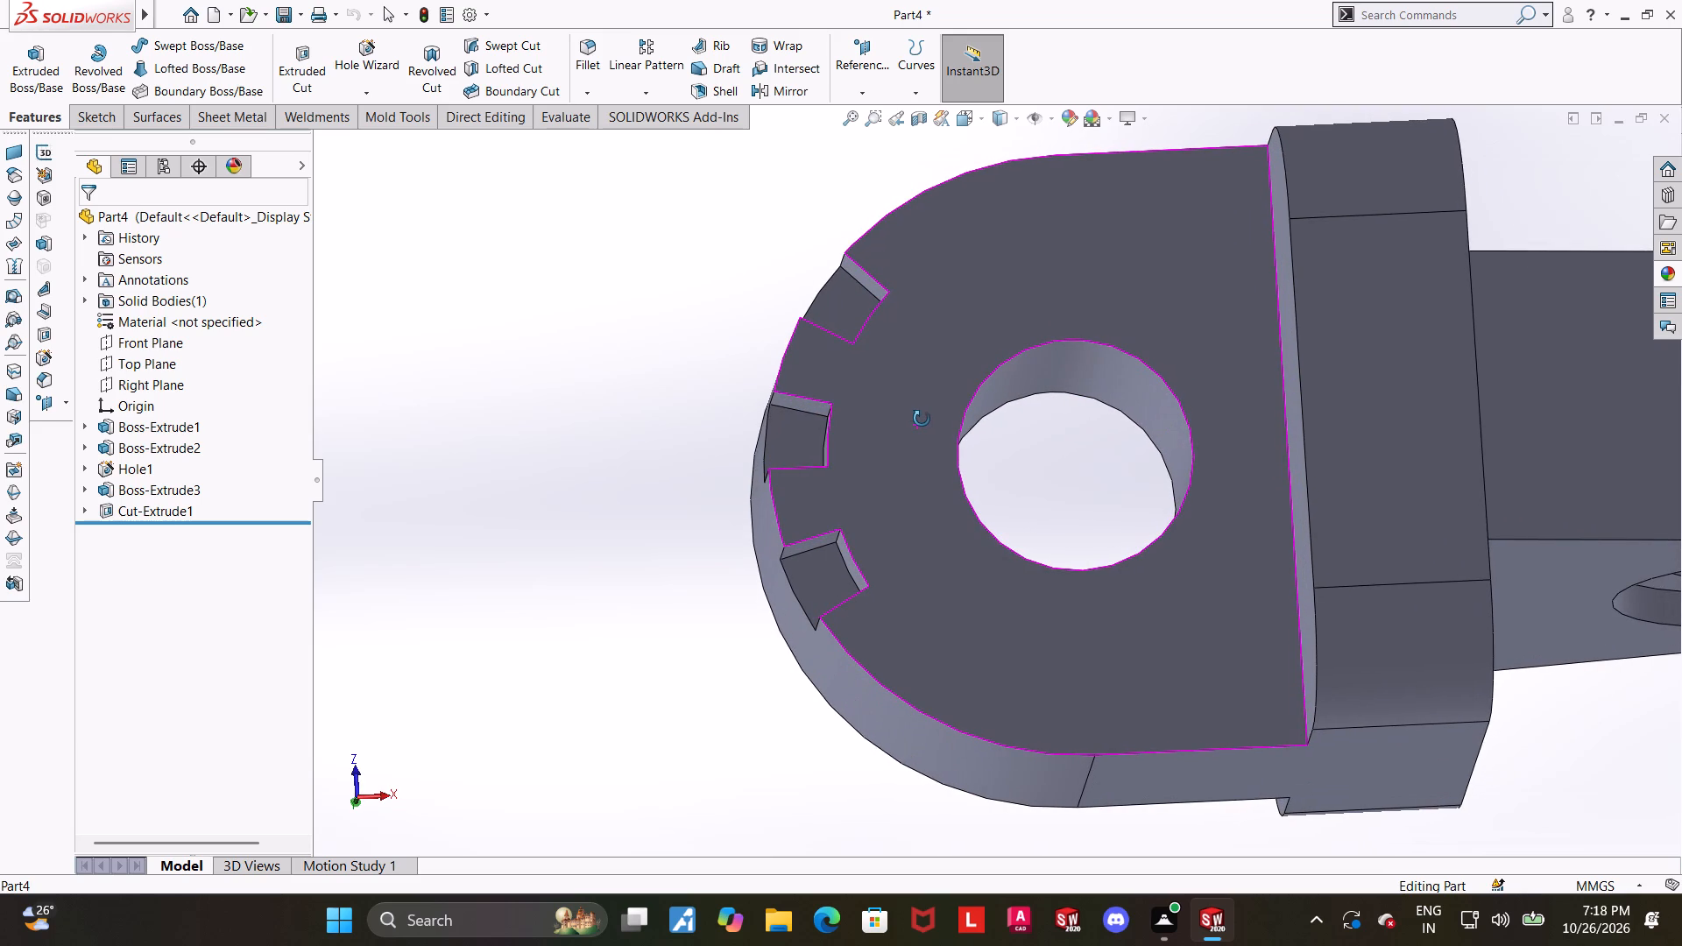
middle_drag(922, 419, 923, 416)
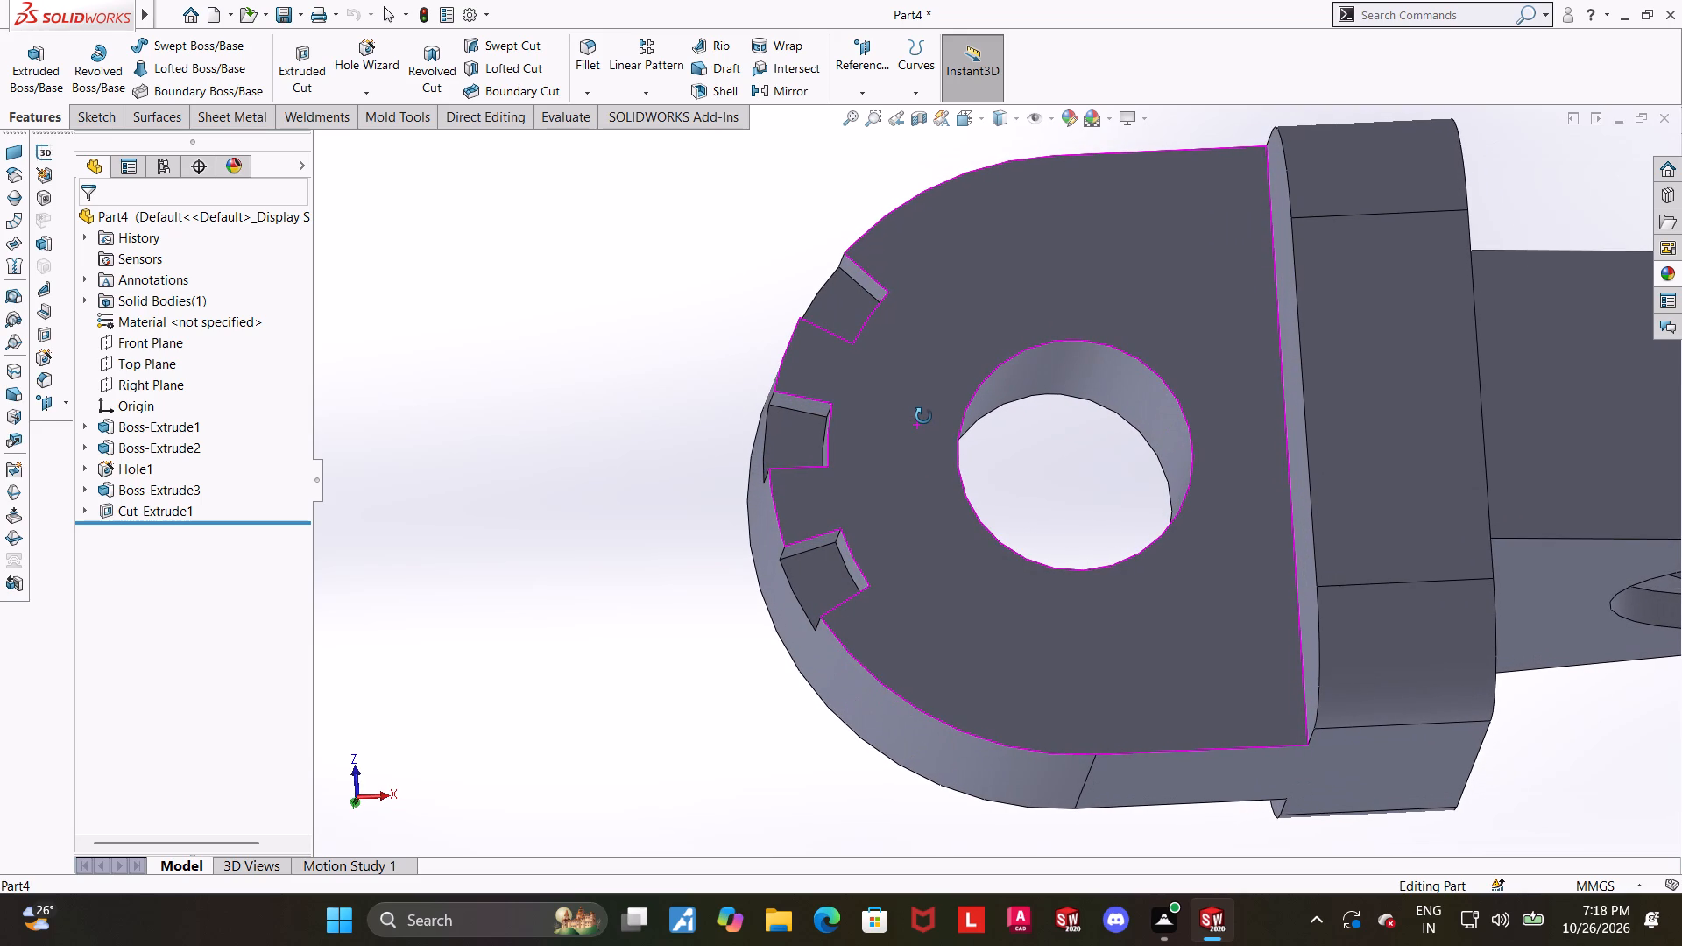
middle_drag(923, 416, 906, 378)
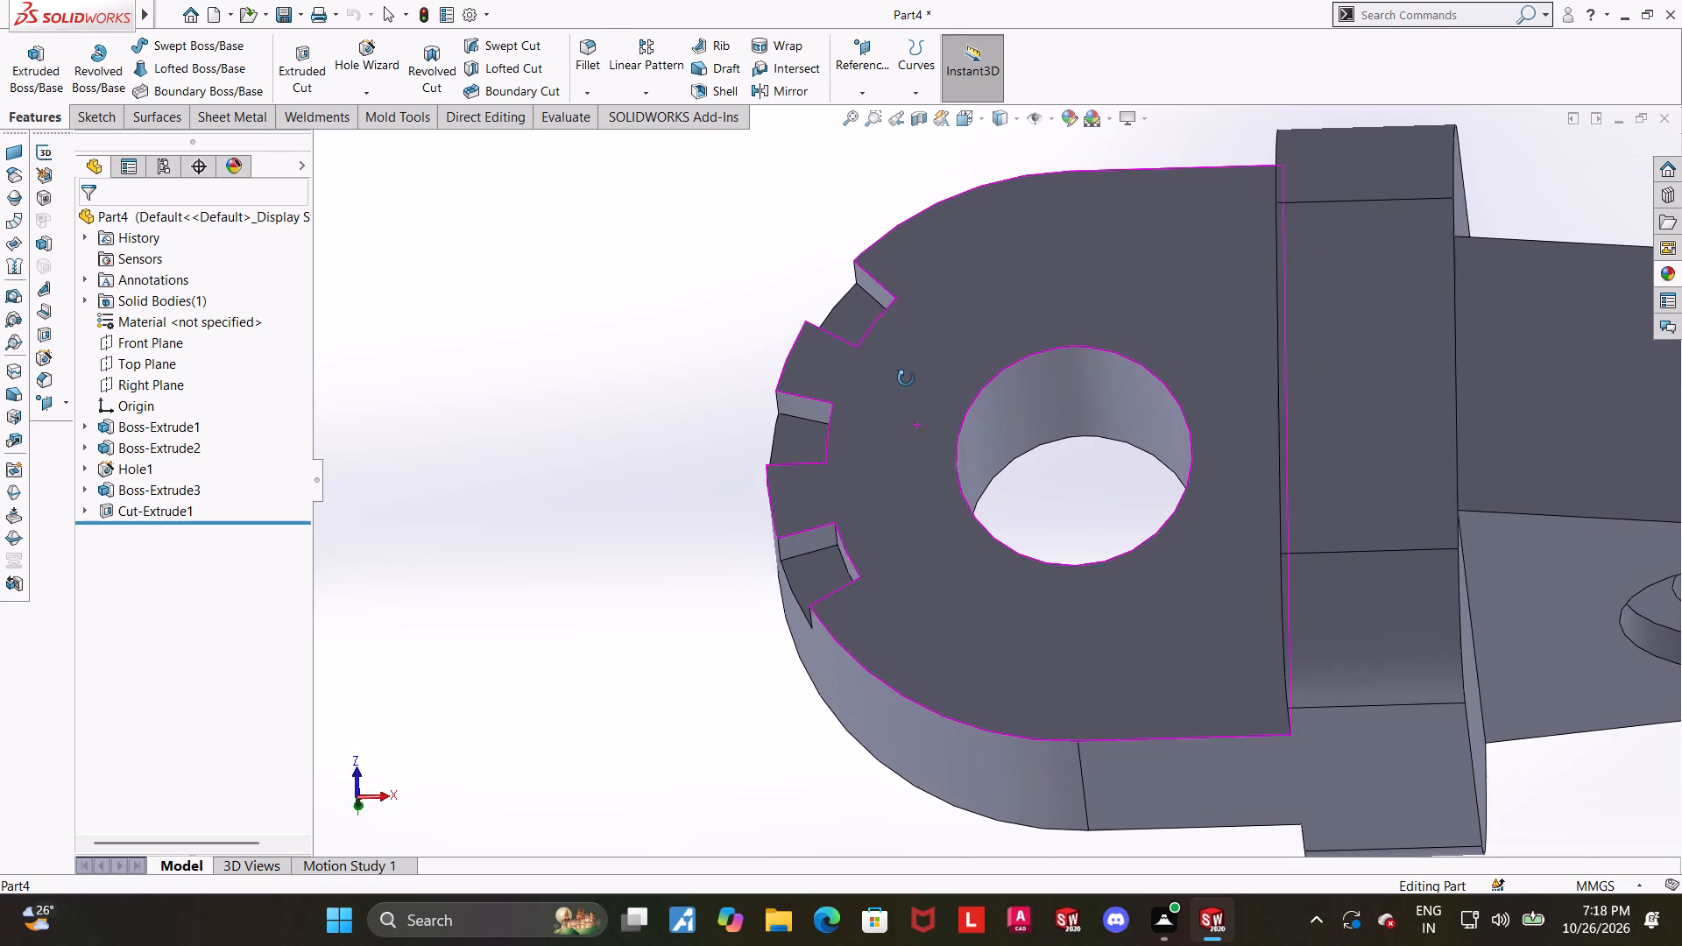
middle_drag(906, 378, 918, 378)
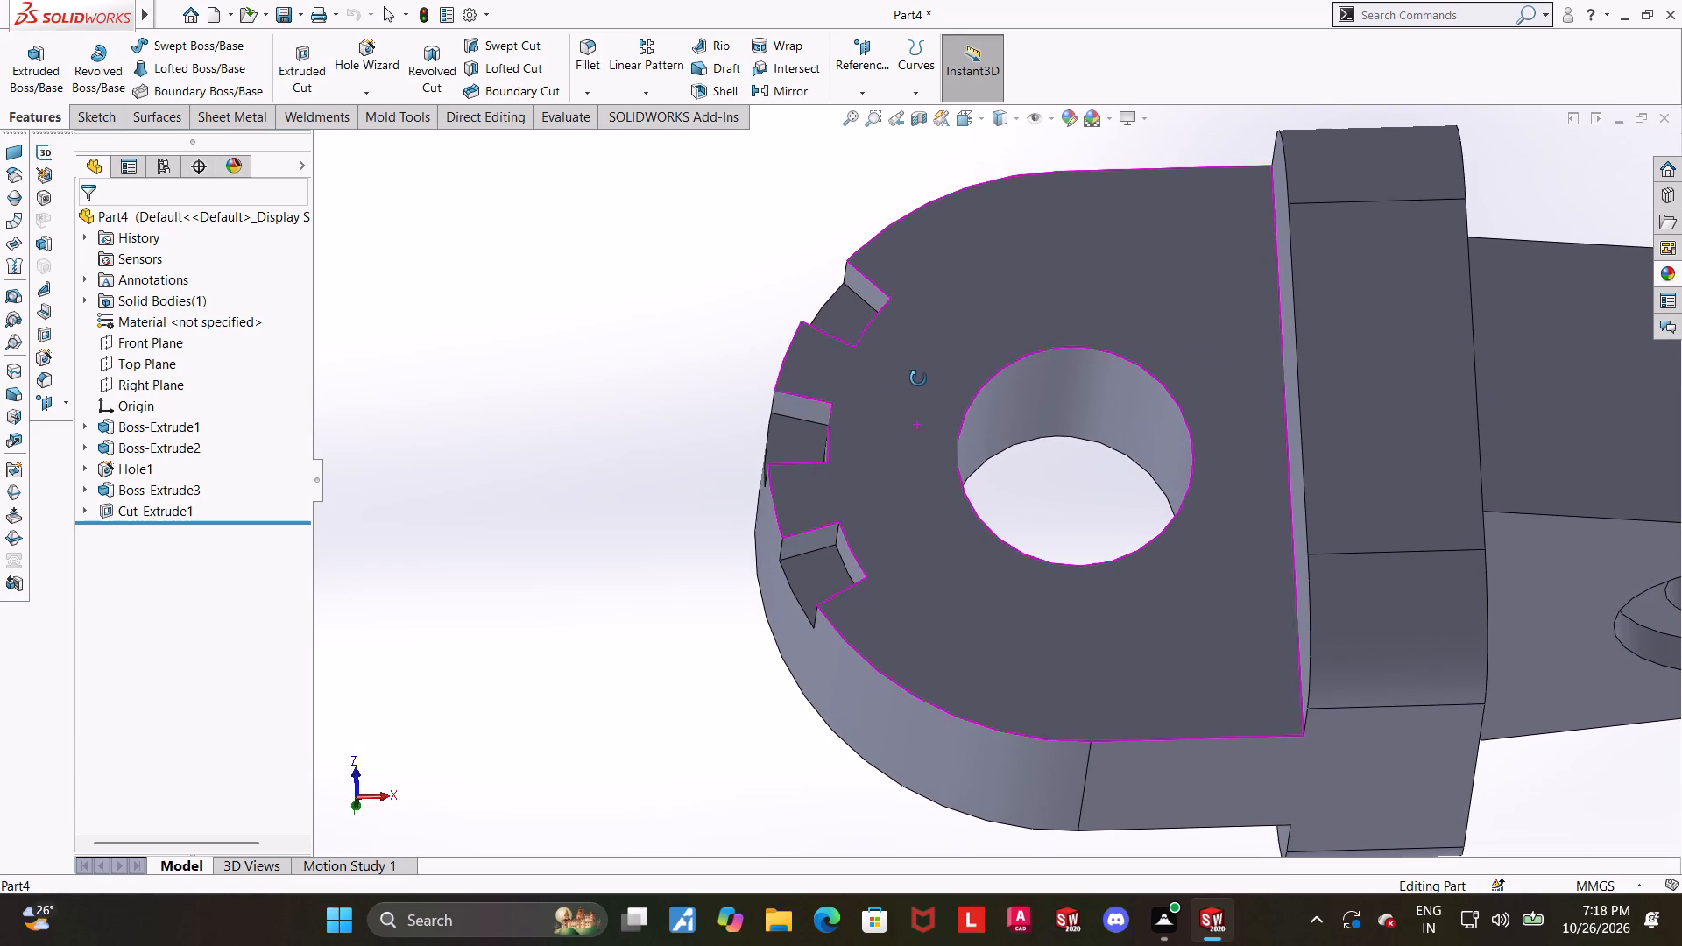
middle_drag(918, 378, 918, 378)
Examine the notched lug's side profile and the notch depth in a straight-on view of the lug's thickness.
click(961, 117)
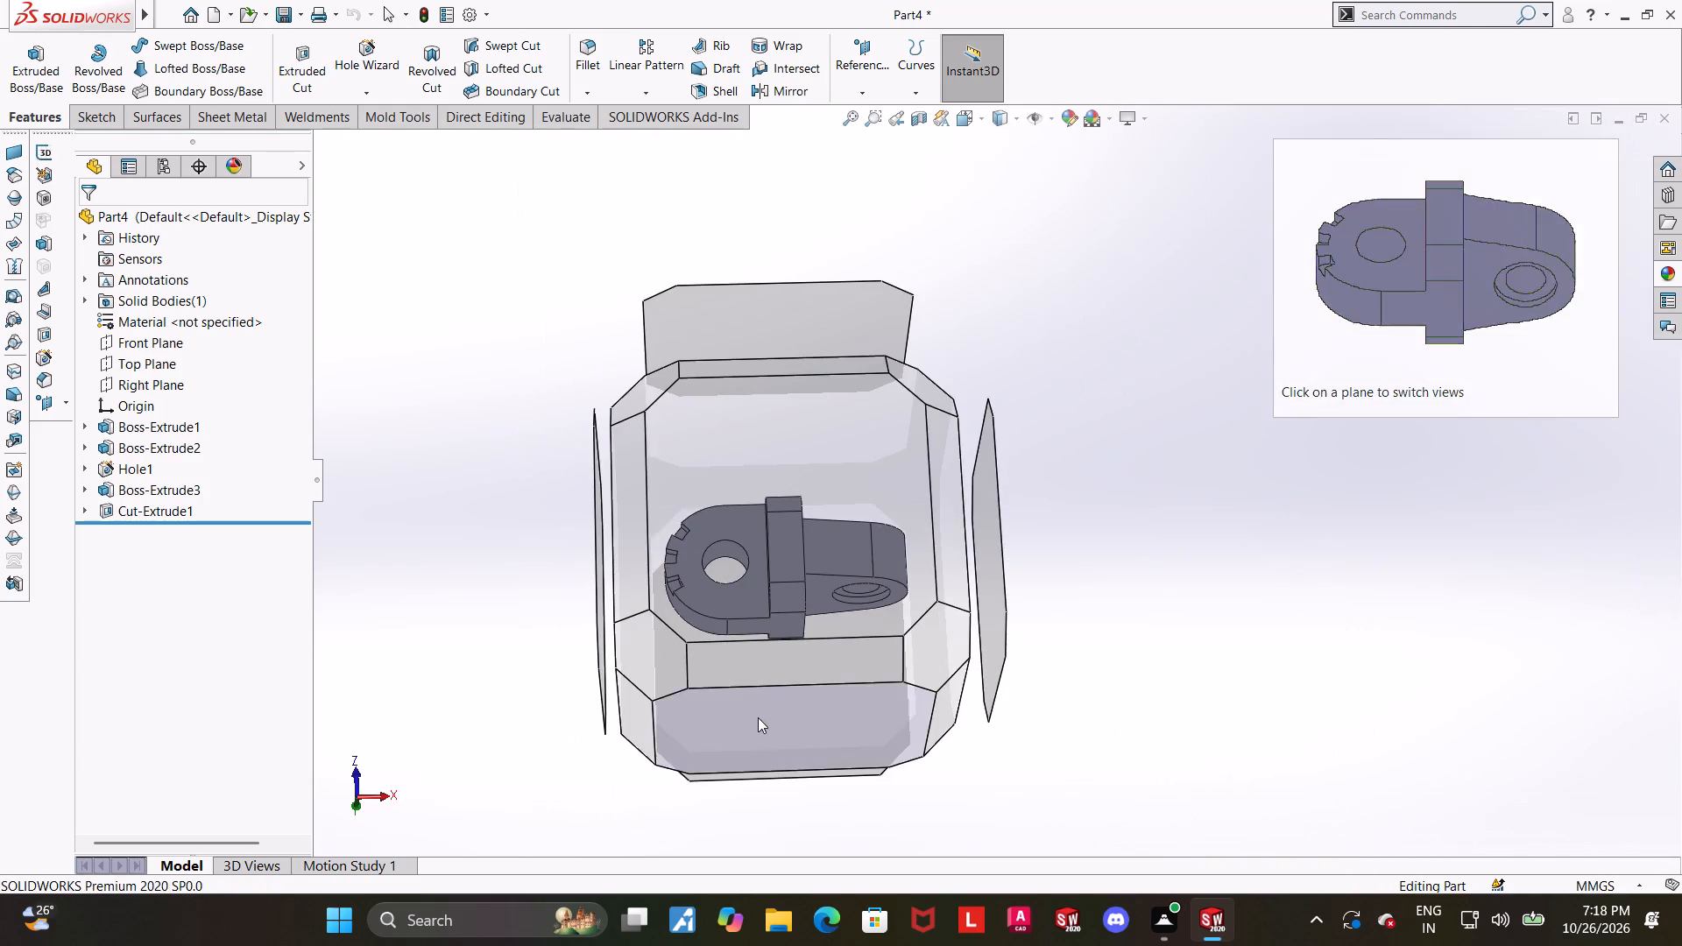
click(757, 717)
scroll(675, 425, down, 2)
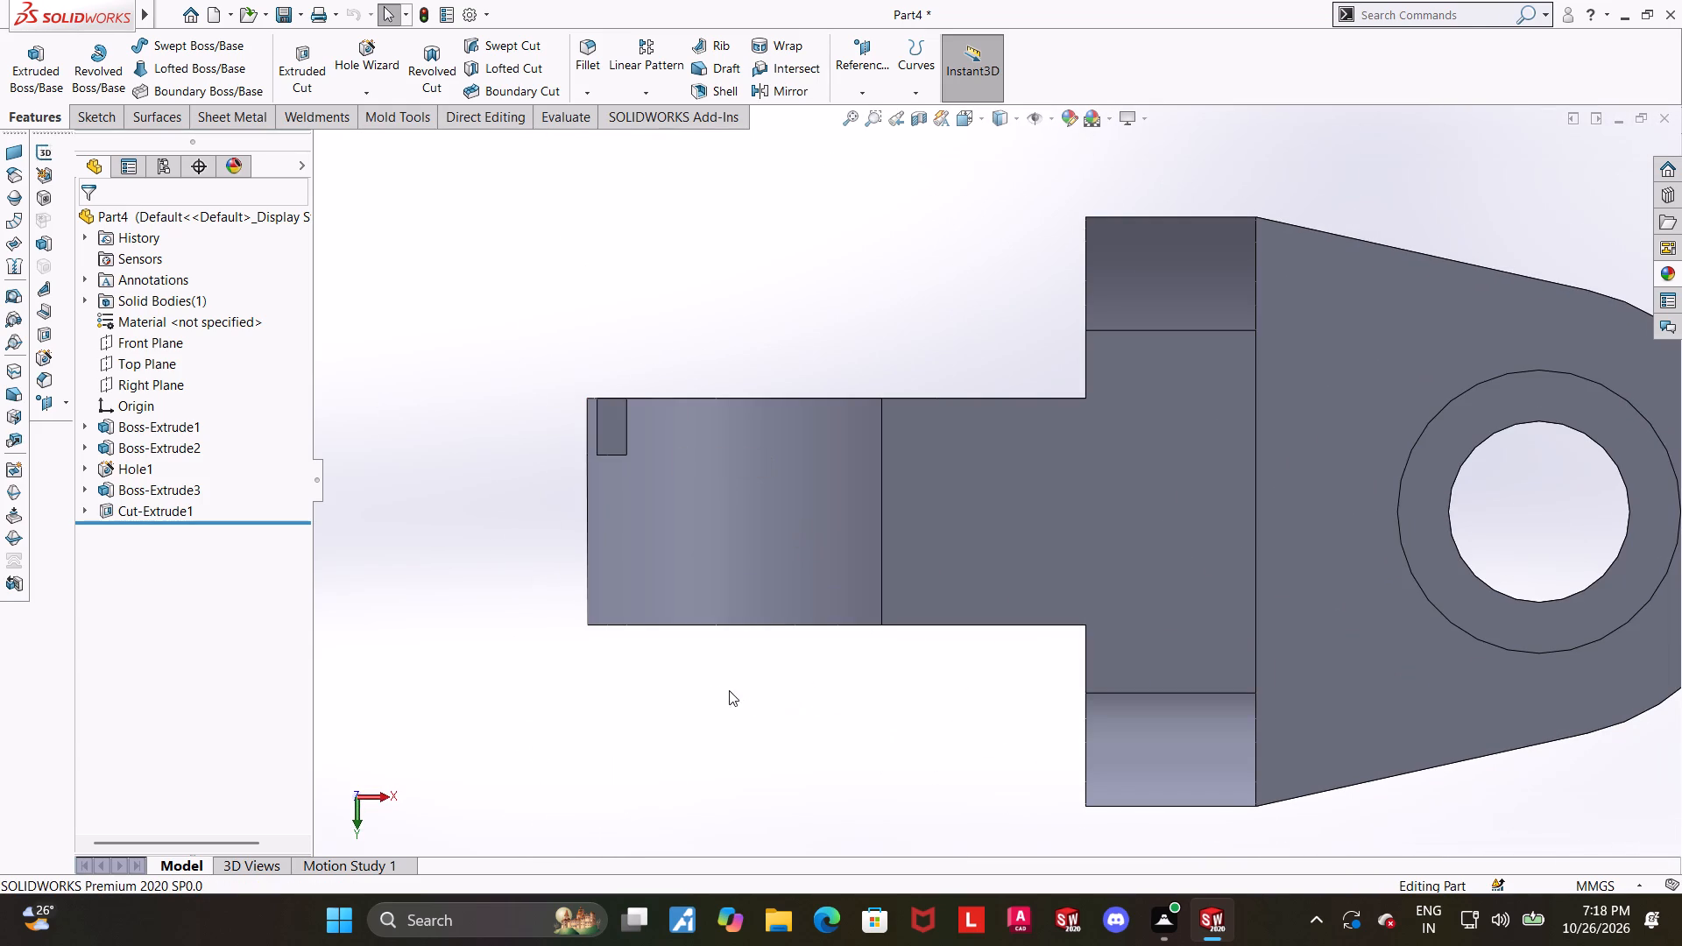
drag(503, 652, 503, 637)
scroll(577, 380, down, 2)
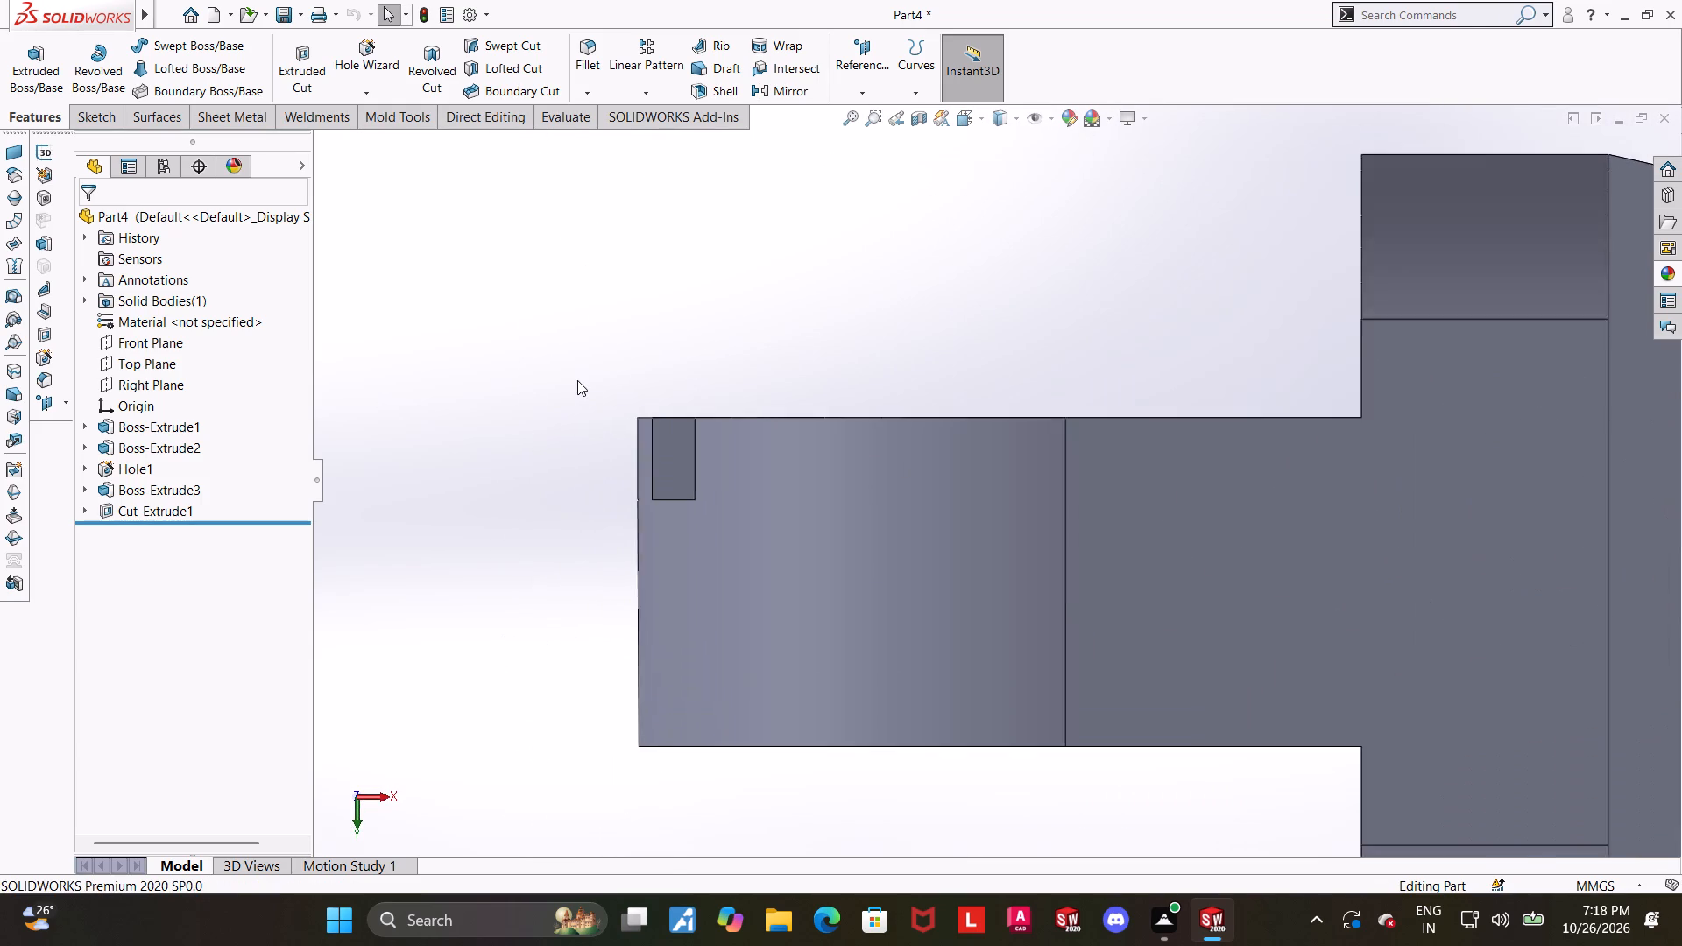
scroll(577, 380, down, 1)
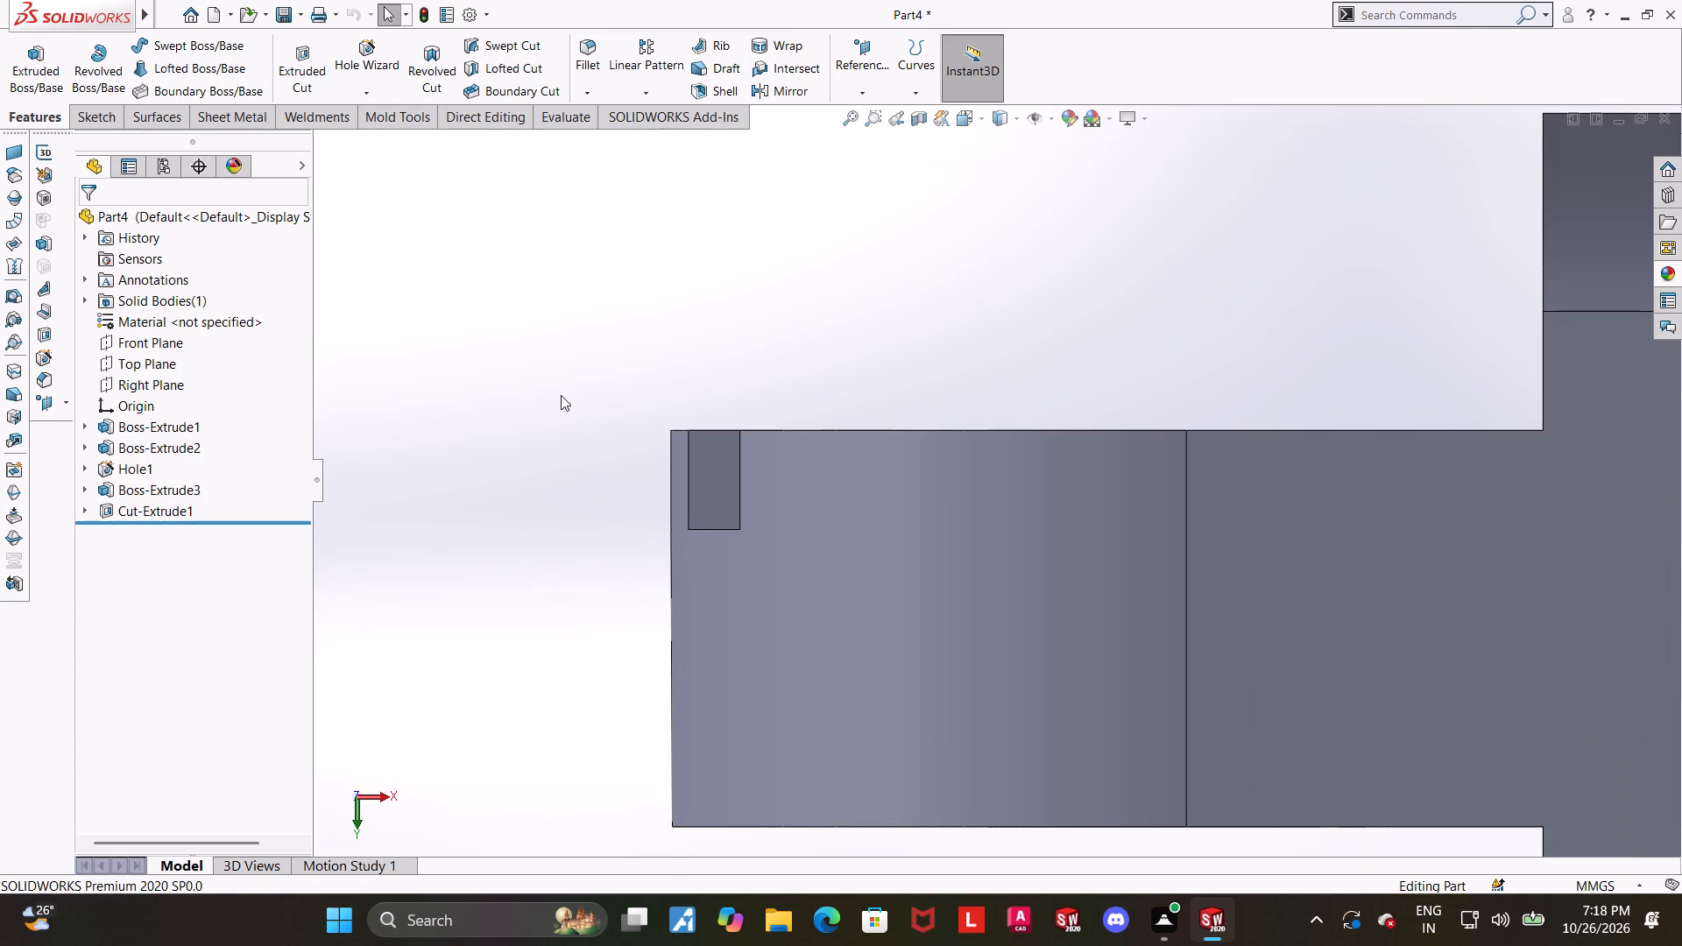
scroll(644, 418, up, 2)
scroll(1060, 450, down, 2)
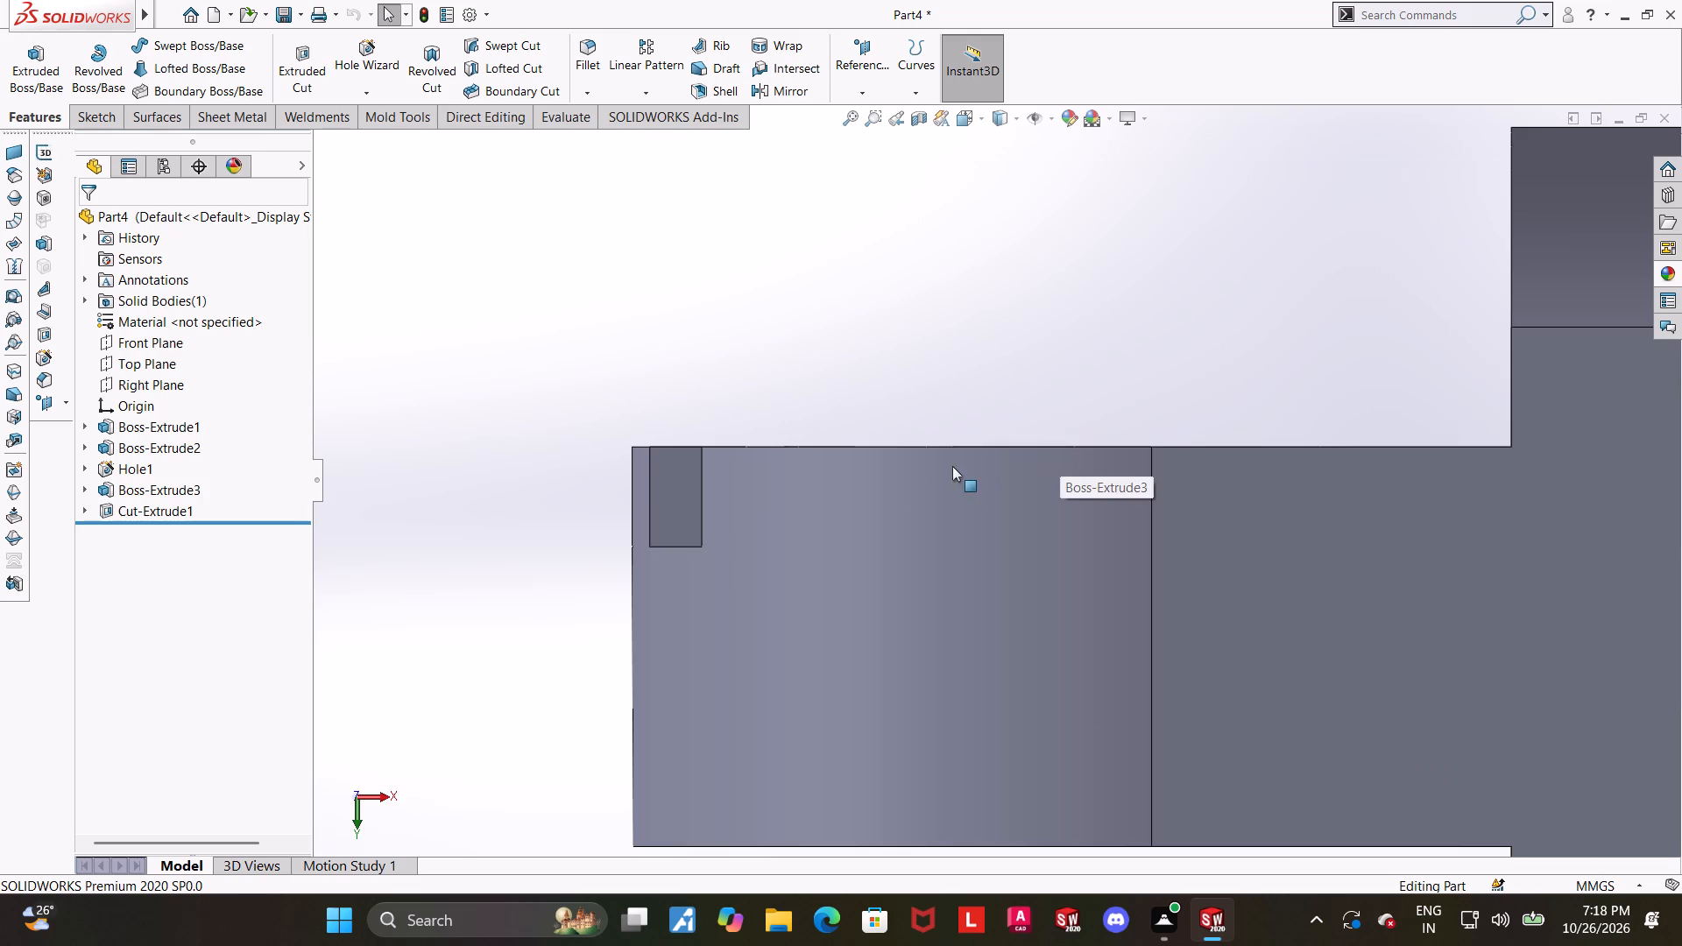
scroll(717, 491, down, 1)
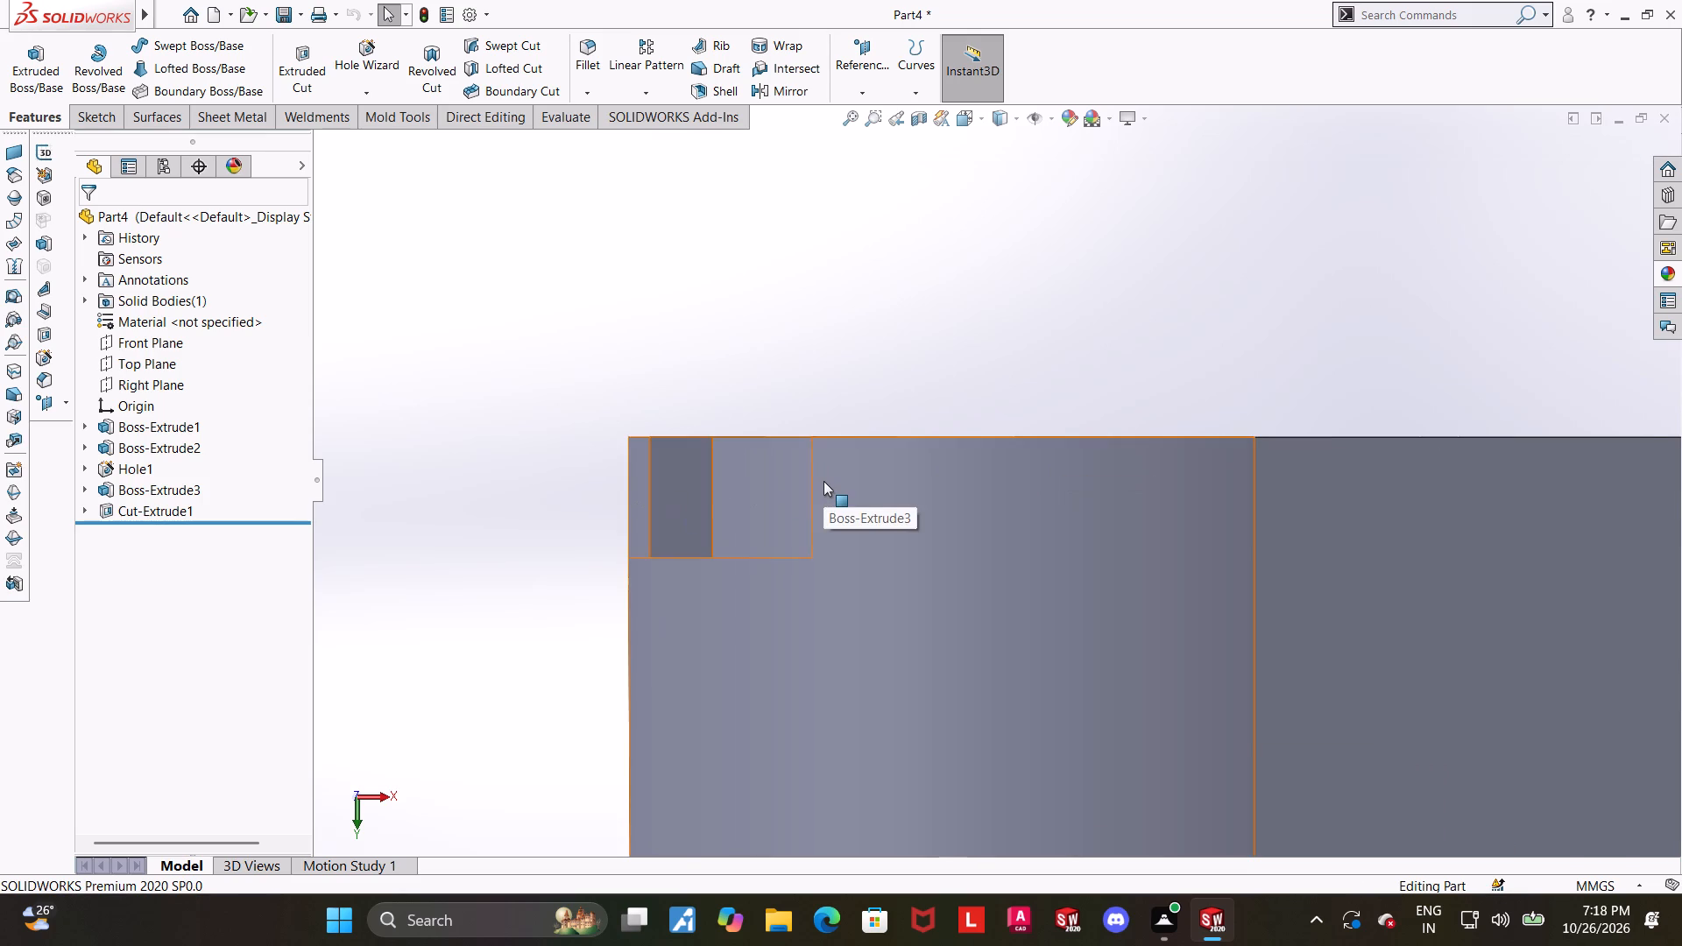
scroll(823, 481, up, 4)
Inspect the notches' concealed edges with Hidden Lines Visible and Hidden Lines Removed, and restore Shaded With Edges.
click(1015, 118)
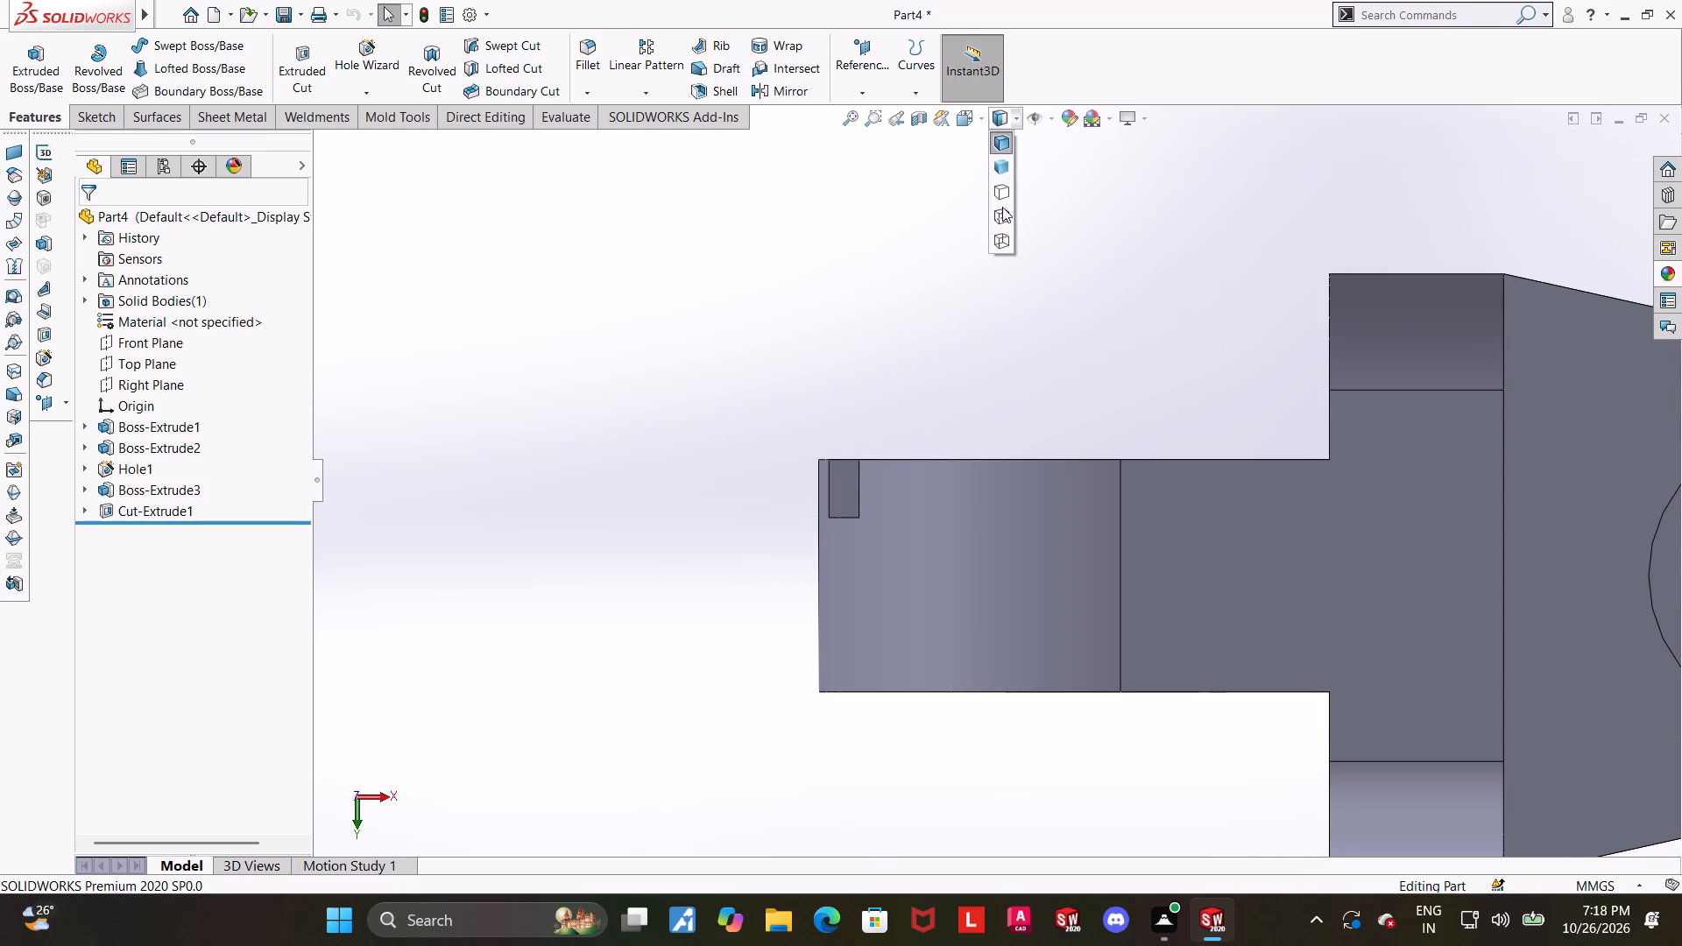
click(1001, 210)
click(673, 548)
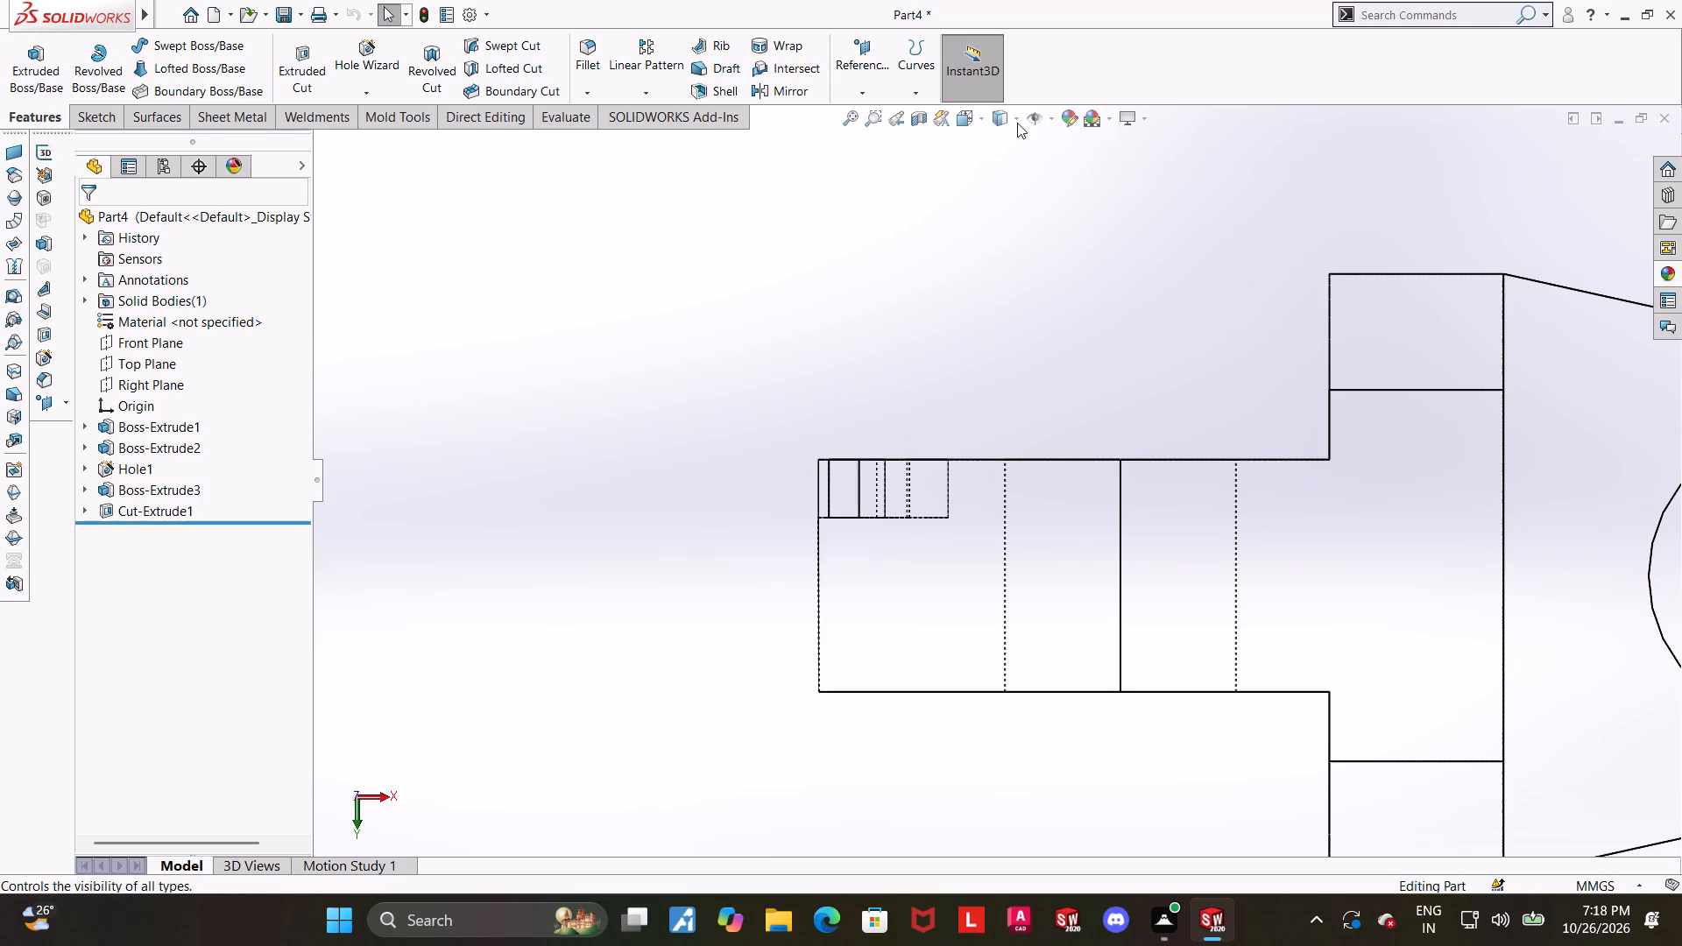
click(1014, 120)
click(1007, 187)
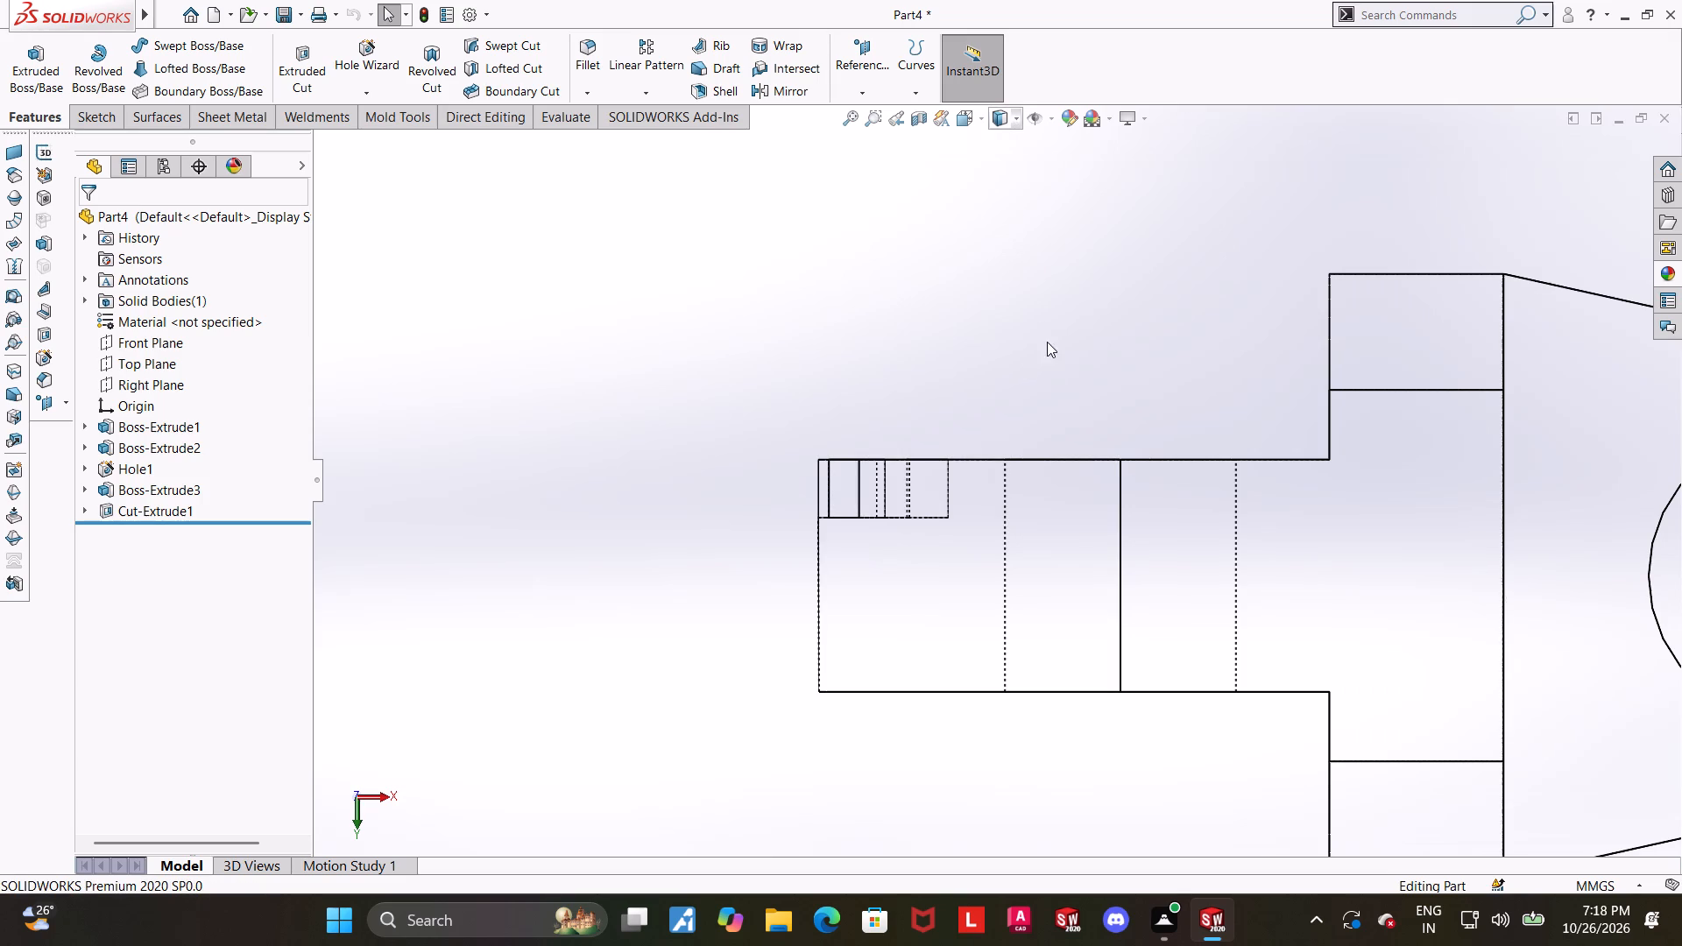
scroll(1057, 453, down, 1)
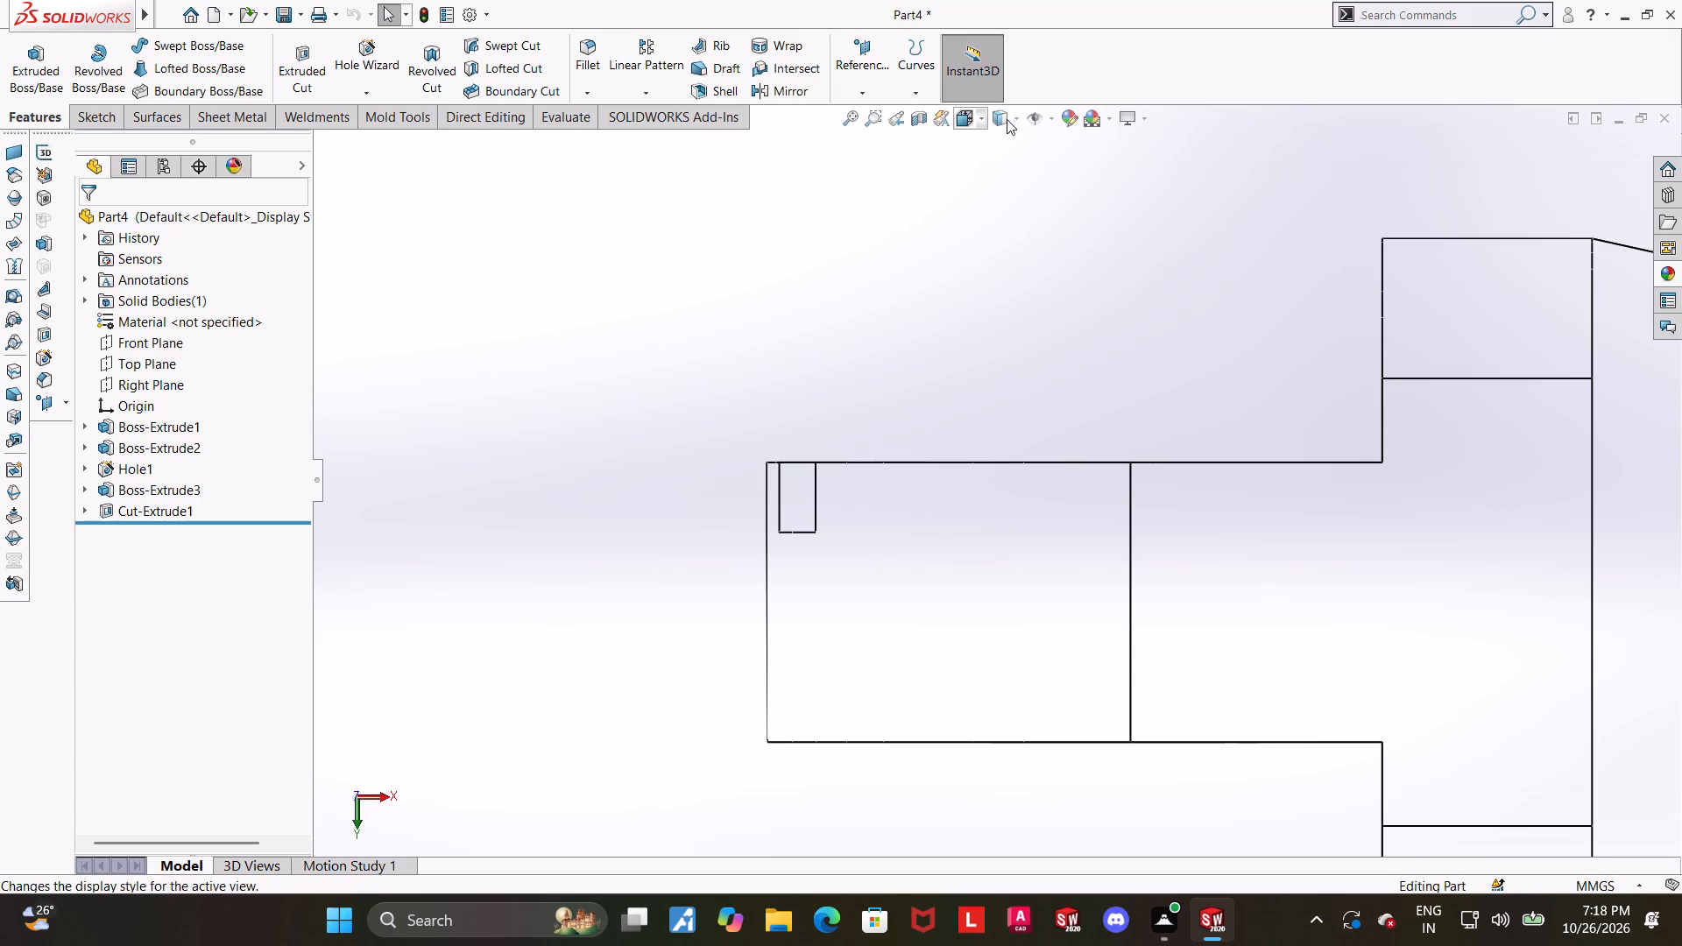
click(1007, 118)
click(1006, 220)
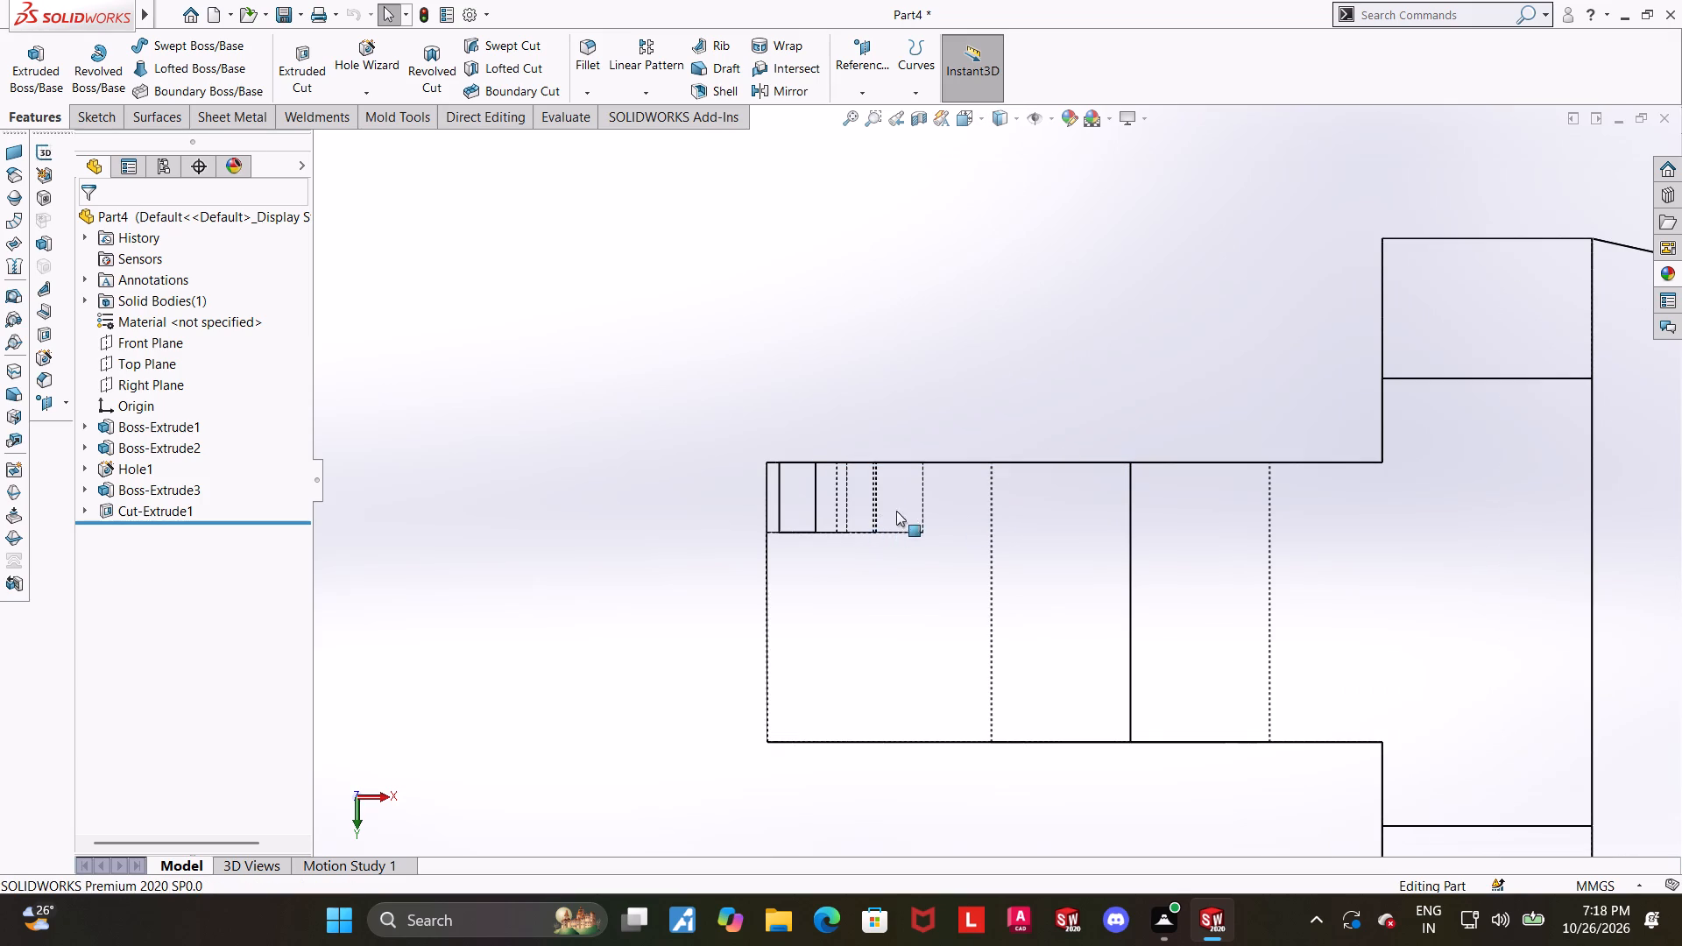
click(1000, 122)
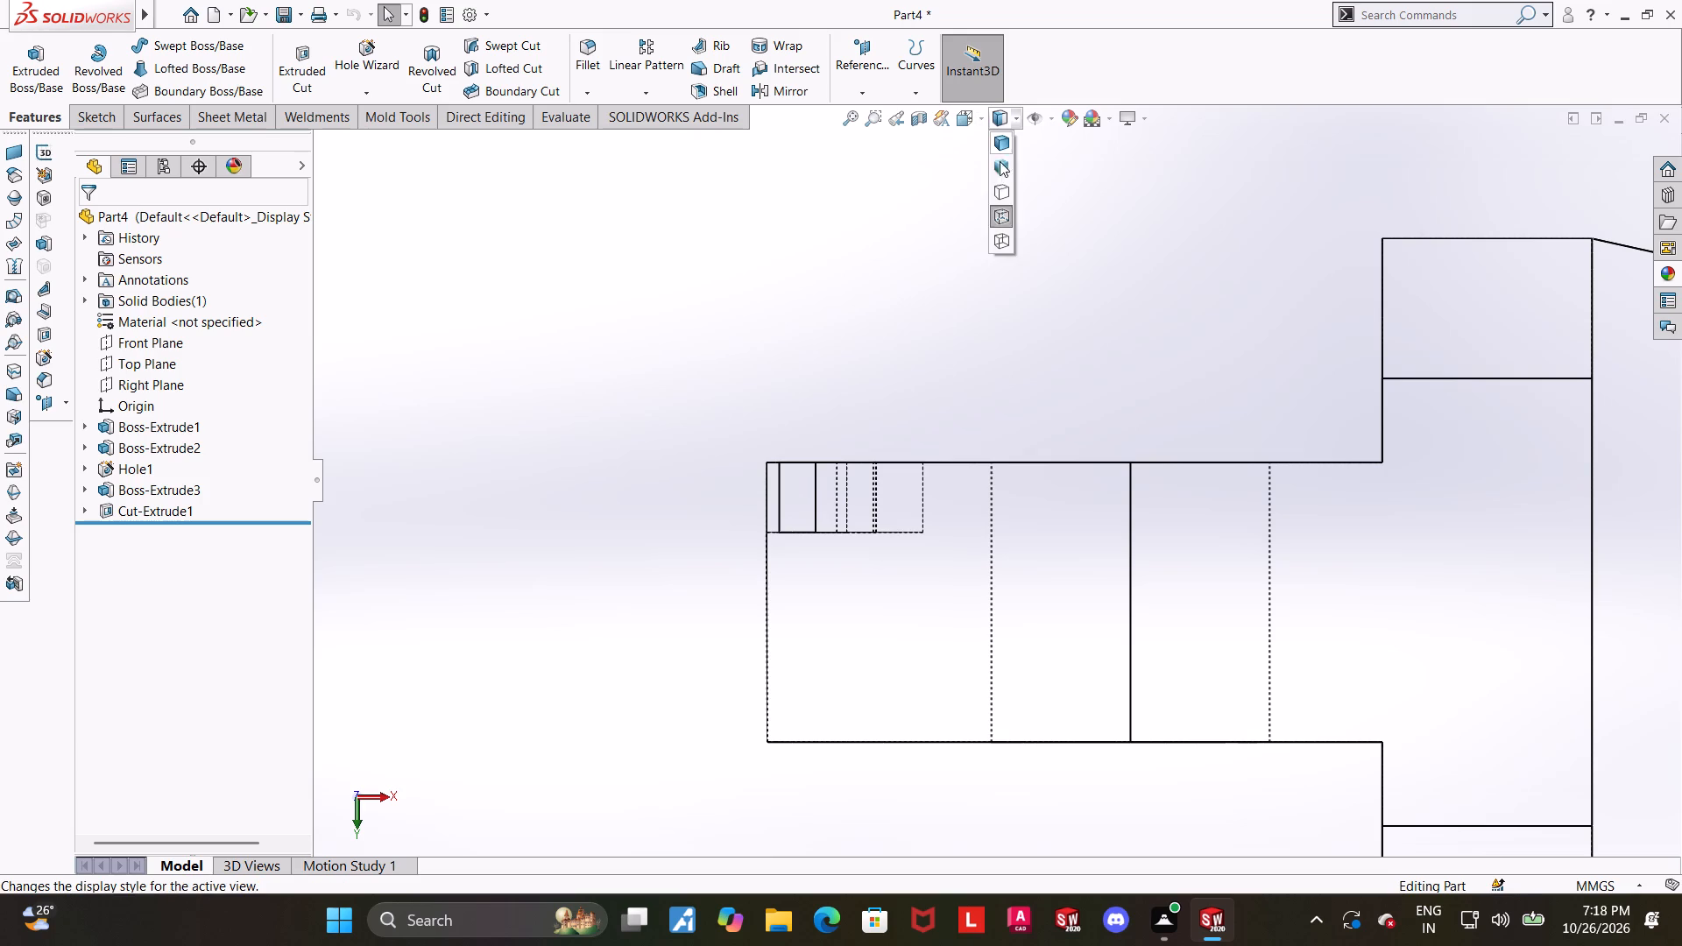
click(1003, 142)
Examine the three notches around the lug's rounded end in the Bottom view.
scroll(1060, 269, up, 3)
middle_drag(1071, 293, 1067, 299)
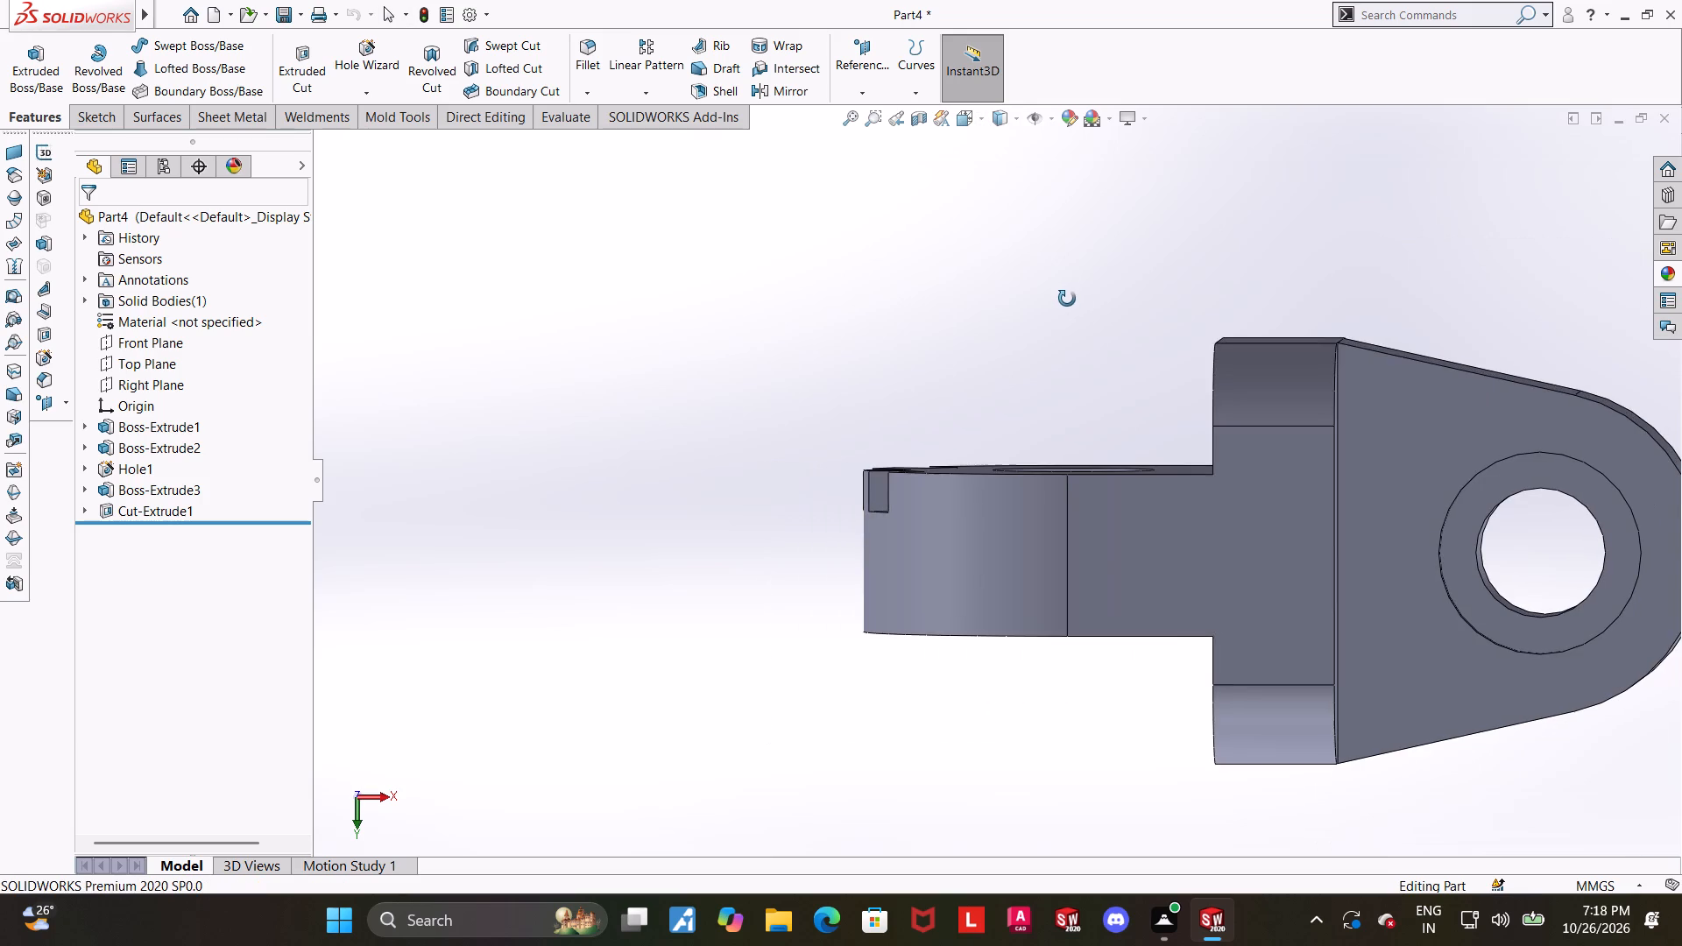
middle_drag(1067, 299, 1055, 520)
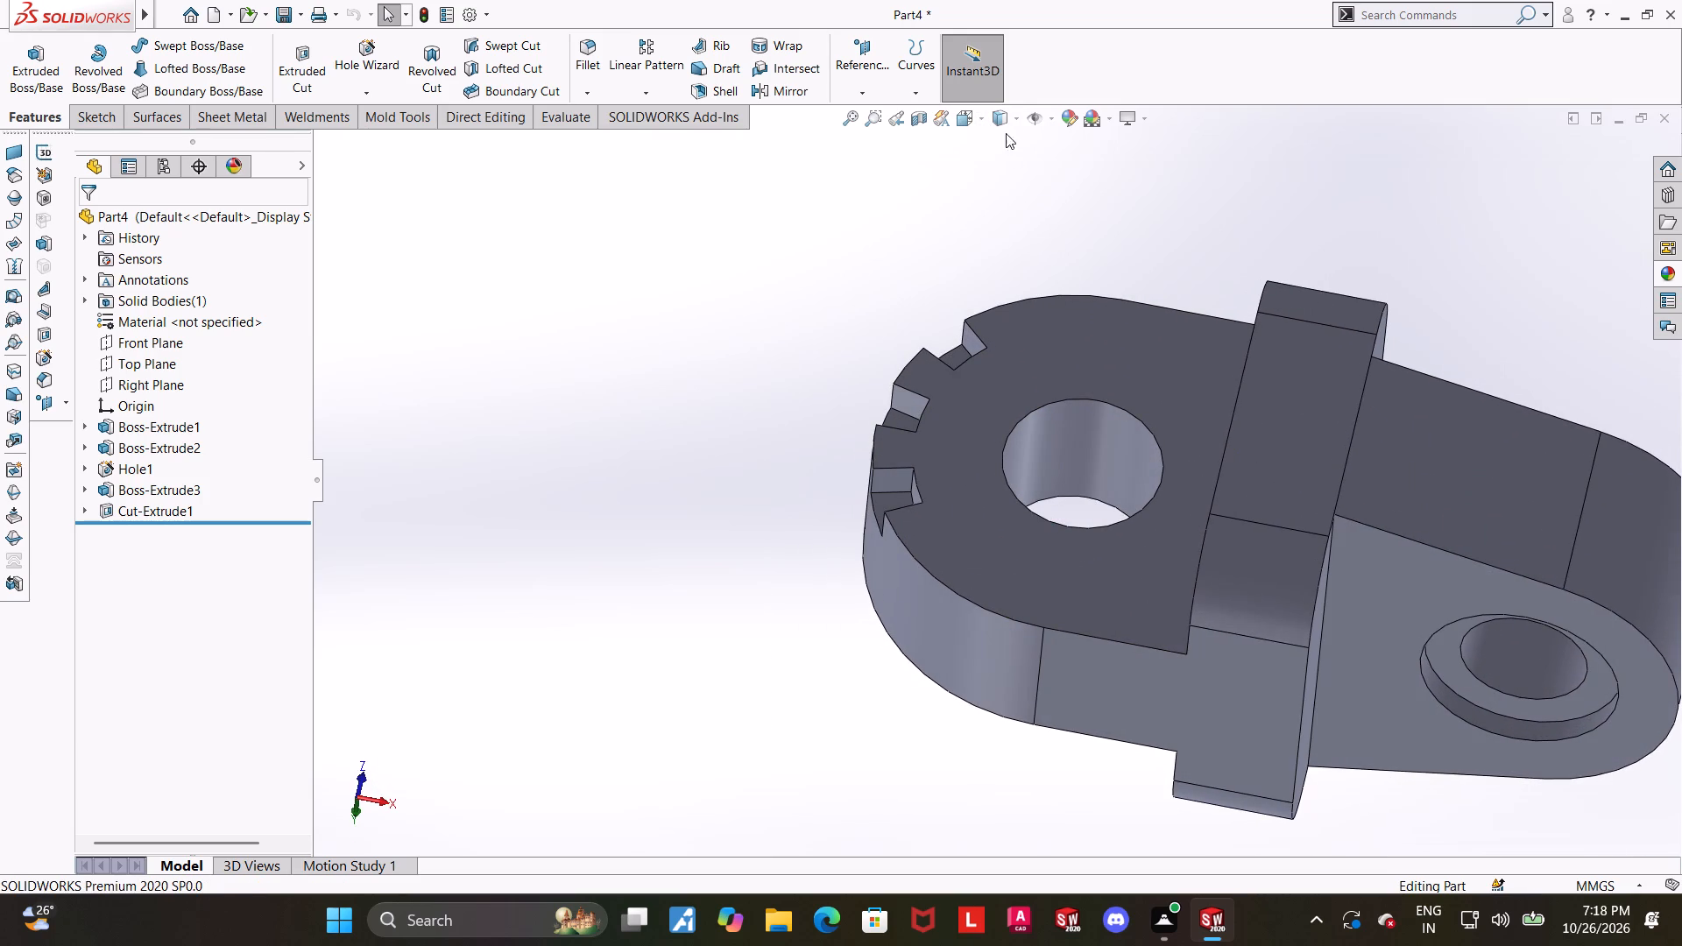
click(970, 109)
click(877, 417)
scroll(1120, 555, up, 2)
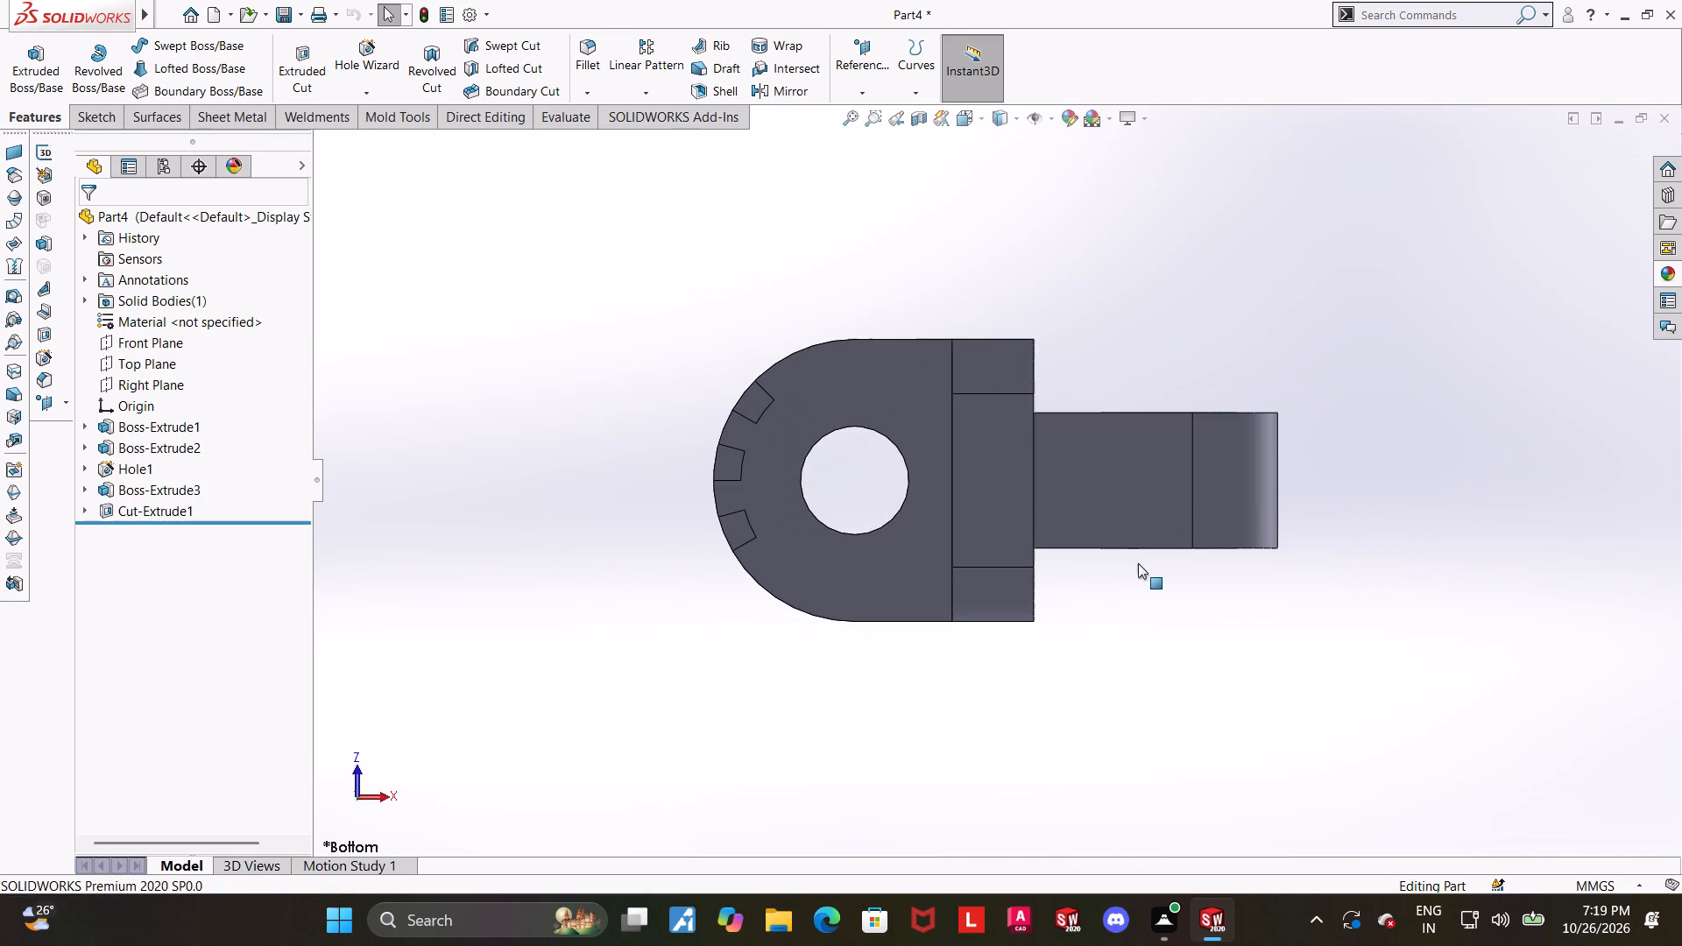
scroll(916, 555, down, 2)
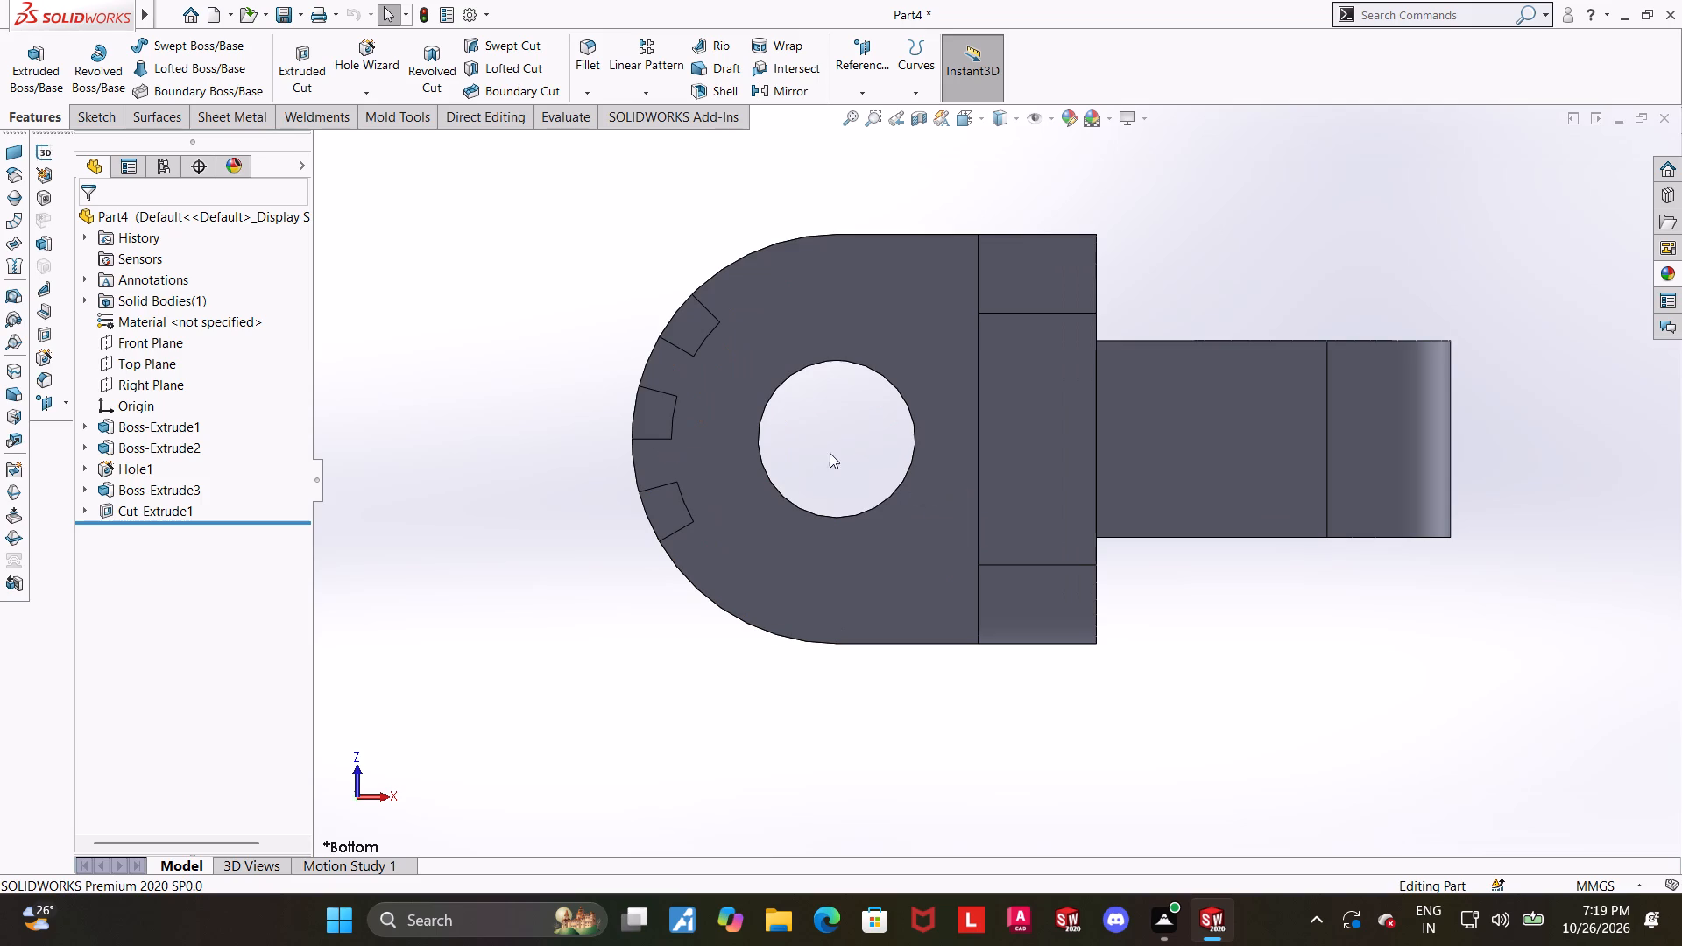
scroll(806, 462, down, 1)
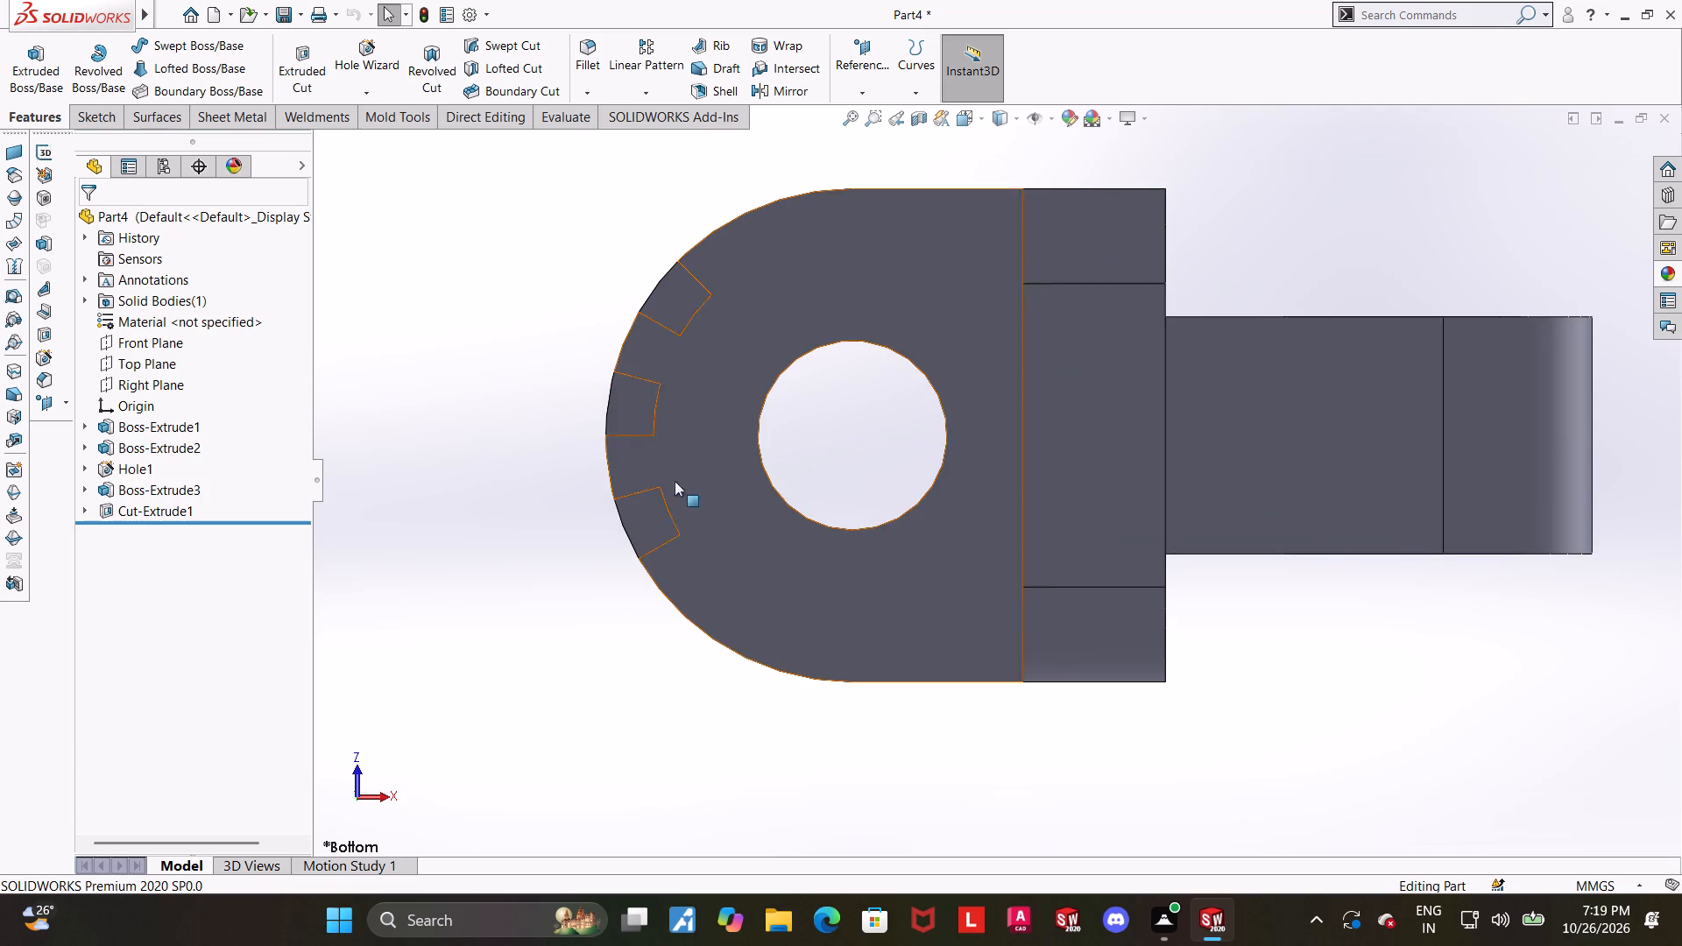
Show the dimensions of the sketch behind the notch cut and review its radii and angles.
click(81, 512)
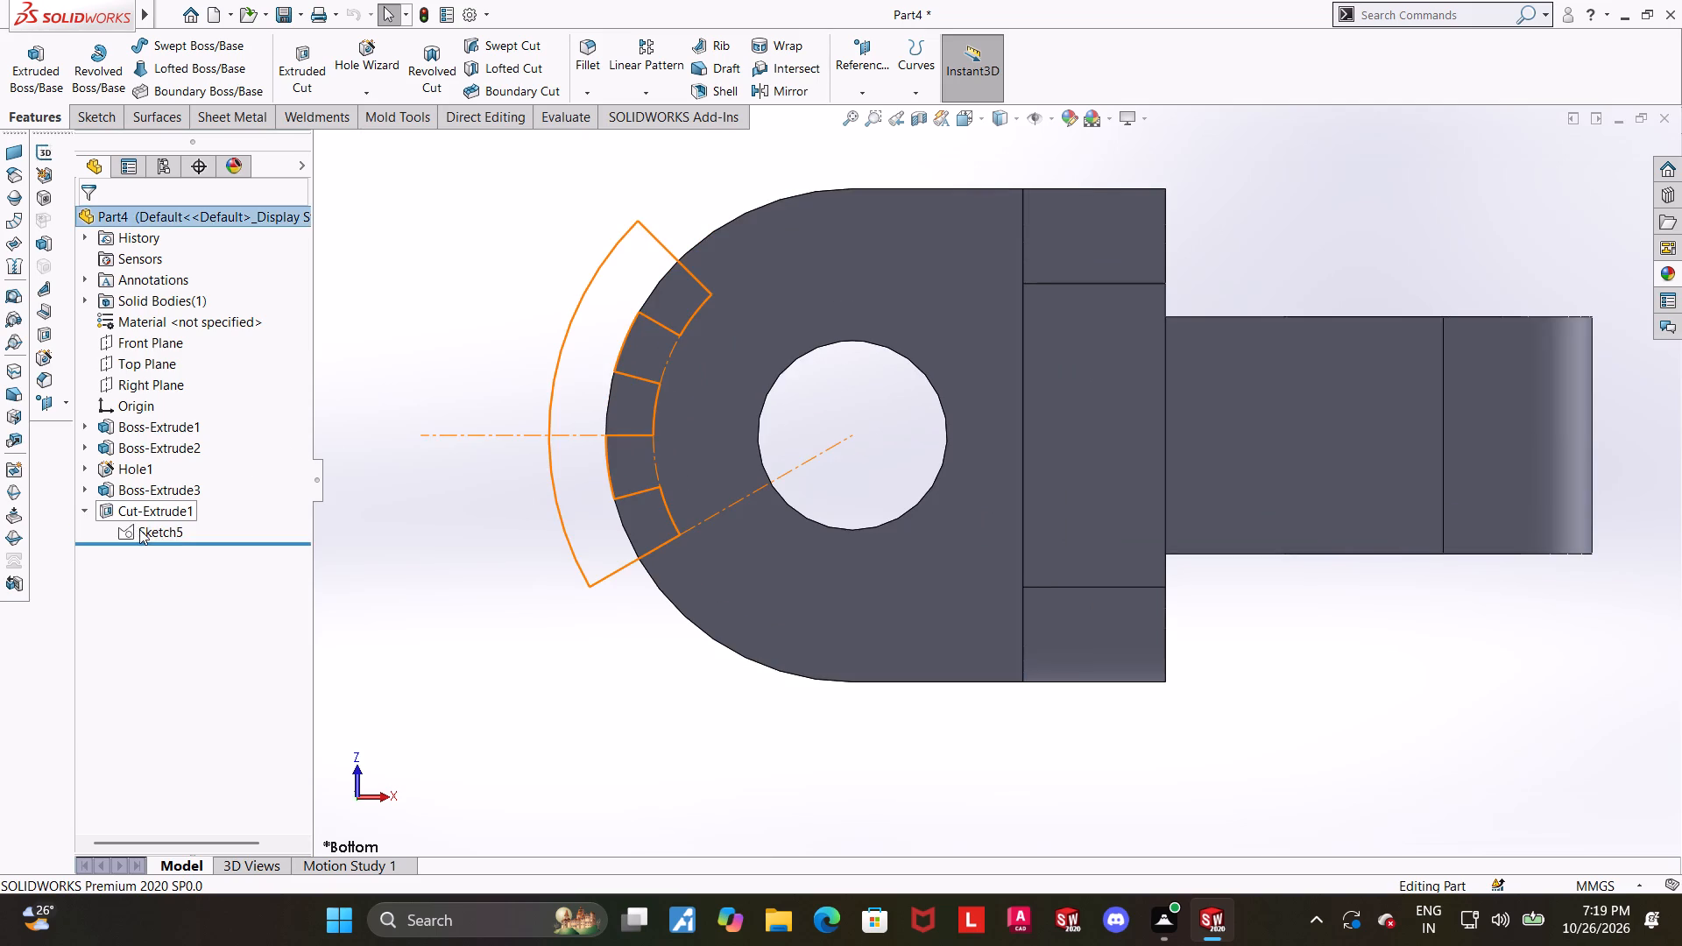
click(139, 529)
scroll(651, 631, up, 1)
scroll(670, 442, down, 2)
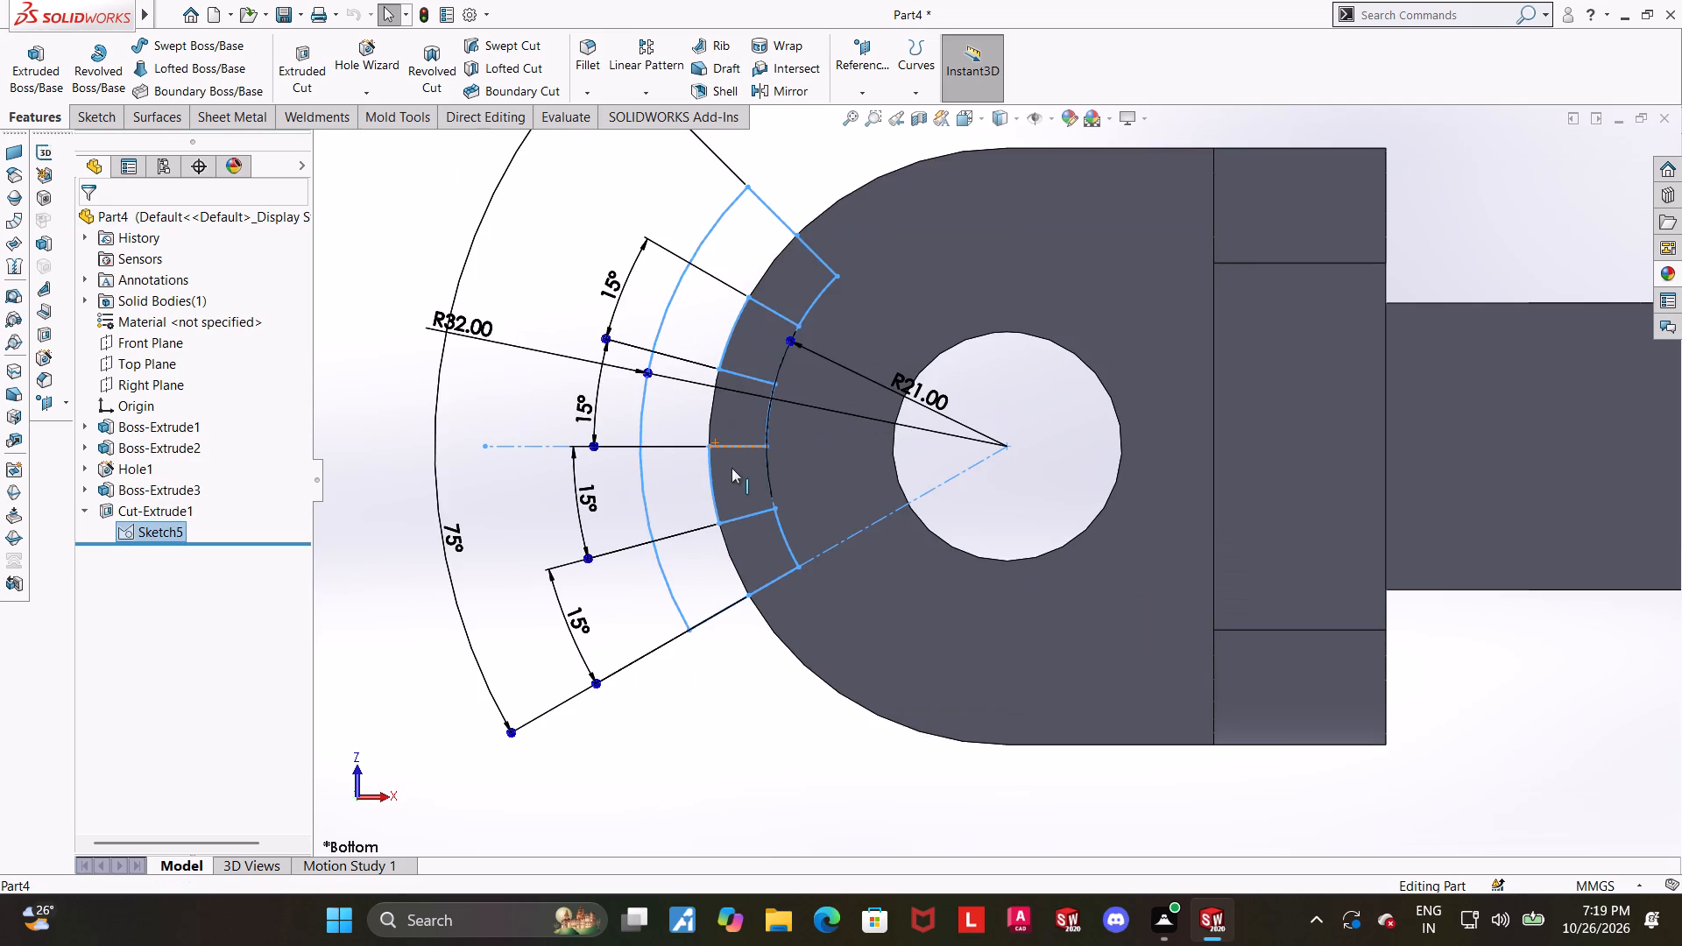
scroll(781, 468, down, 2)
scroll(815, 481, up, 3)
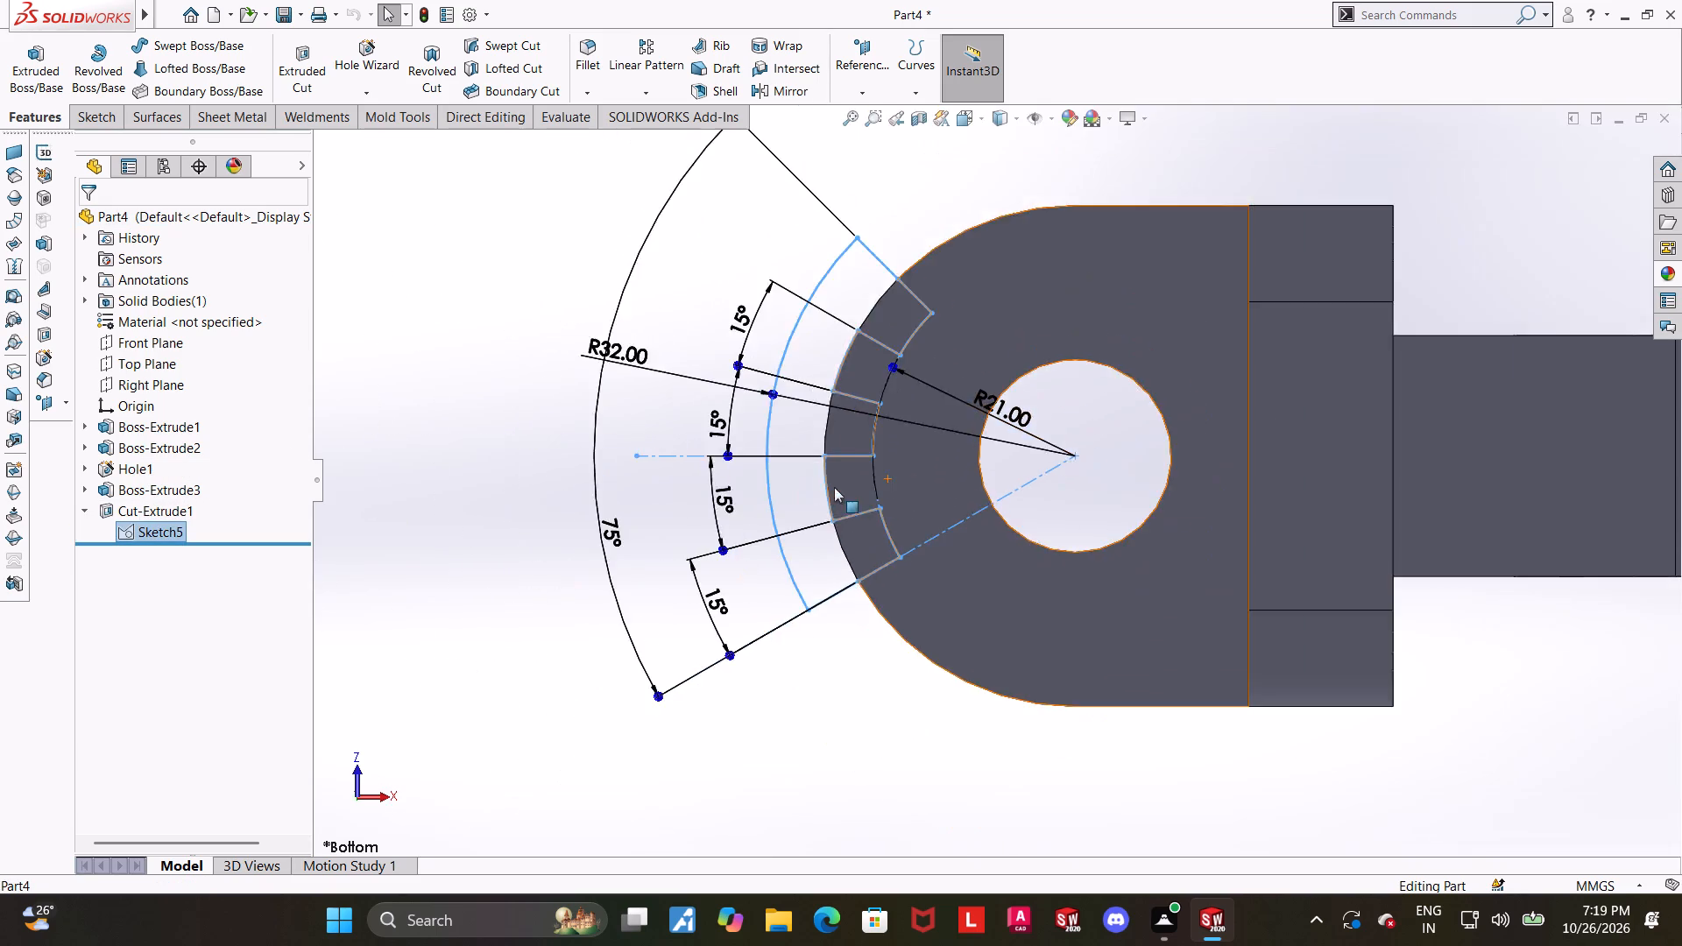
click(871, 694)
scroll(909, 461, down, 1)
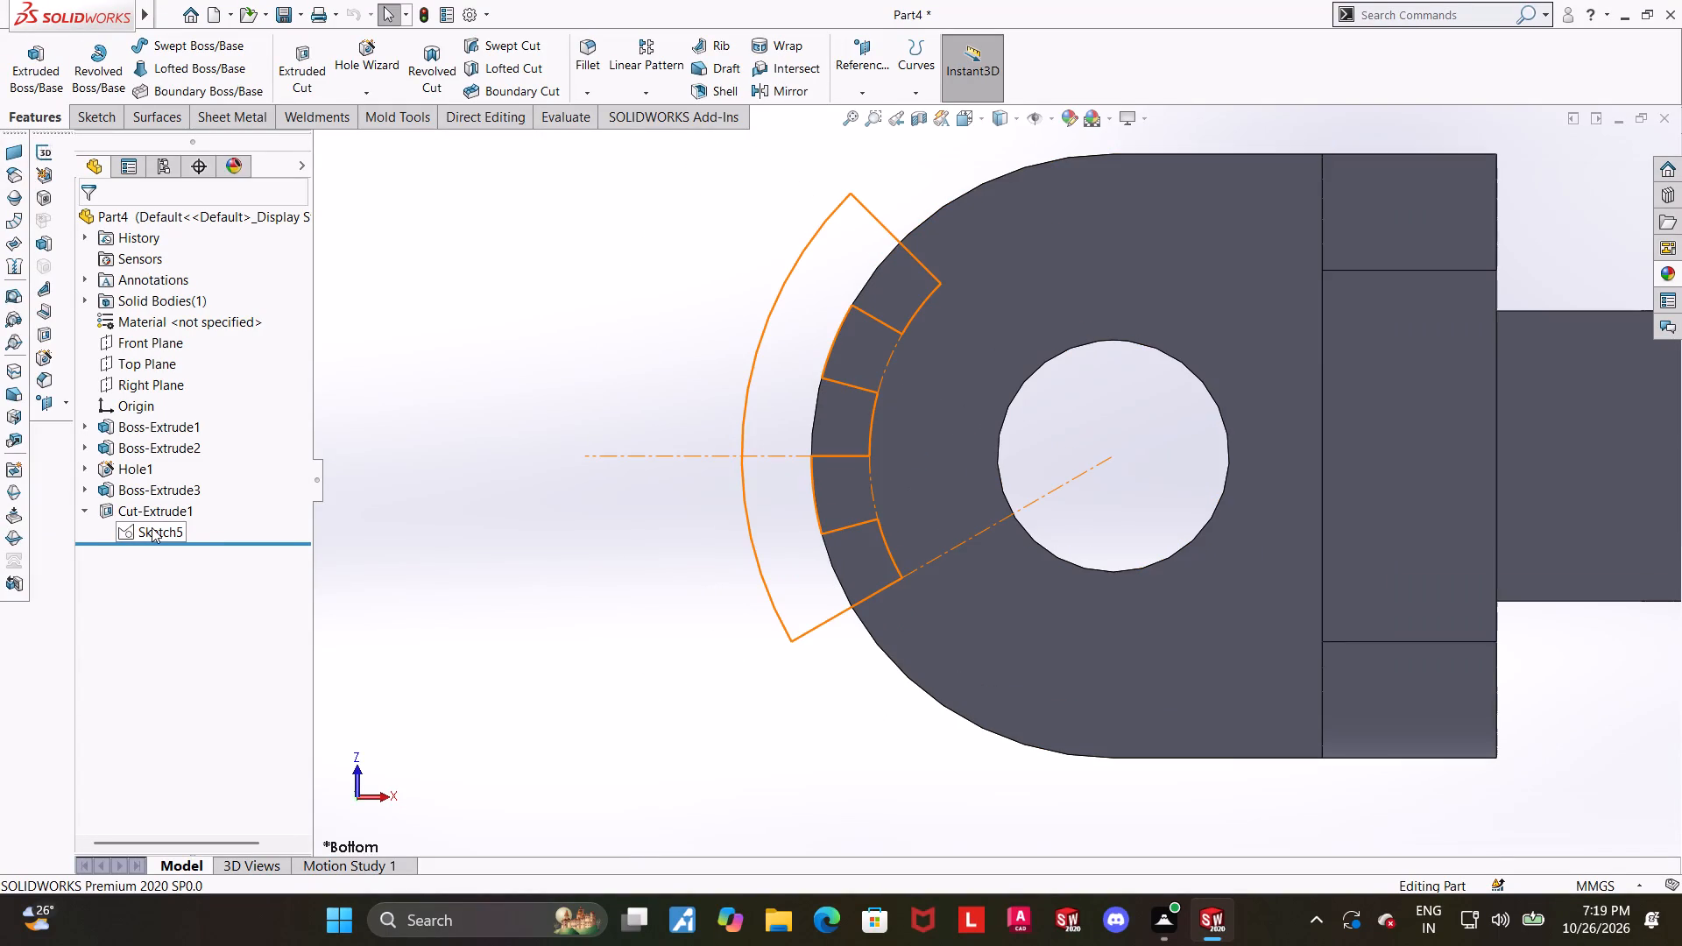
Open the notch cut's sketch for editing, examine its closed regions and dimensions, and exit the sketch.
click(152, 527)
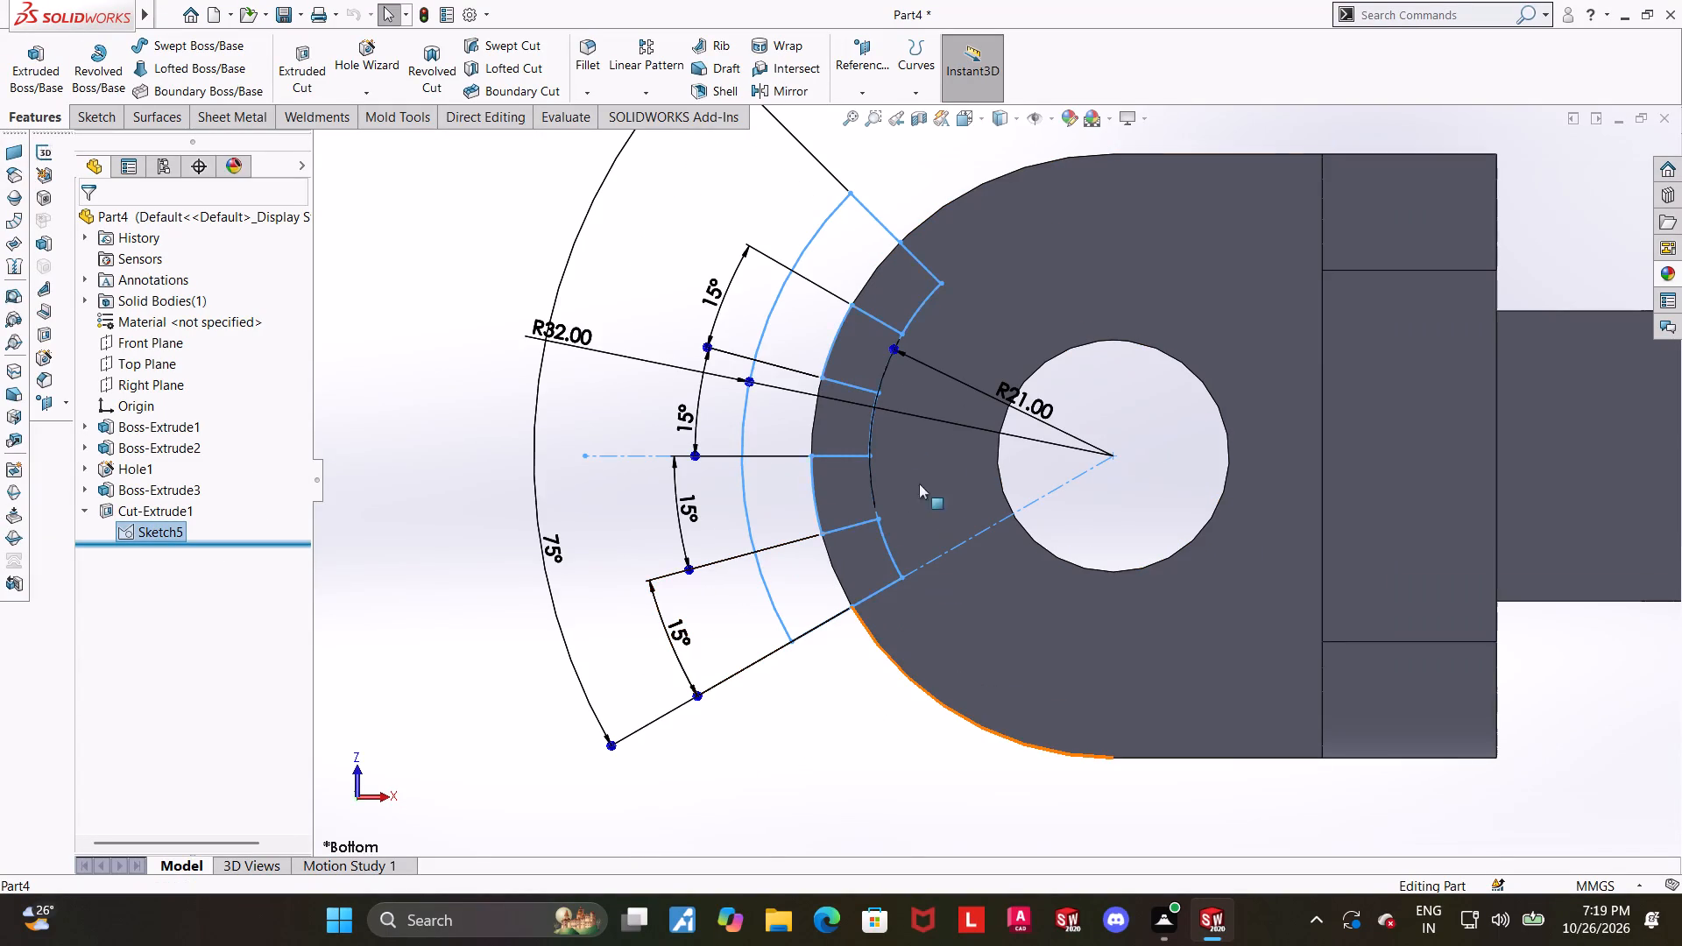
click(174, 529)
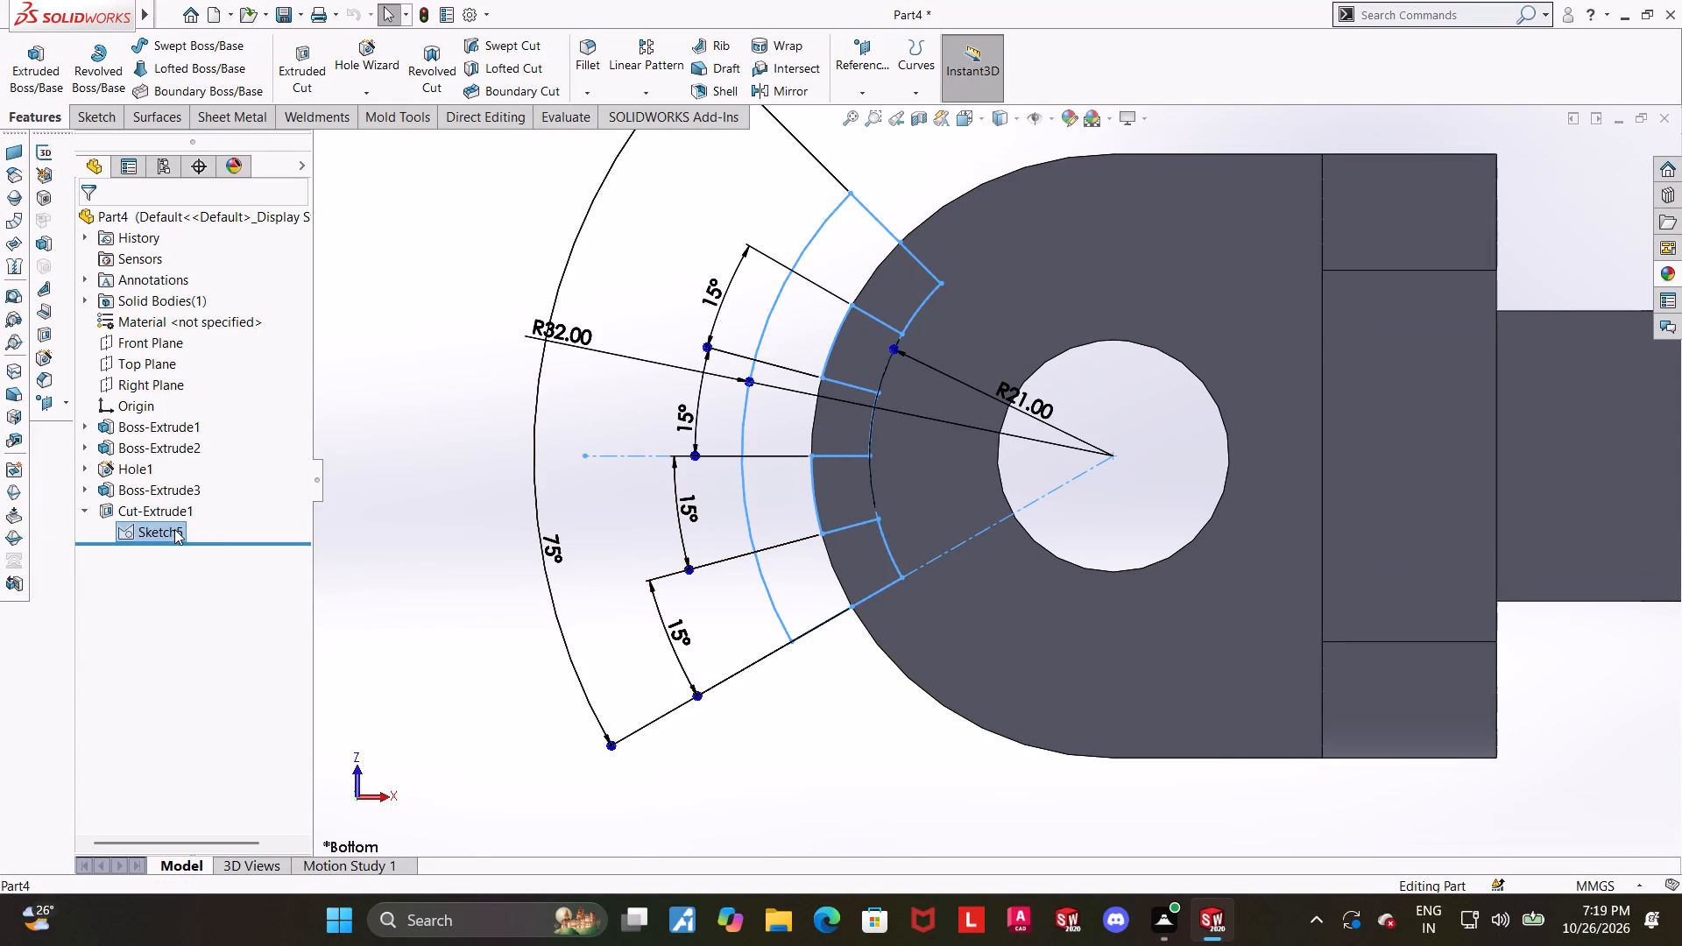
click(188, 483)
click(175, 533)
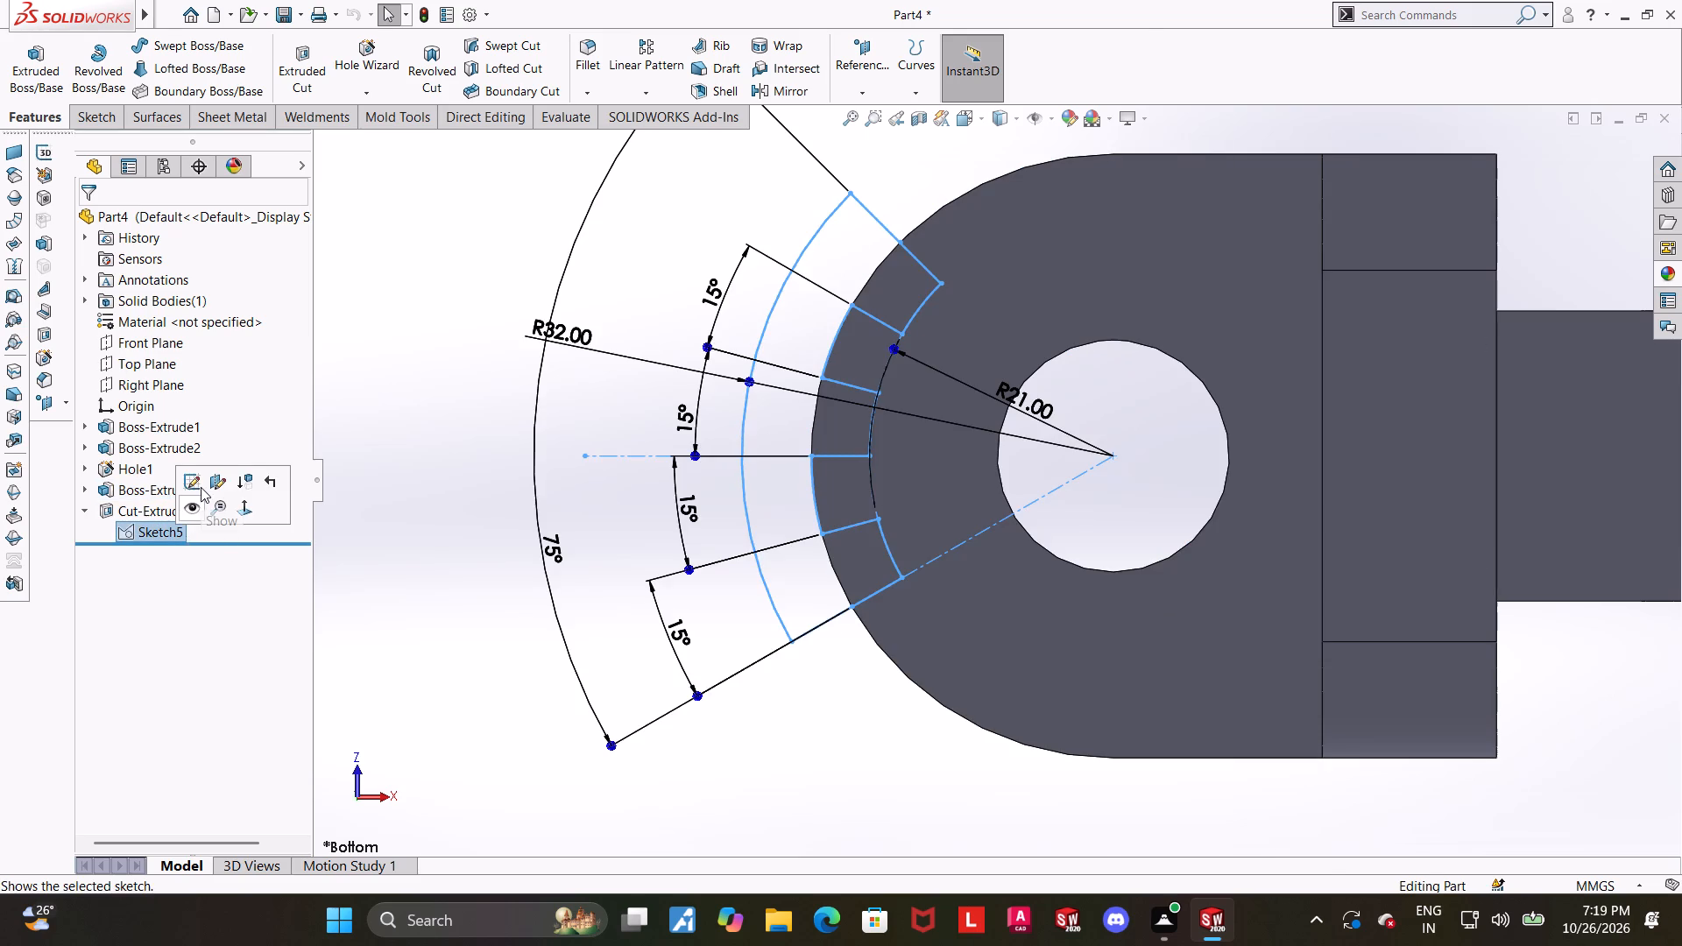
click(201, 487)
click(783, 715)
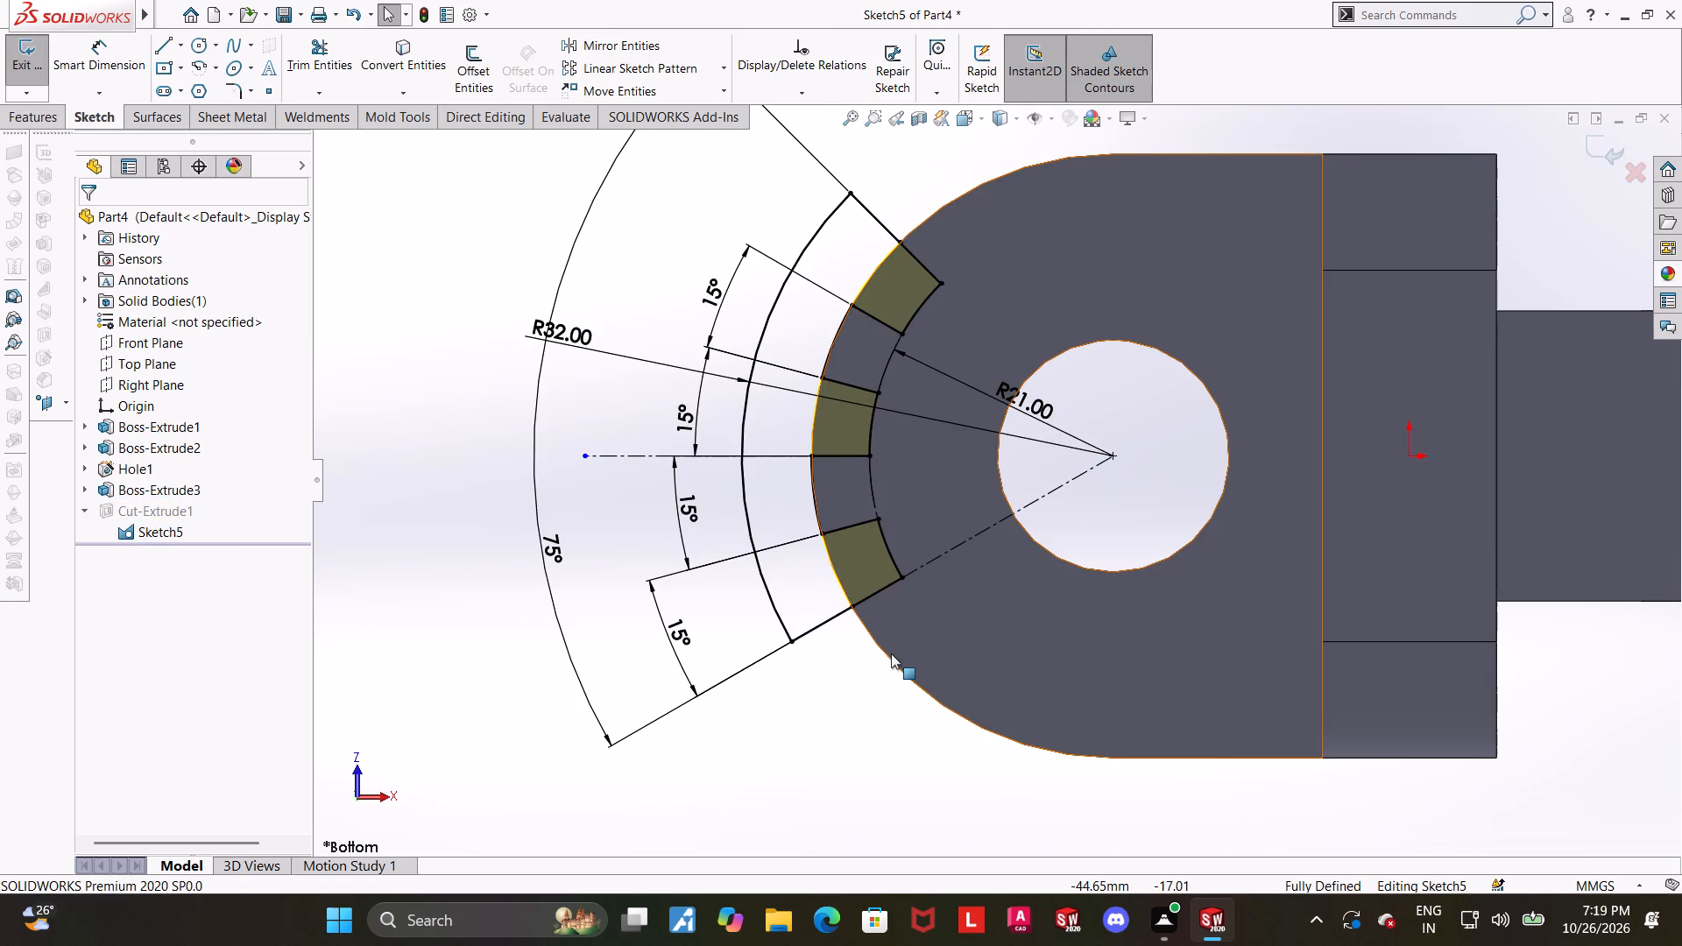
scroll(914, 471, down, 3)
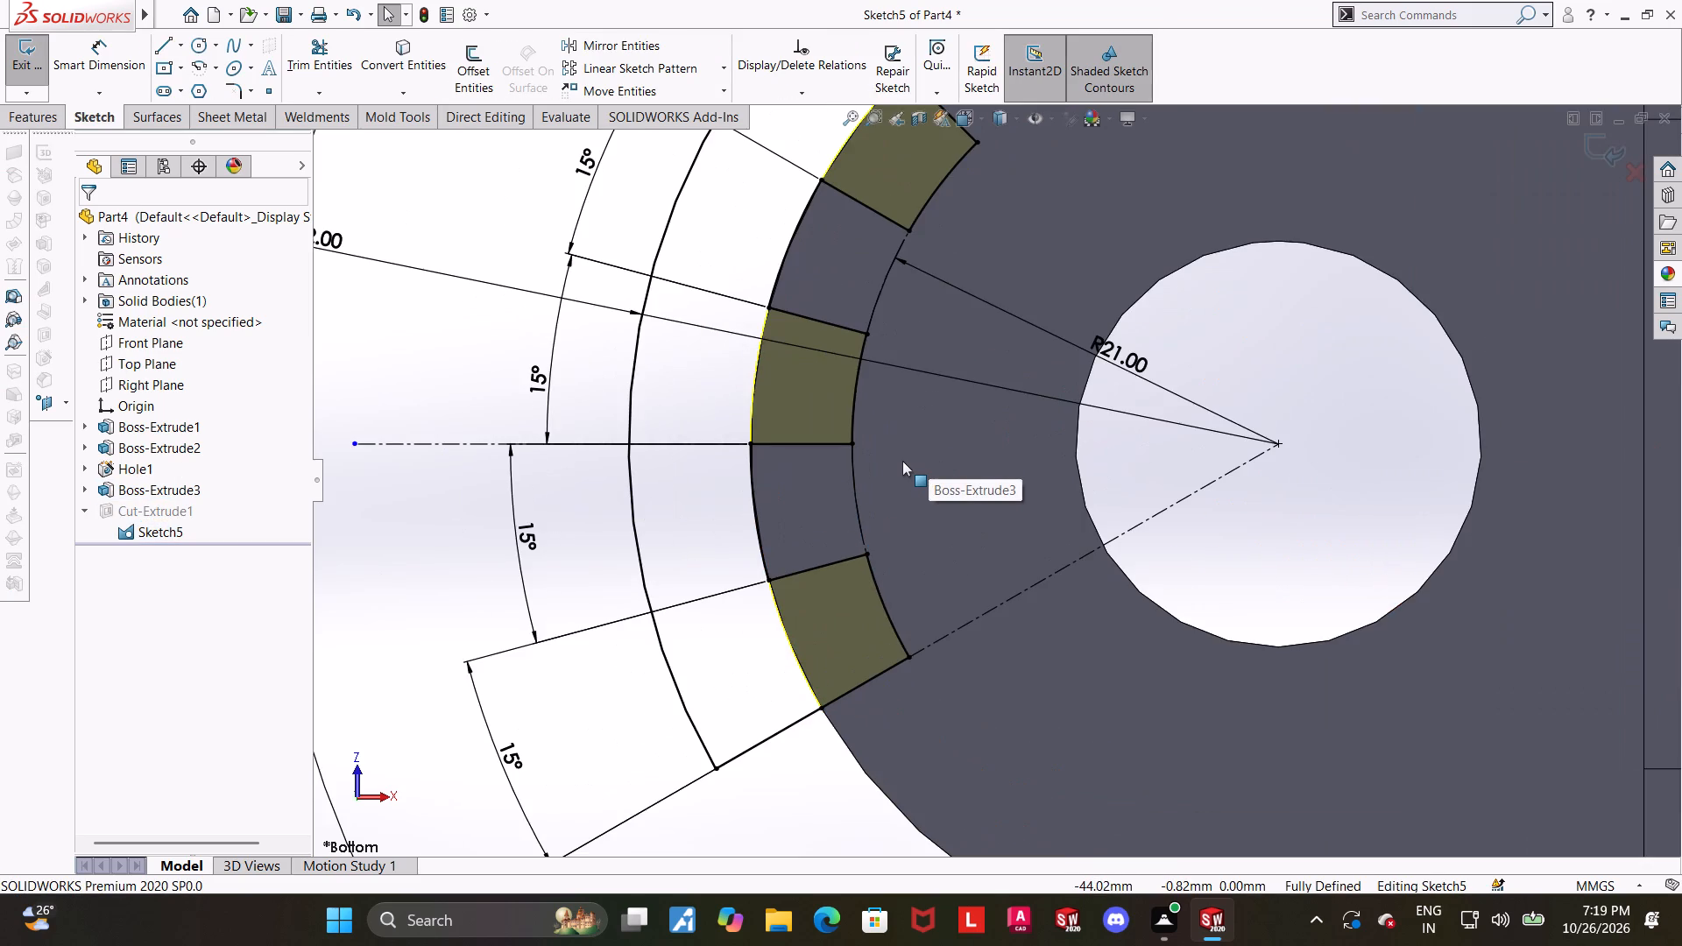
scroll(902, 461, up, 2)
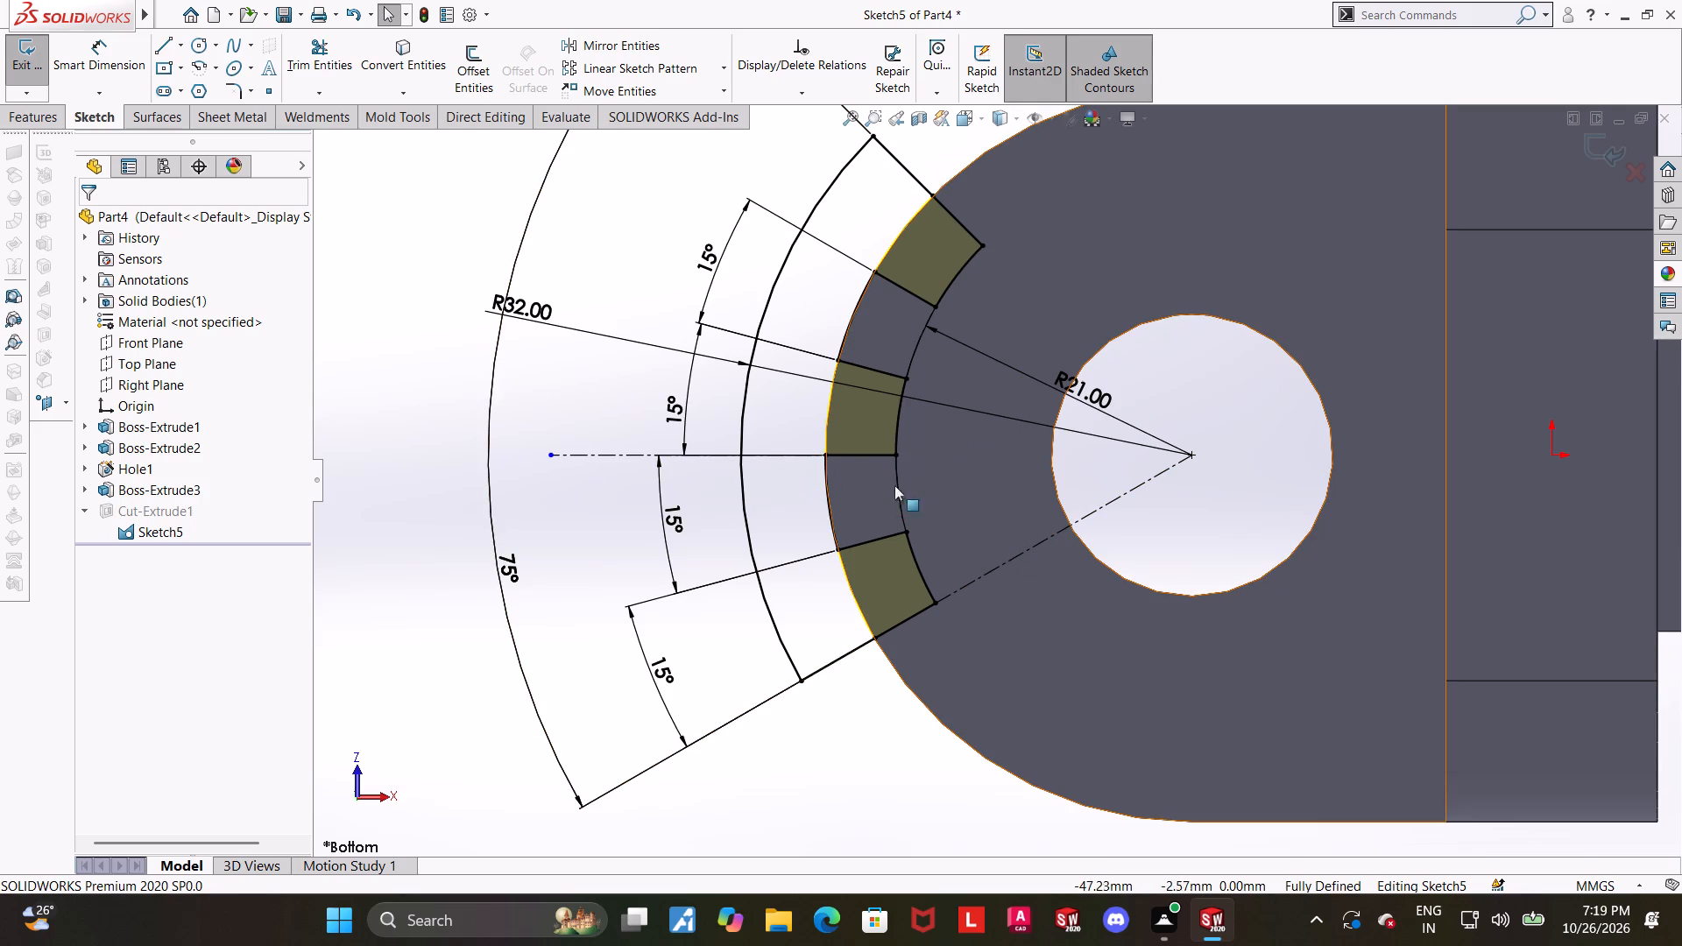
scroll(933, 438, up, 2)
scroll(1013, 411, down, 1)
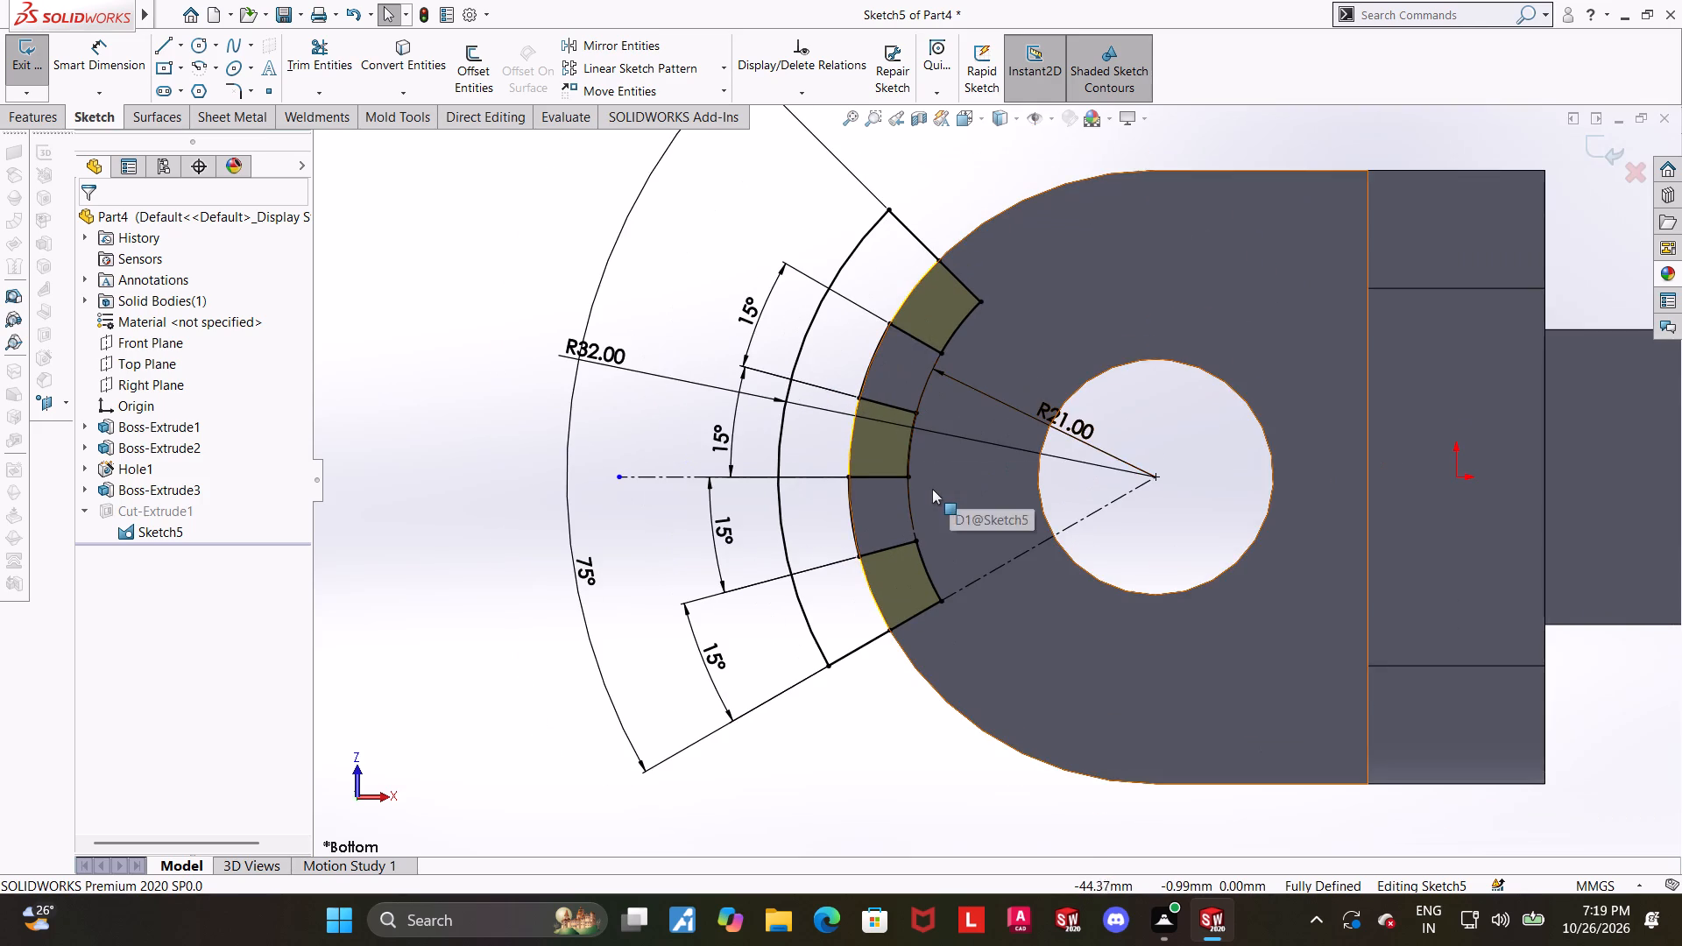
scroll(931, 489, down, 1)
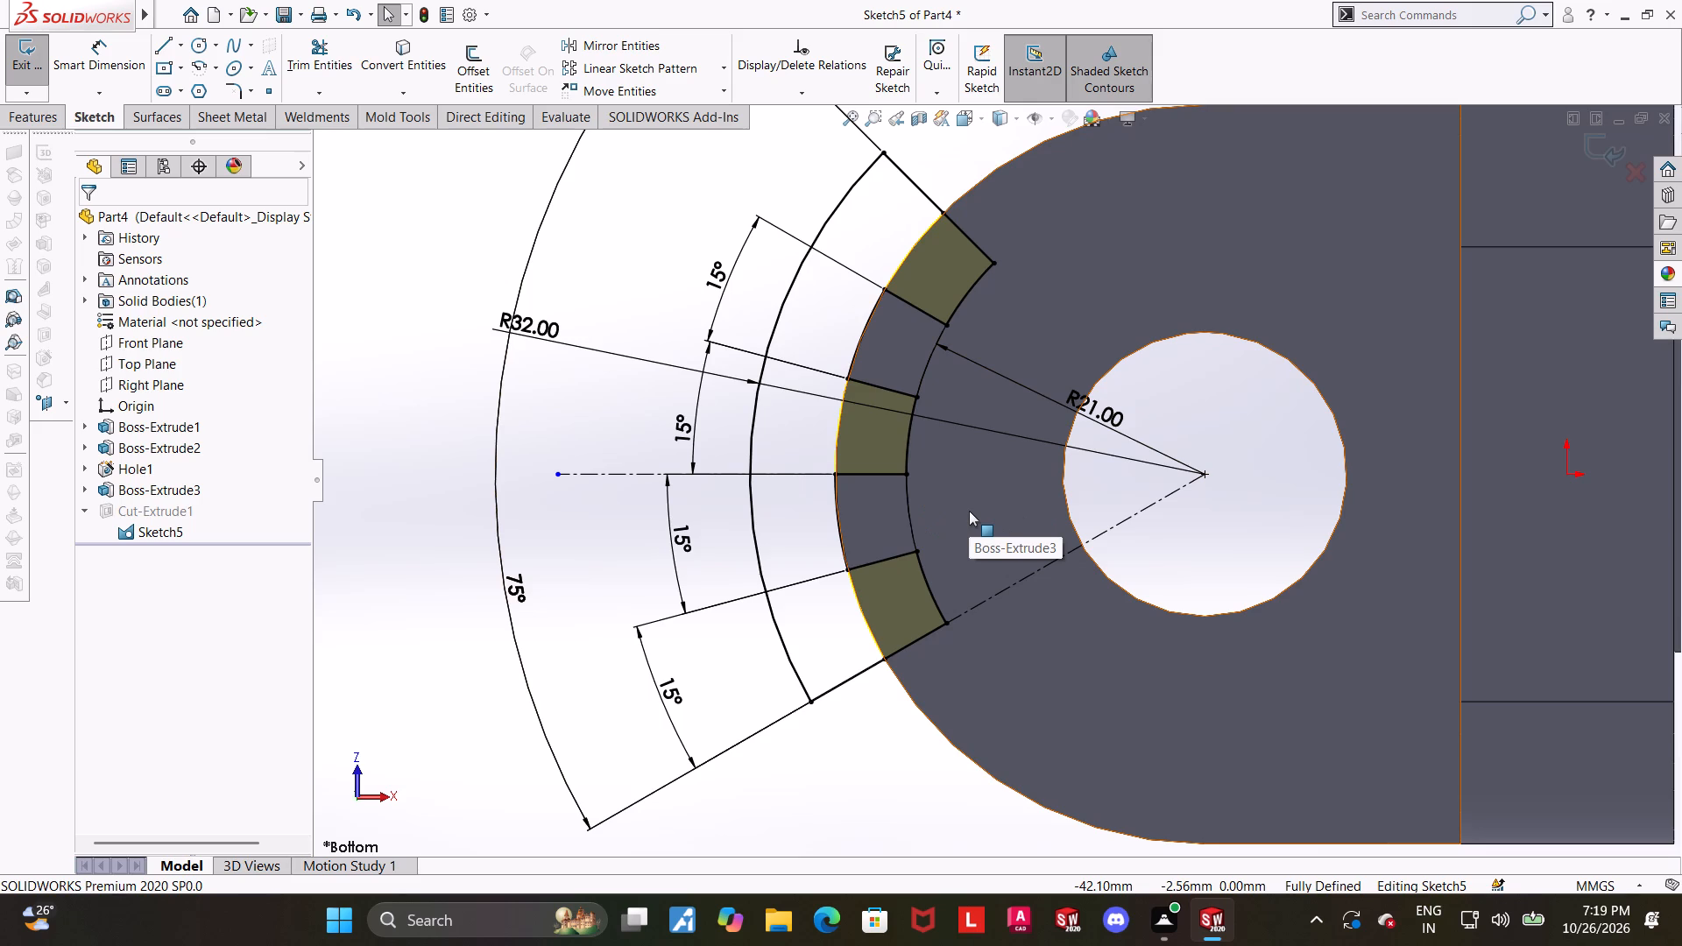
scroll(969, 511, up, 3)
middle_drag(1002, 643, 985, 501)
click(1596, 139)
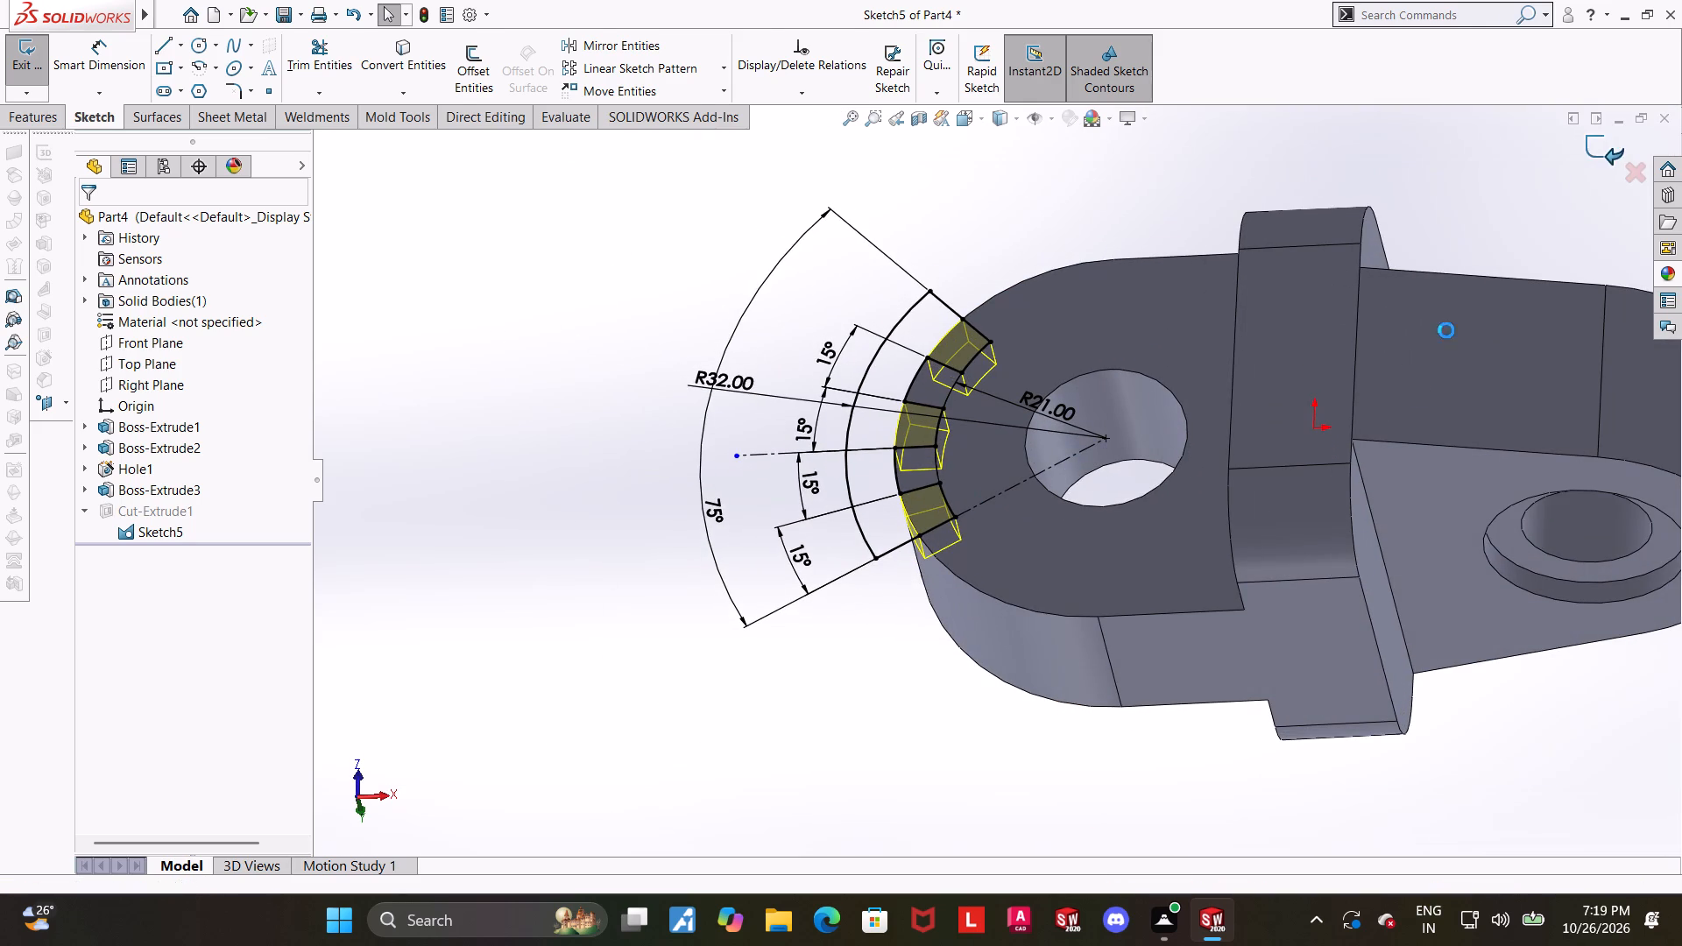
Measure the distance between the lug's flat face and the floor of one notch.
middle_drag(1255, 583, 1317, 520)
click(1239, 724)
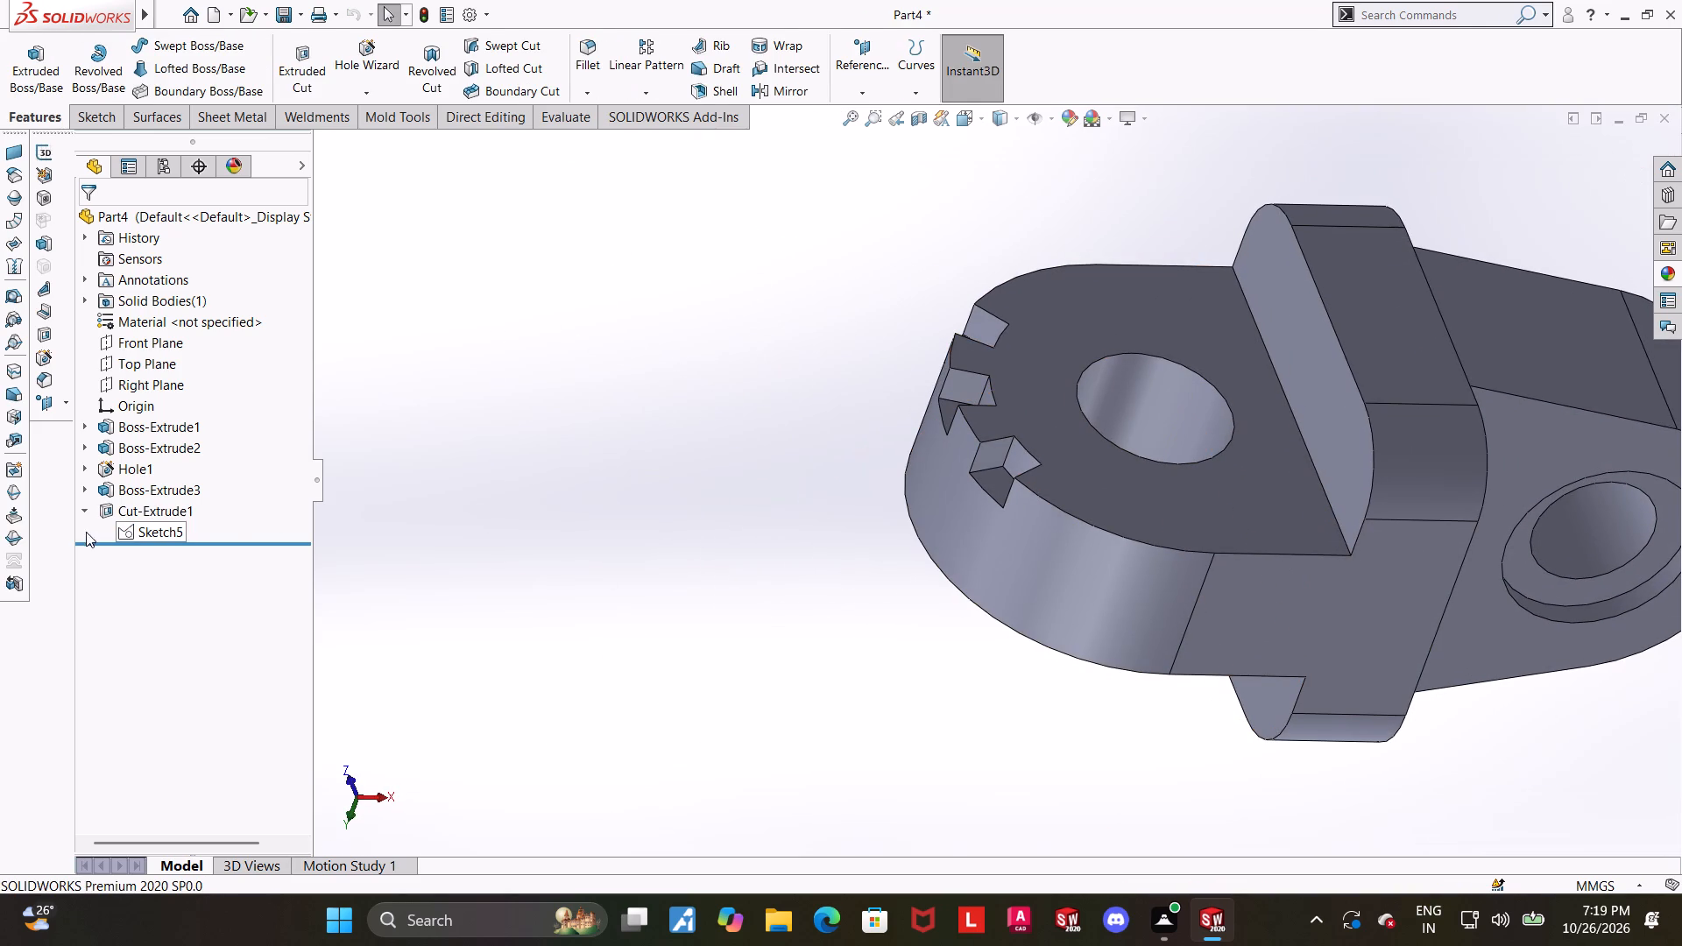
click(83, 512)
click(567, 116)
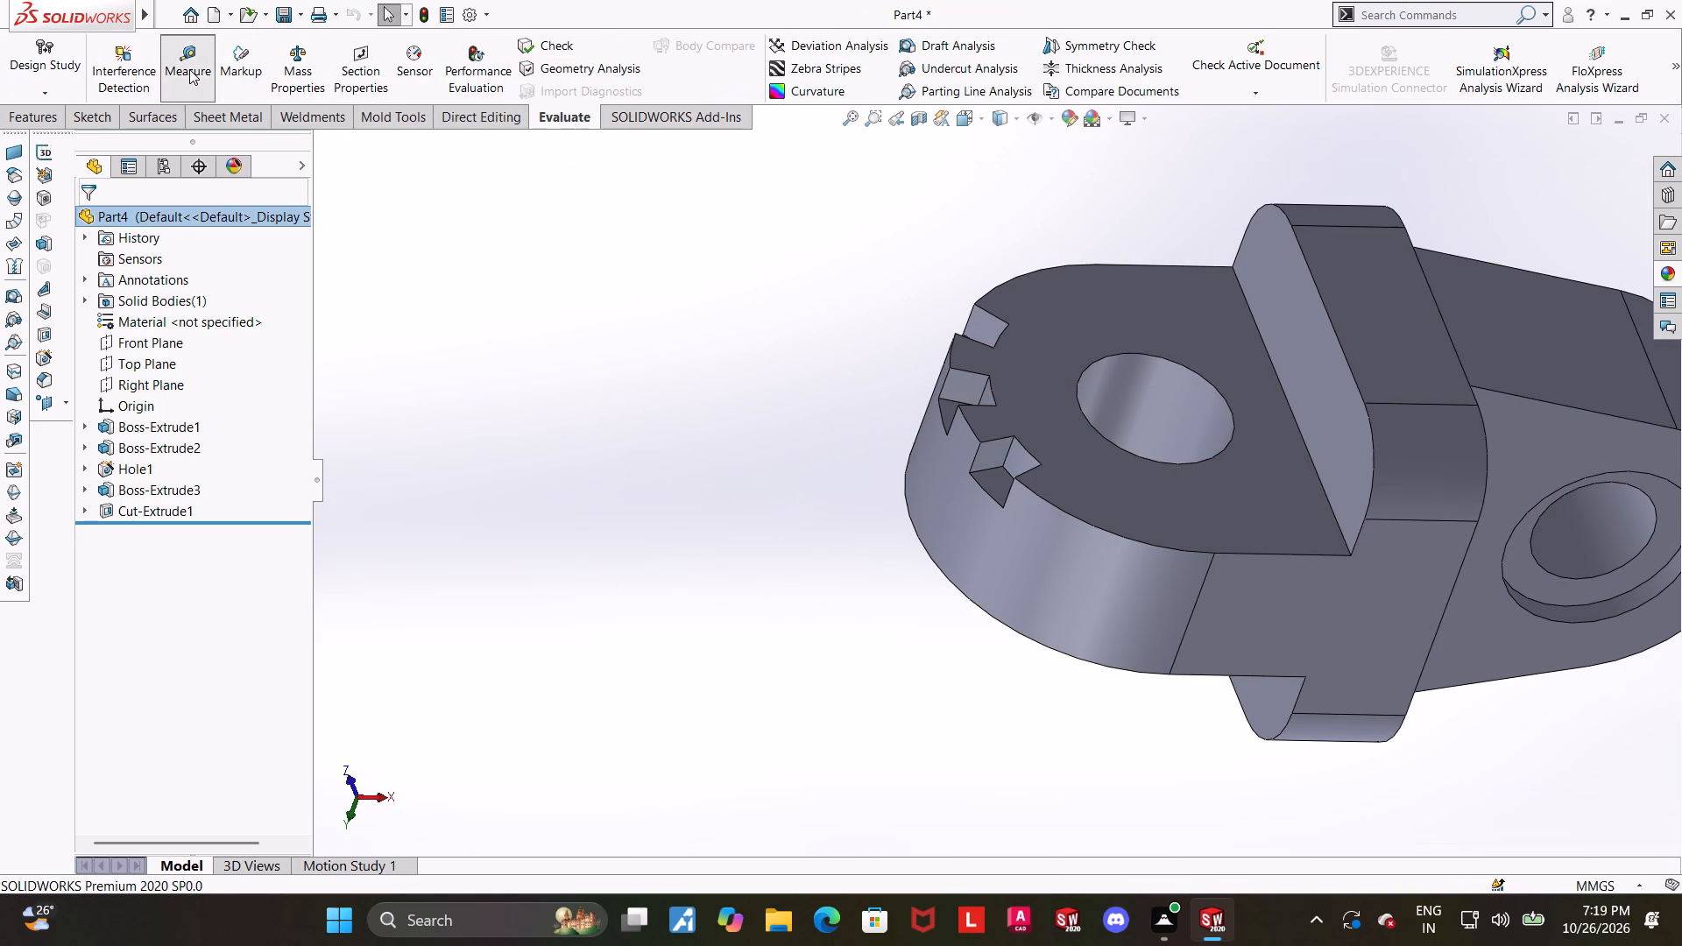
click(189, 69)
click(1176, 497)
click(993, 475)
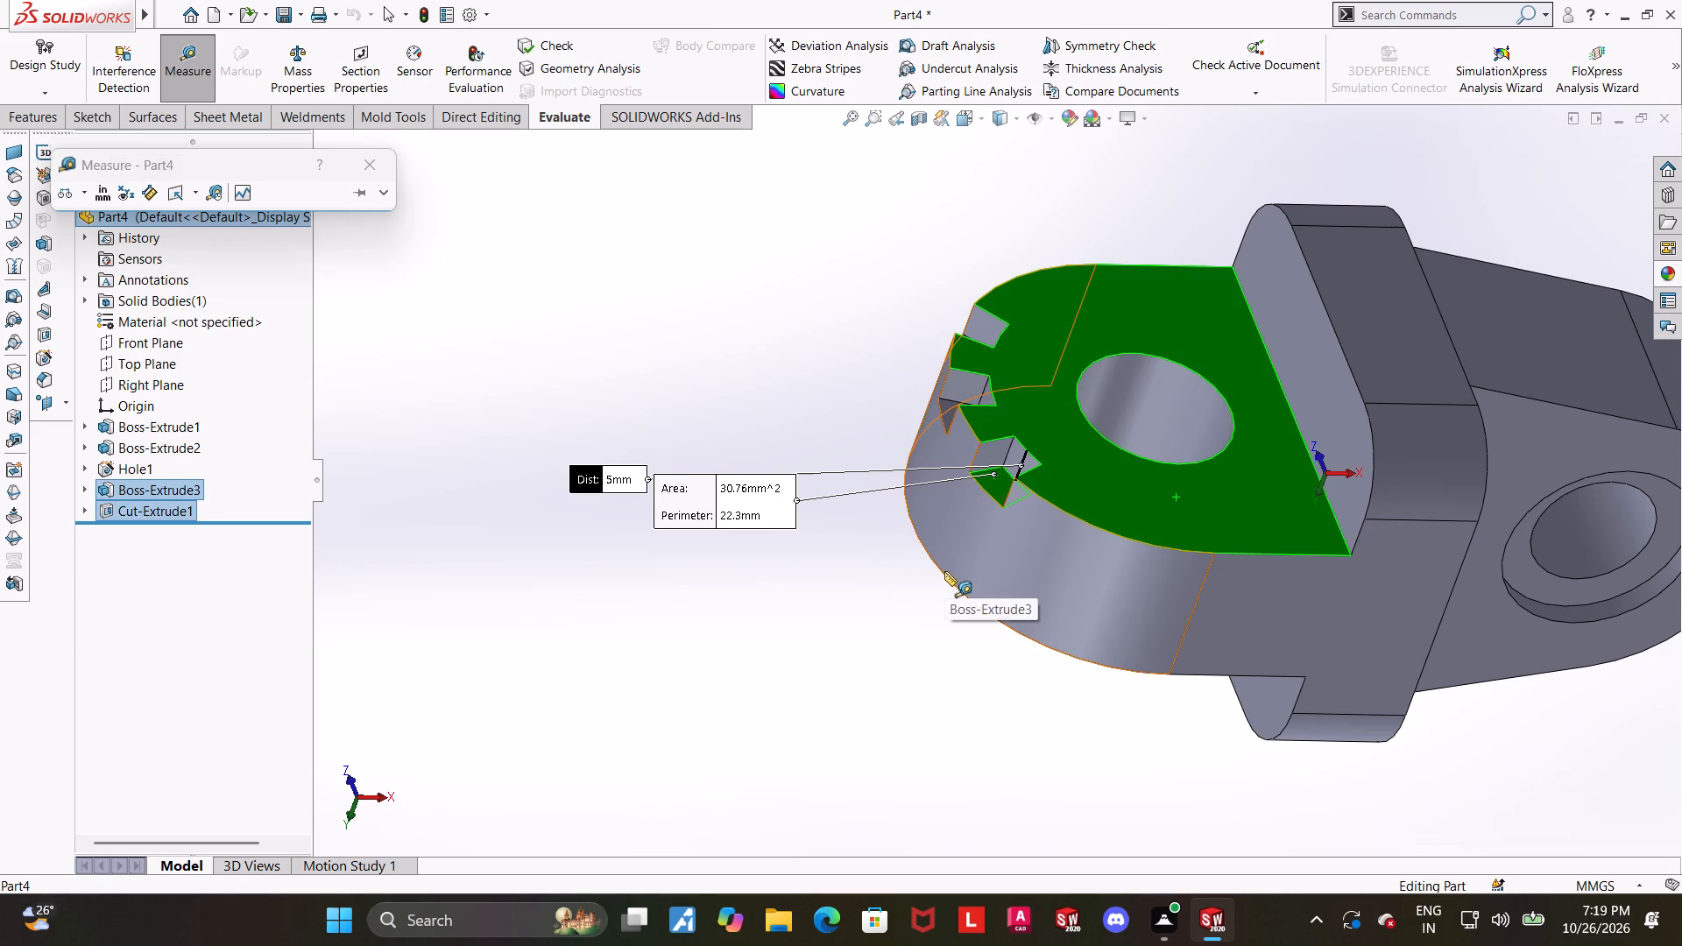
key(Escape)
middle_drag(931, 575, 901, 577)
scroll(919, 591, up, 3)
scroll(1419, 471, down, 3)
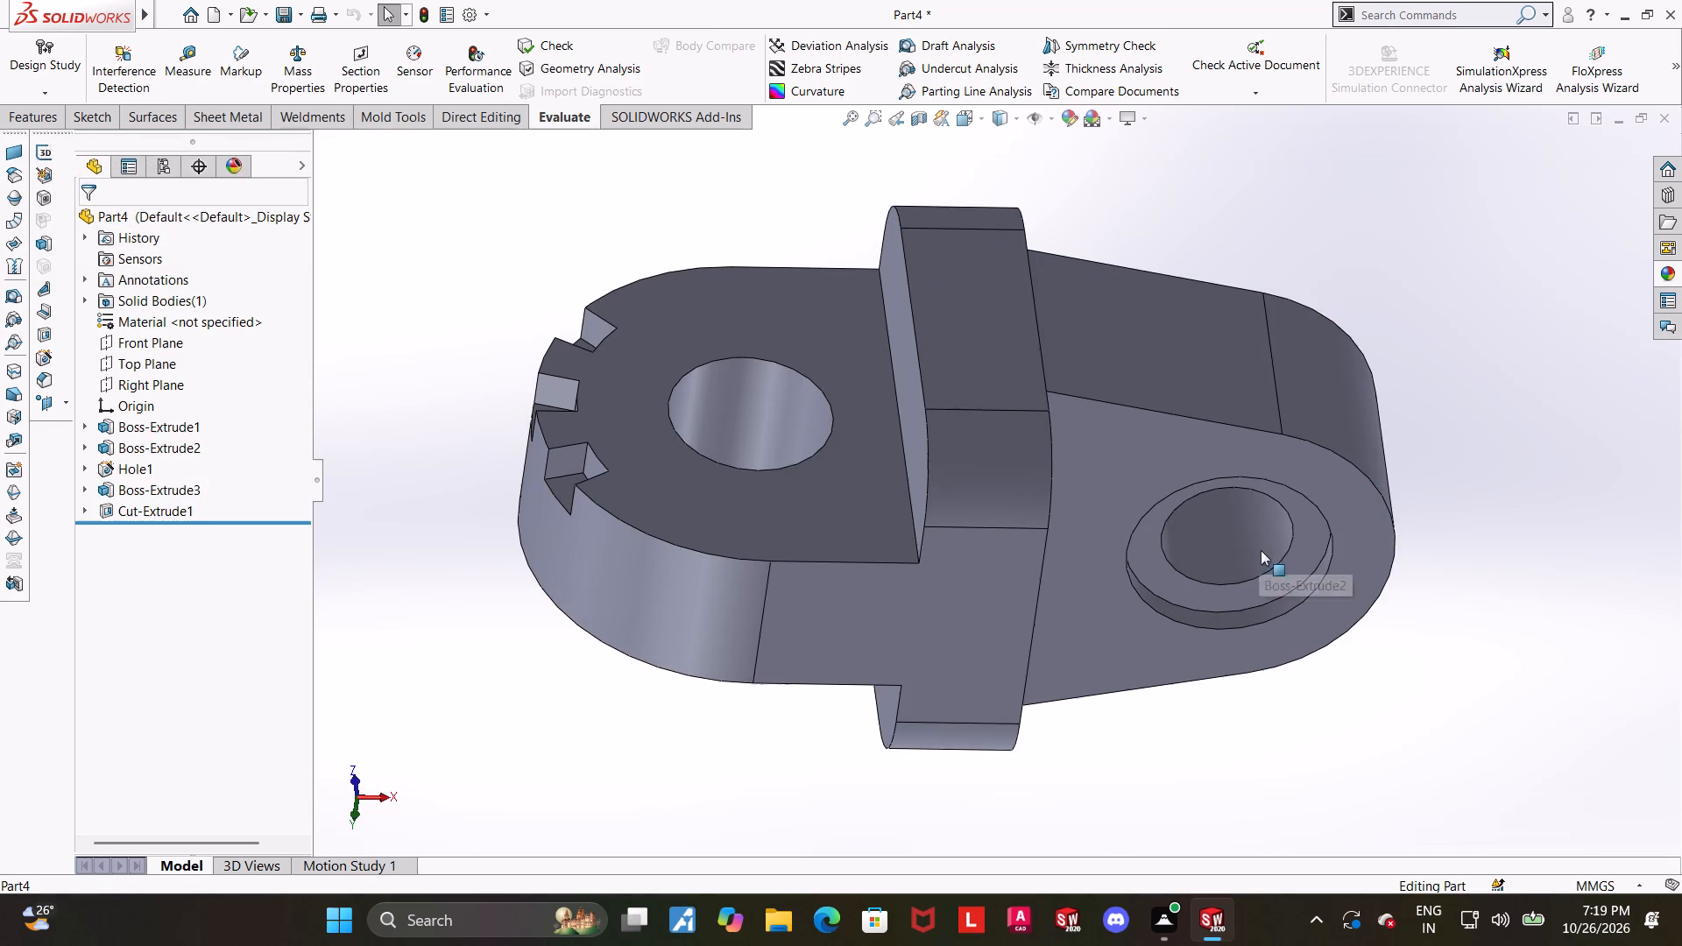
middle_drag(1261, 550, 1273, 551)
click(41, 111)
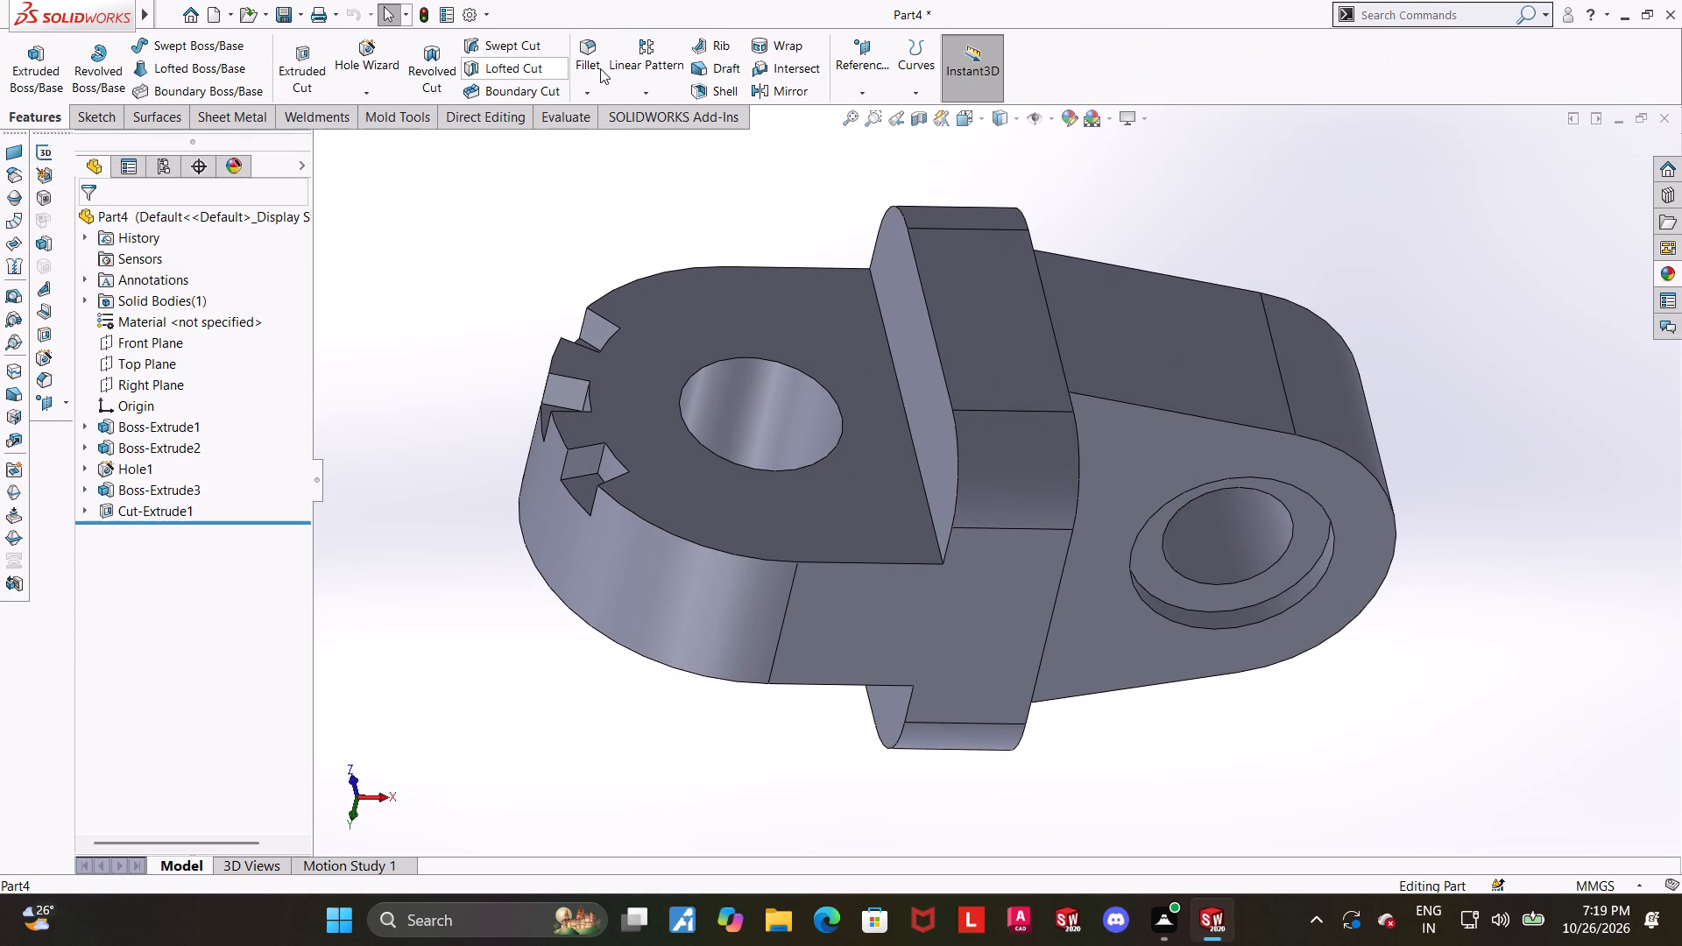
Fillet the four straight edges where the two lugs meet the block with a 2 mm radius.
click(600, 68)
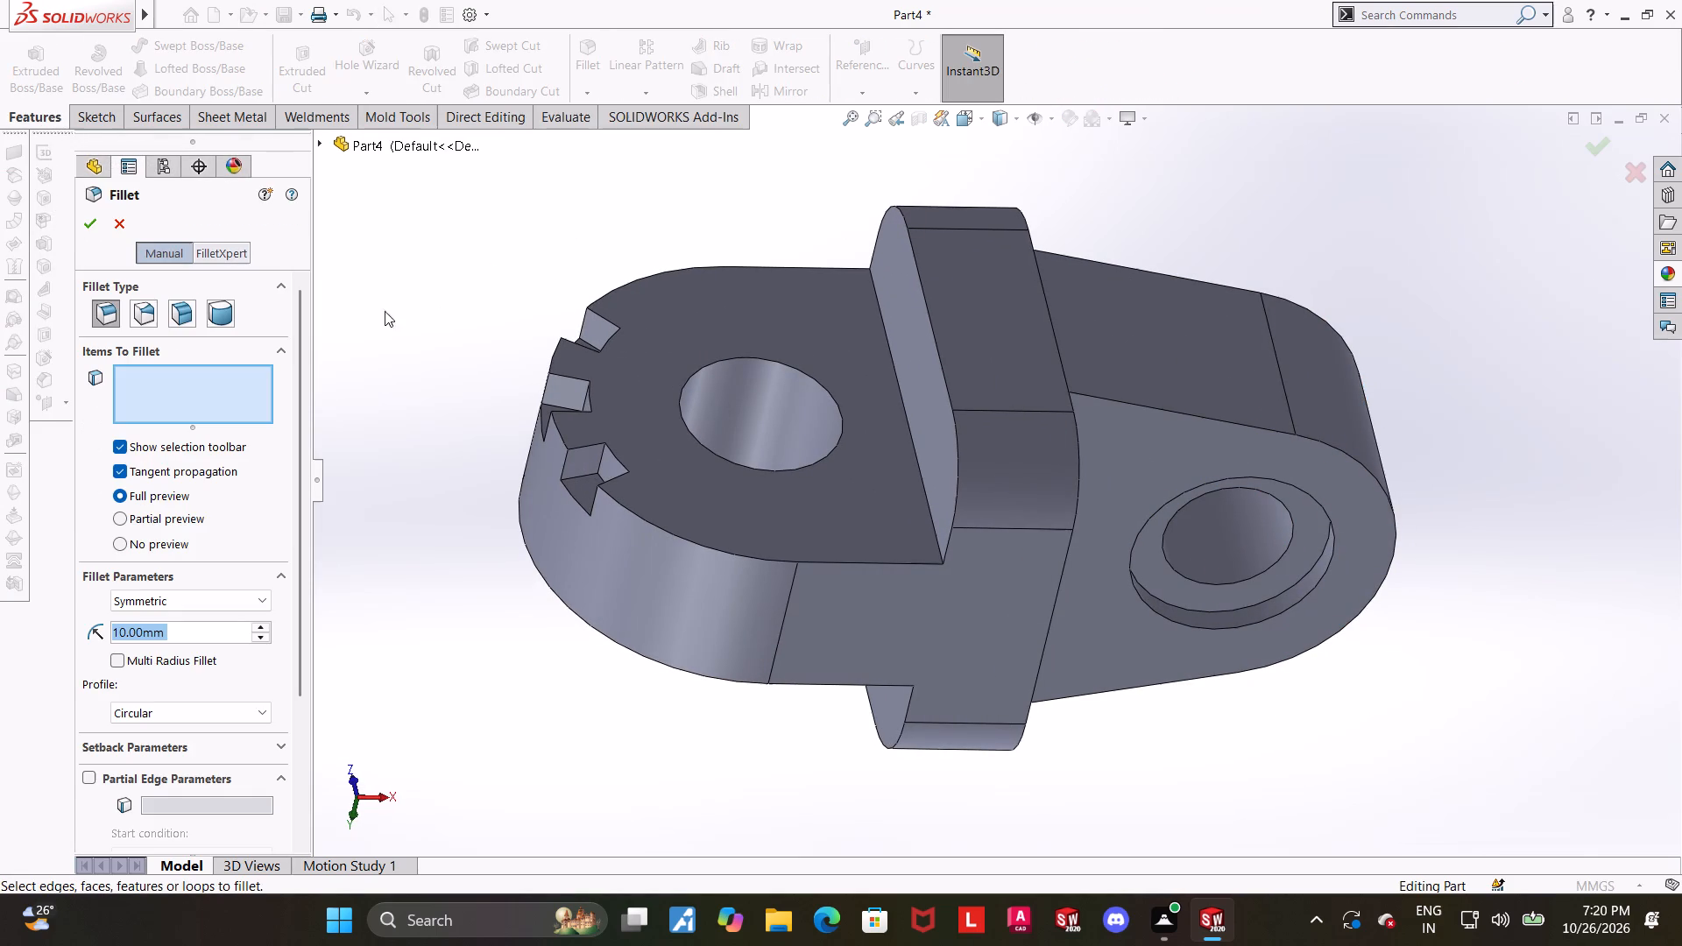
key(2)
key(Return)
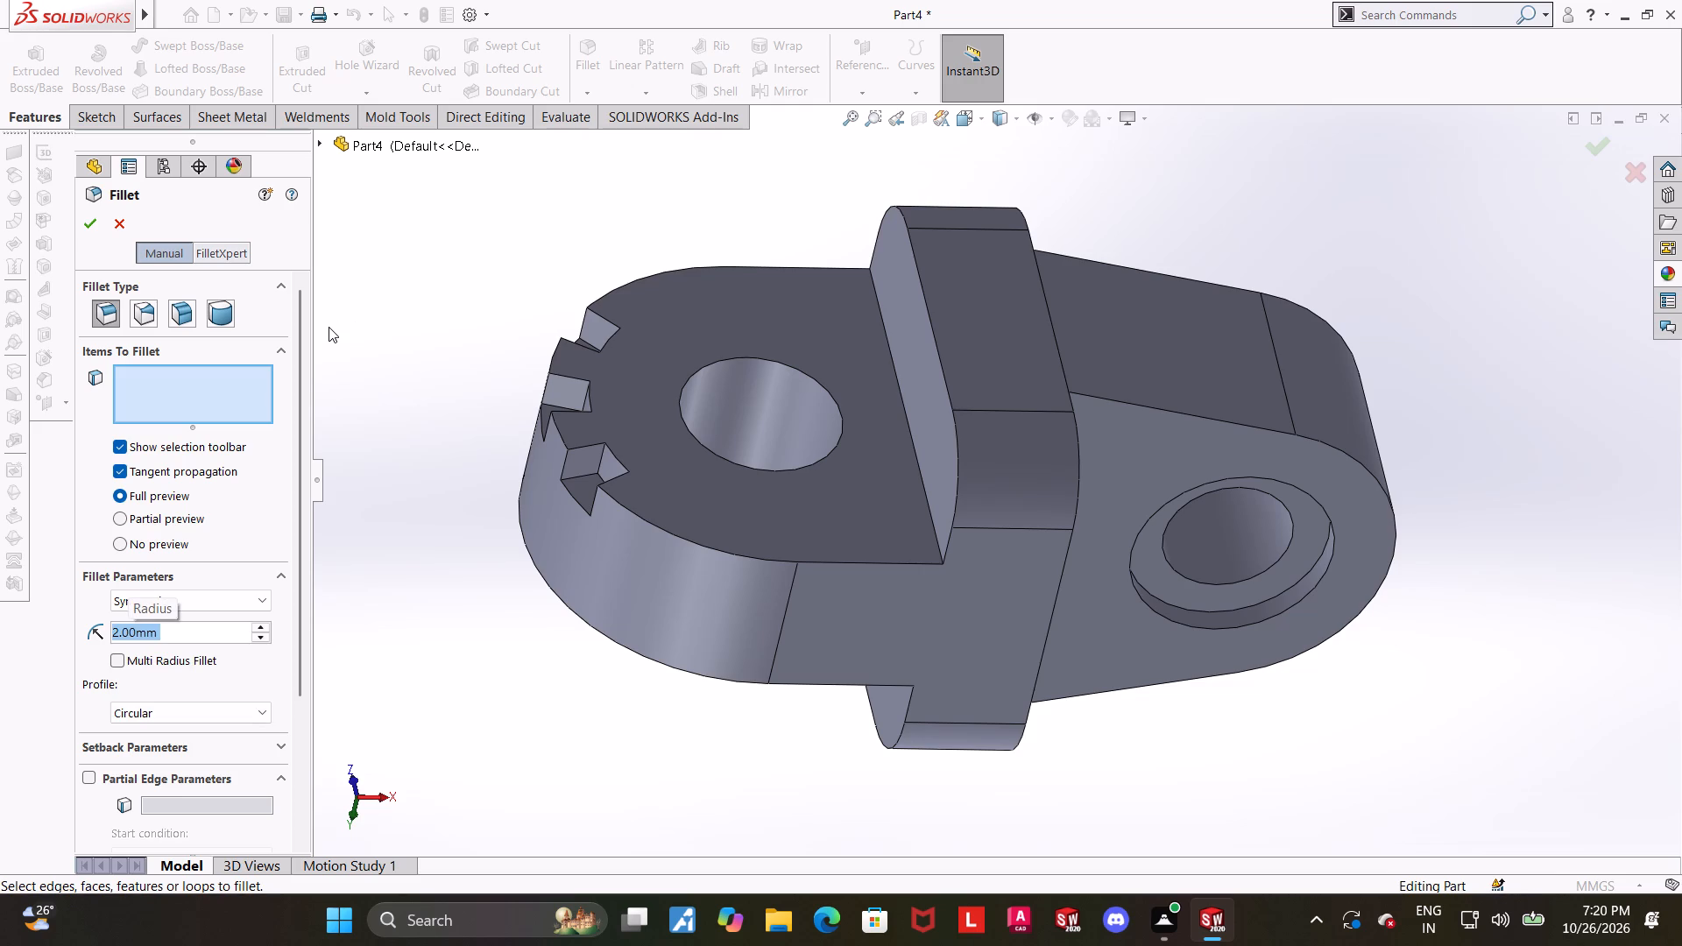
click(910, 423)
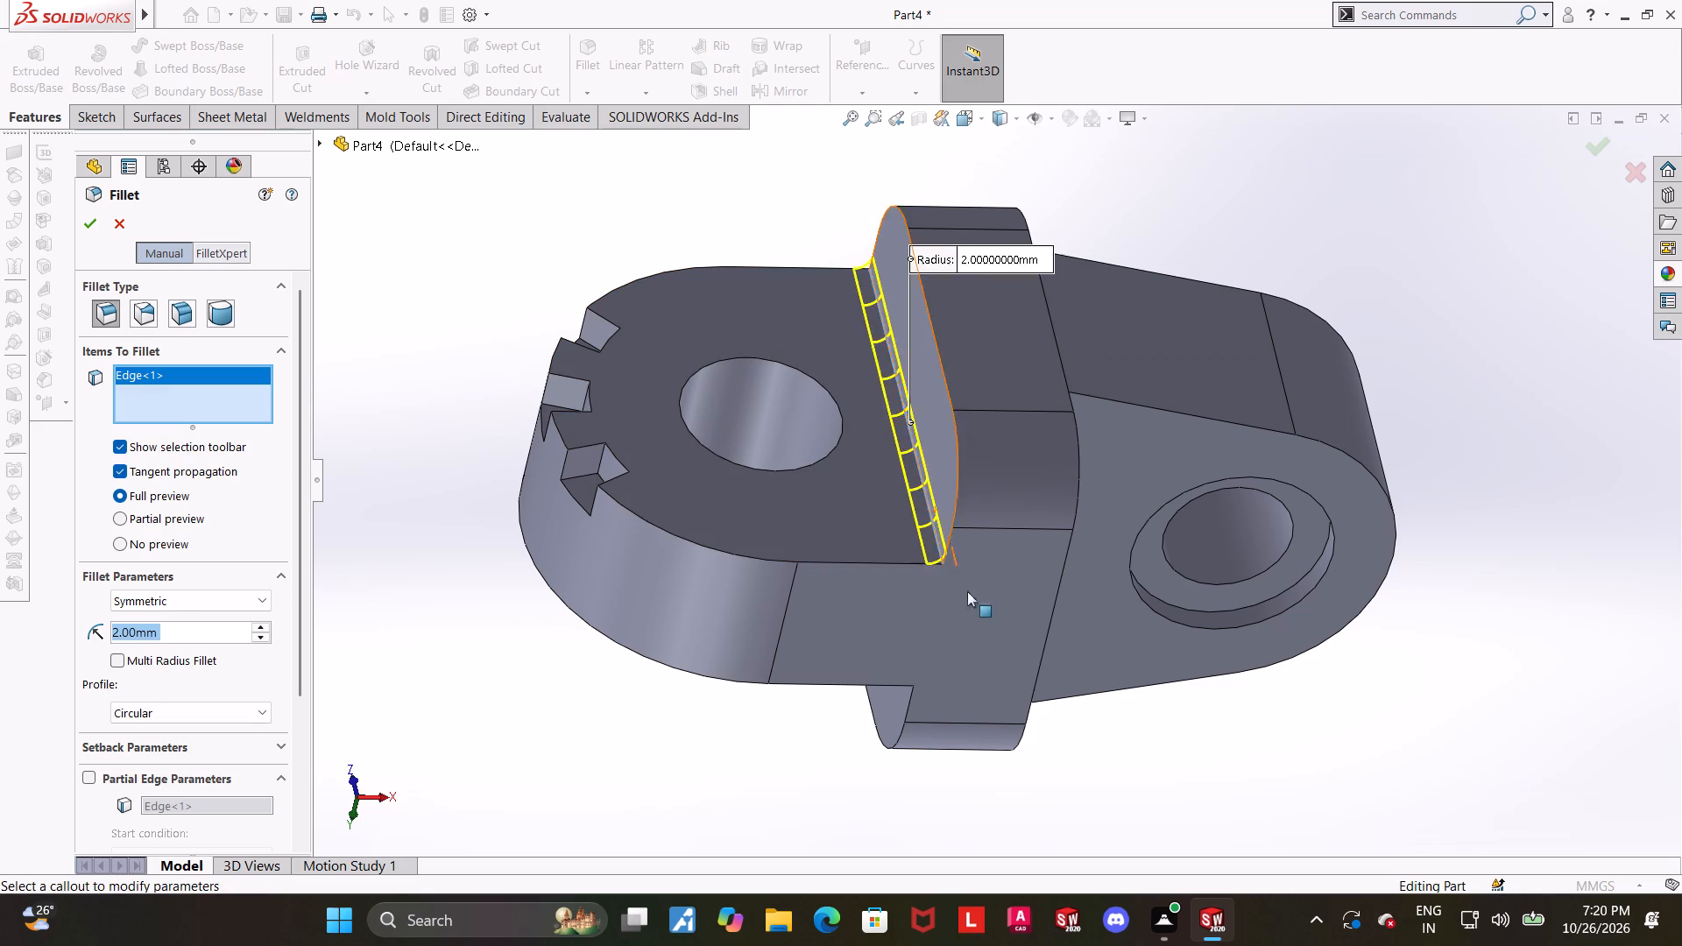
scroll(969, 634, up, 3)
middle_drag(958, 650, 1048, 437)
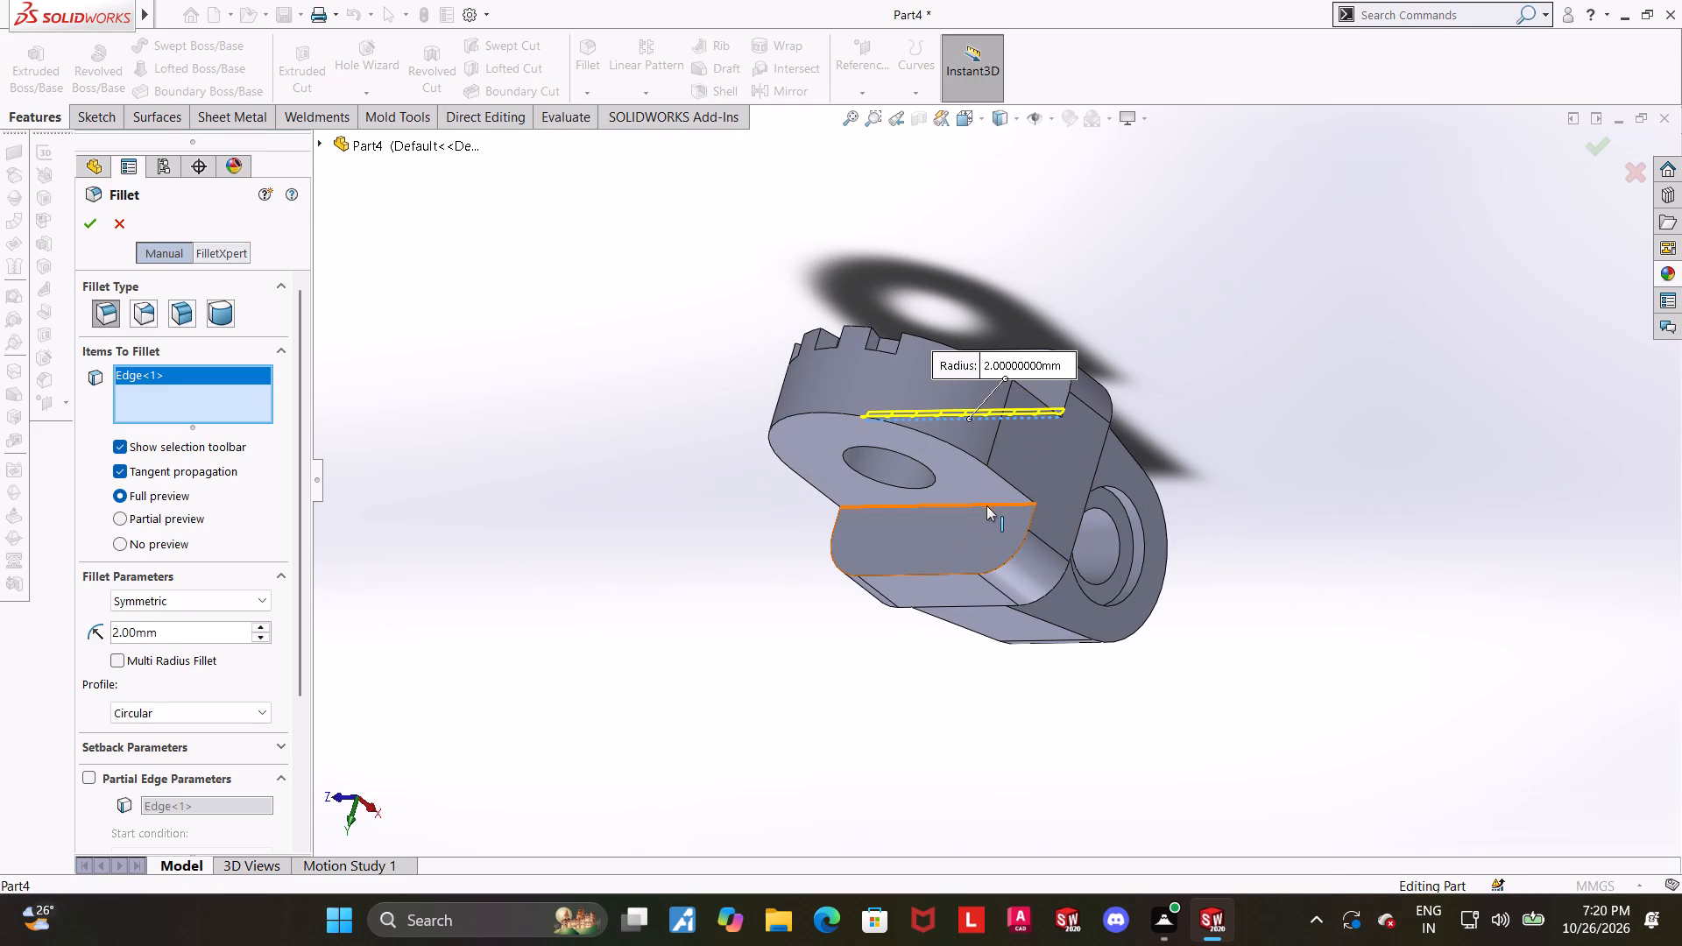
click(986, 505)
middle_drag(1259, 500, 1076, 527)
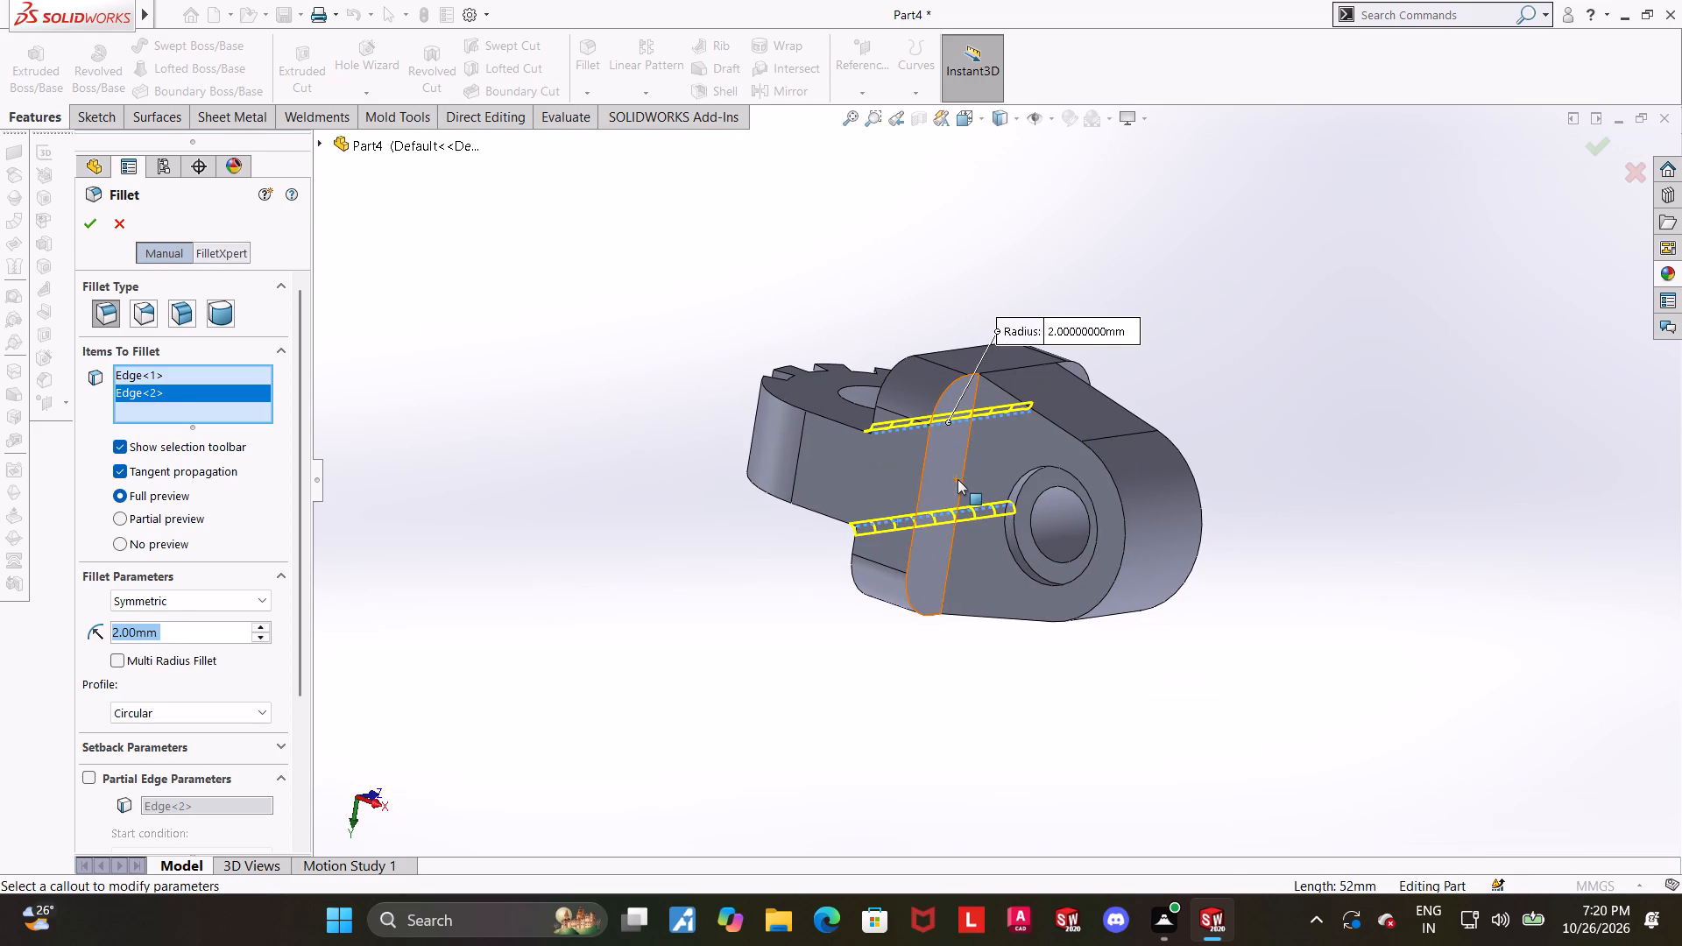
click(961, 478)
middle_drag(1146, 469, 992, 534)
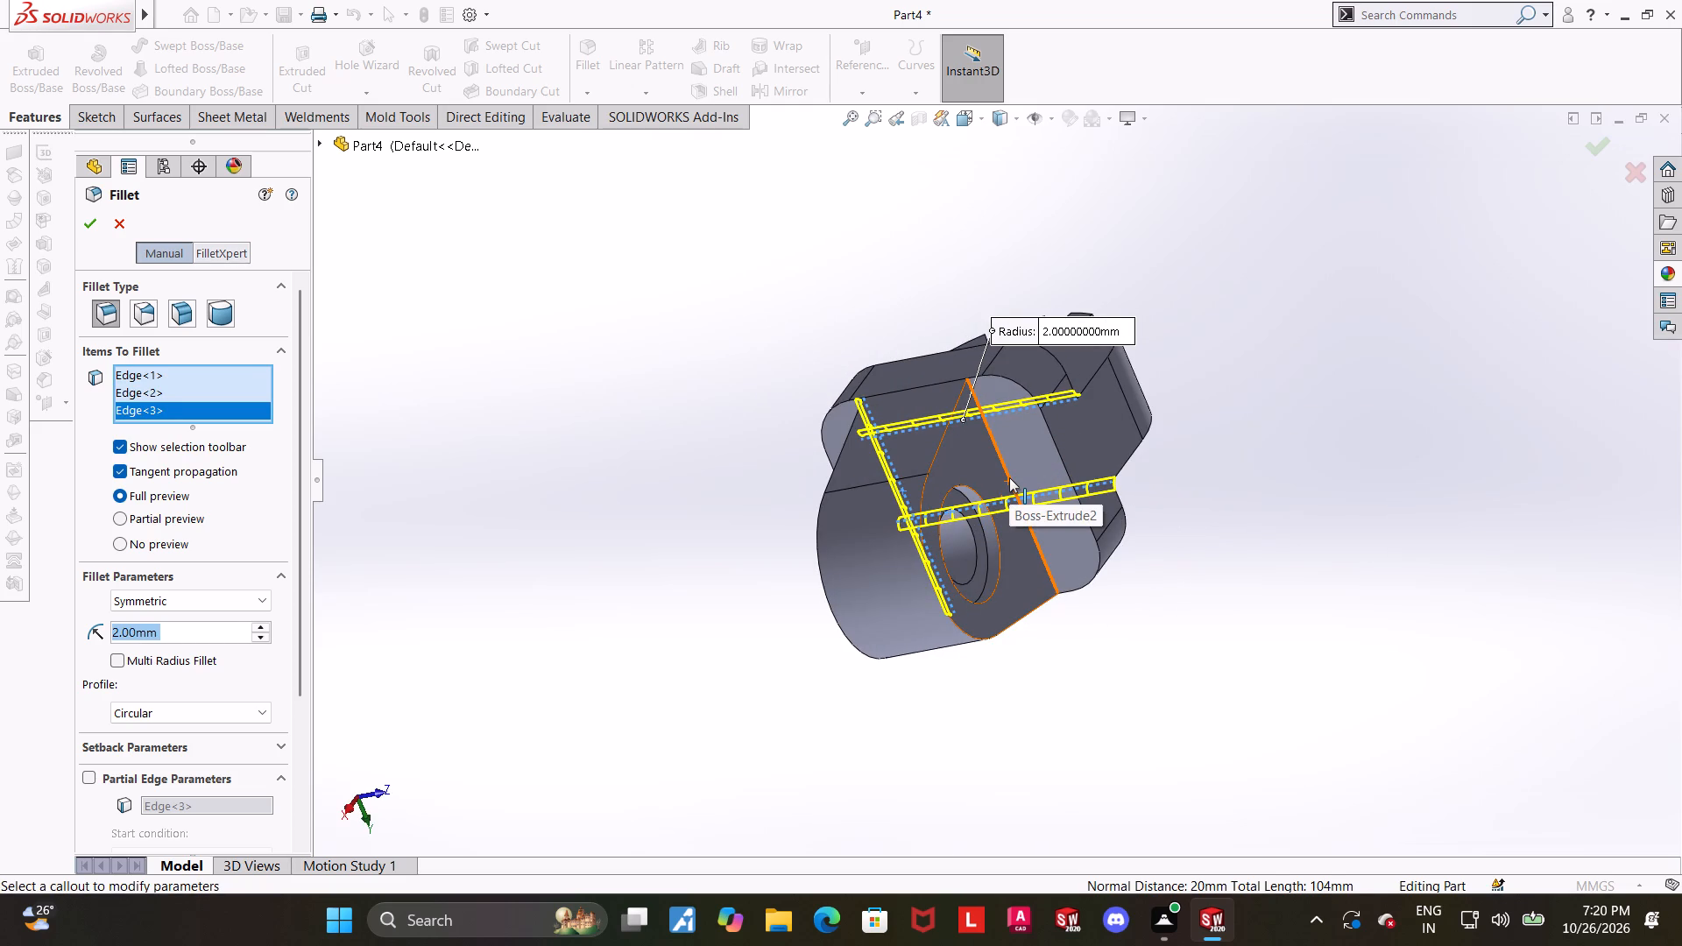
click(1009, 477)
middle_drag(1163, 543, 1410, 387)
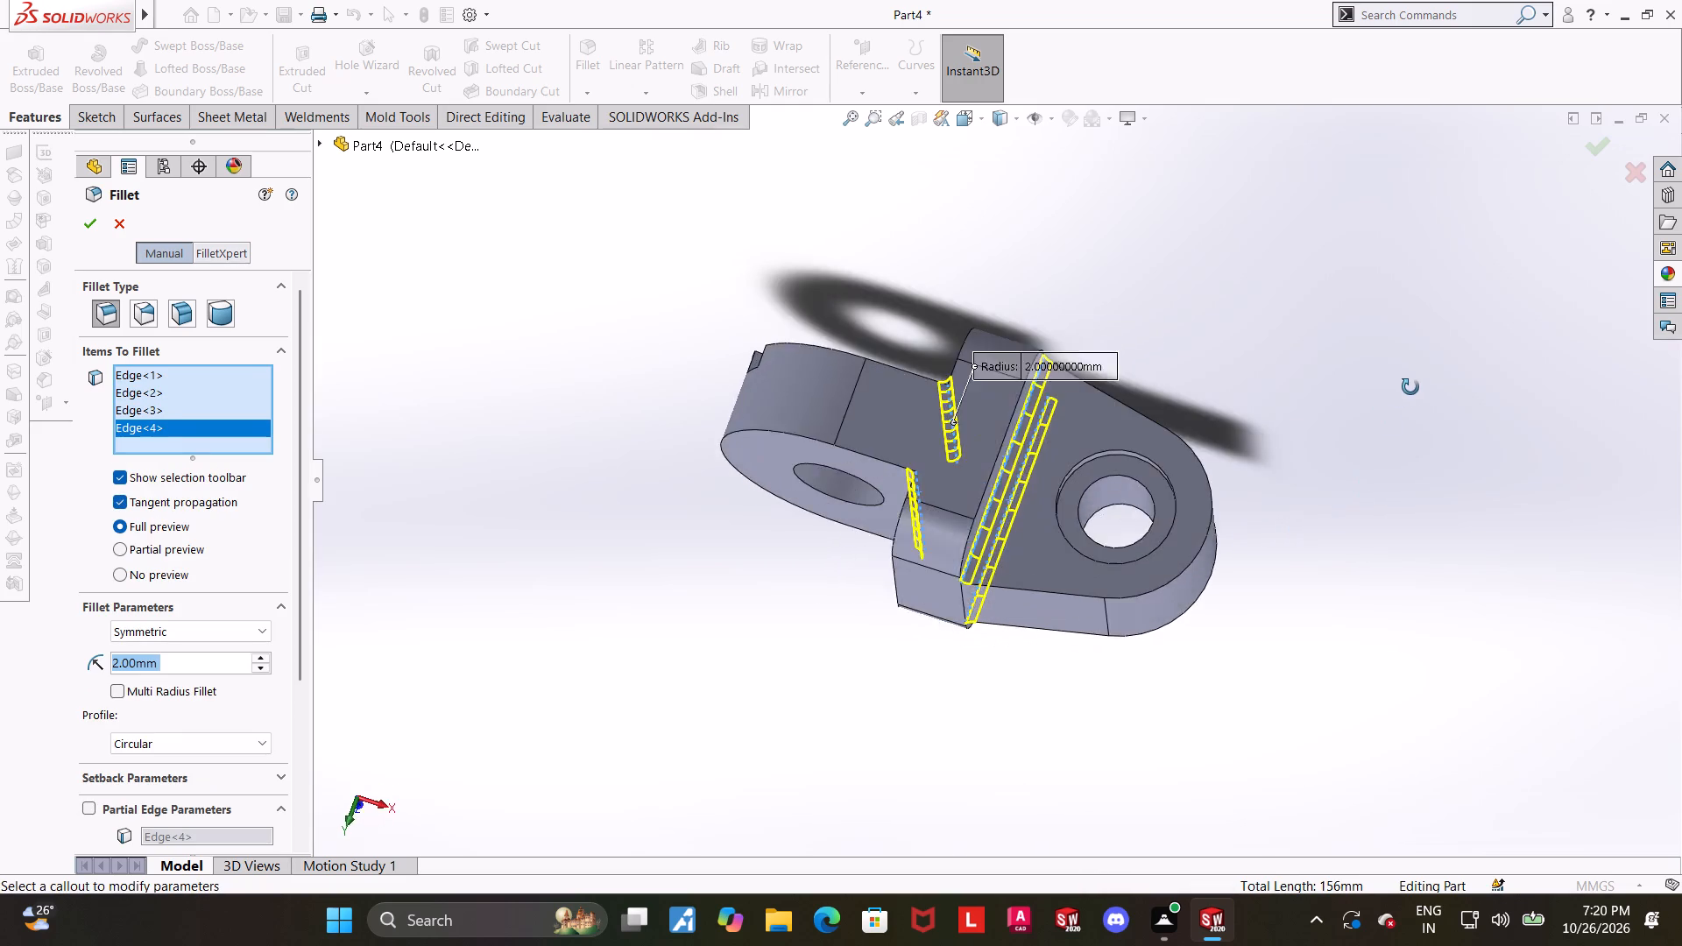
middle_drag(1410, 387, 1508, 368)
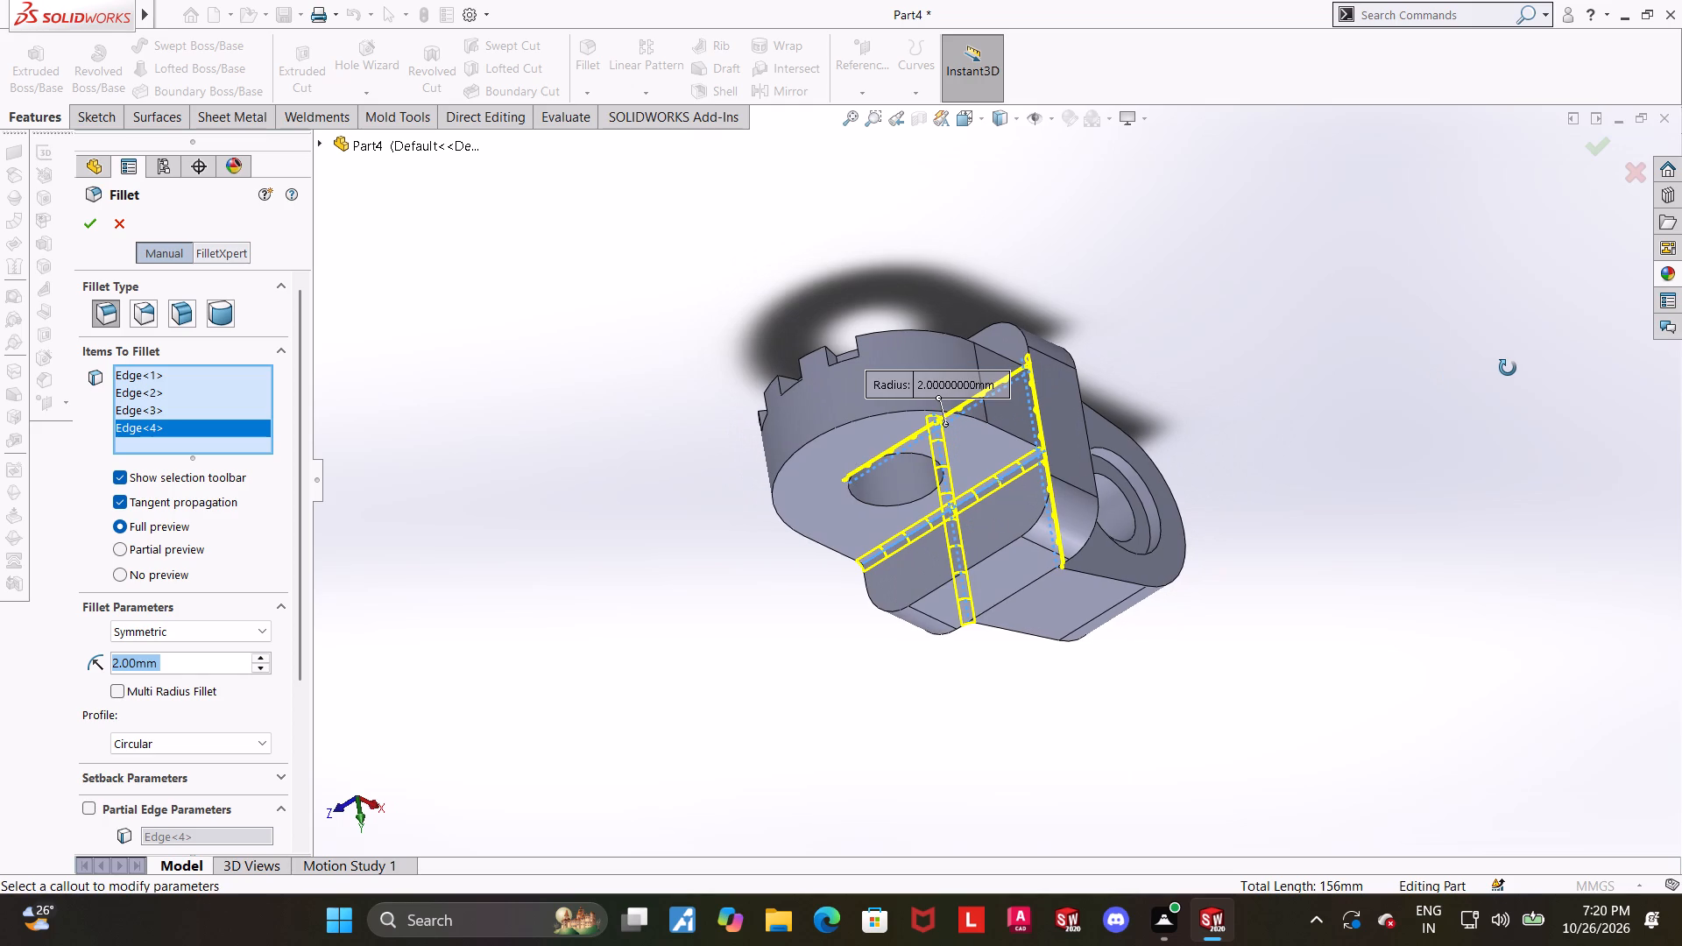
middle_drag(1508, 368, 1530, 355)
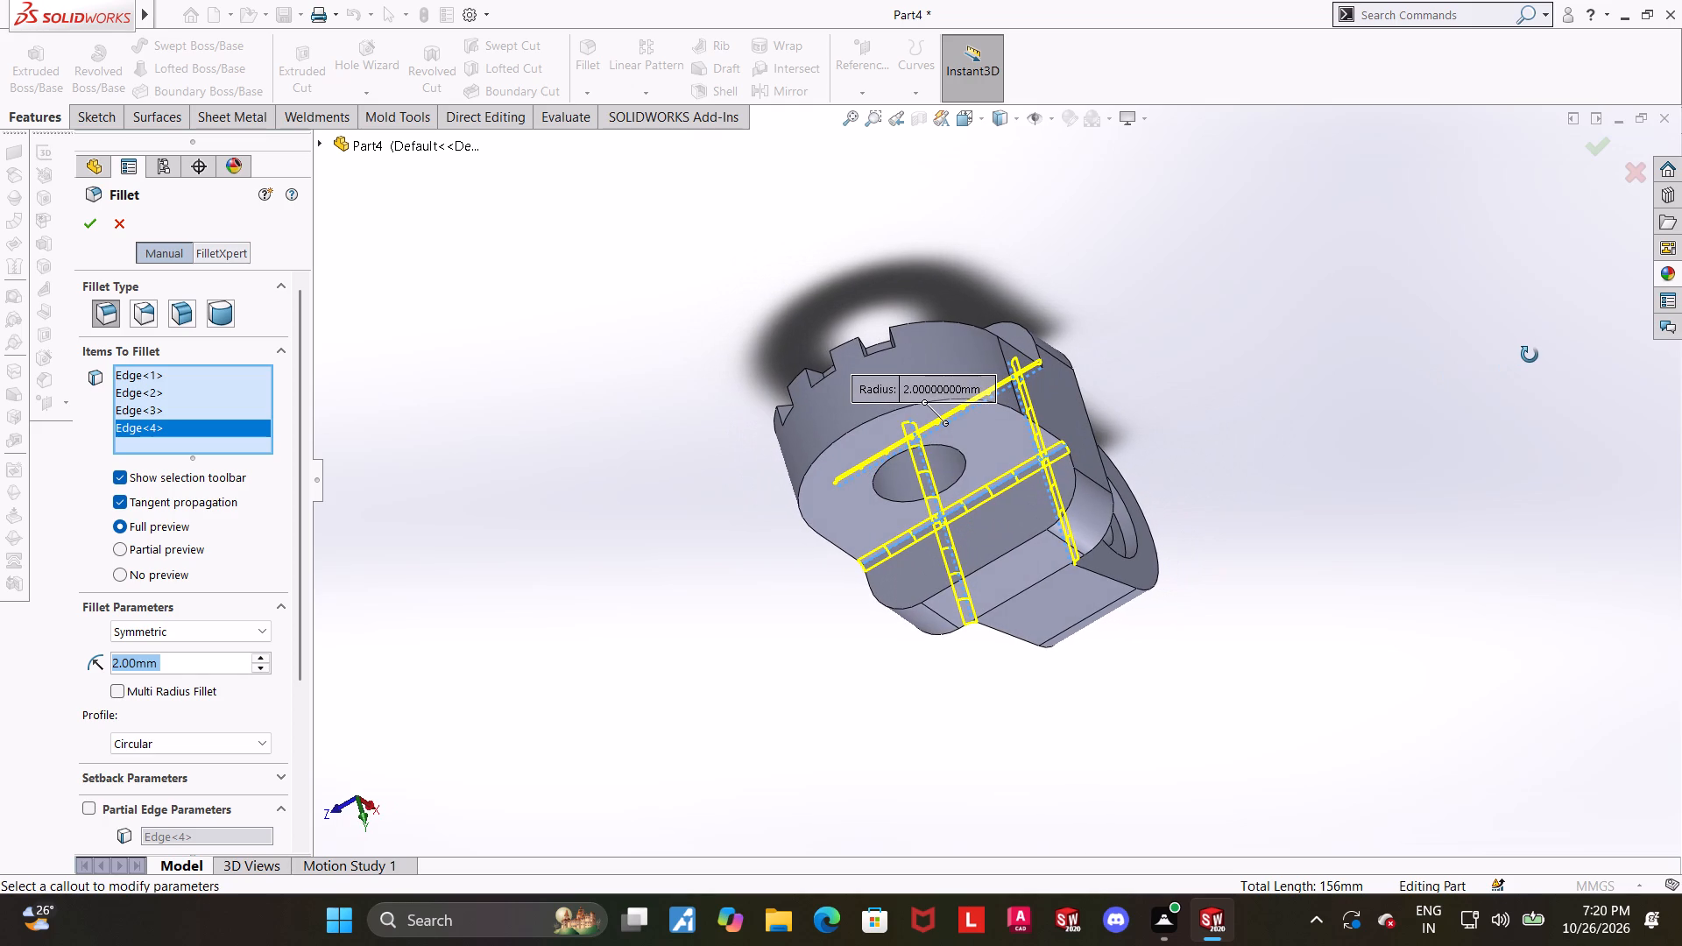
middle_drag(1530, 355, 1601, 335)
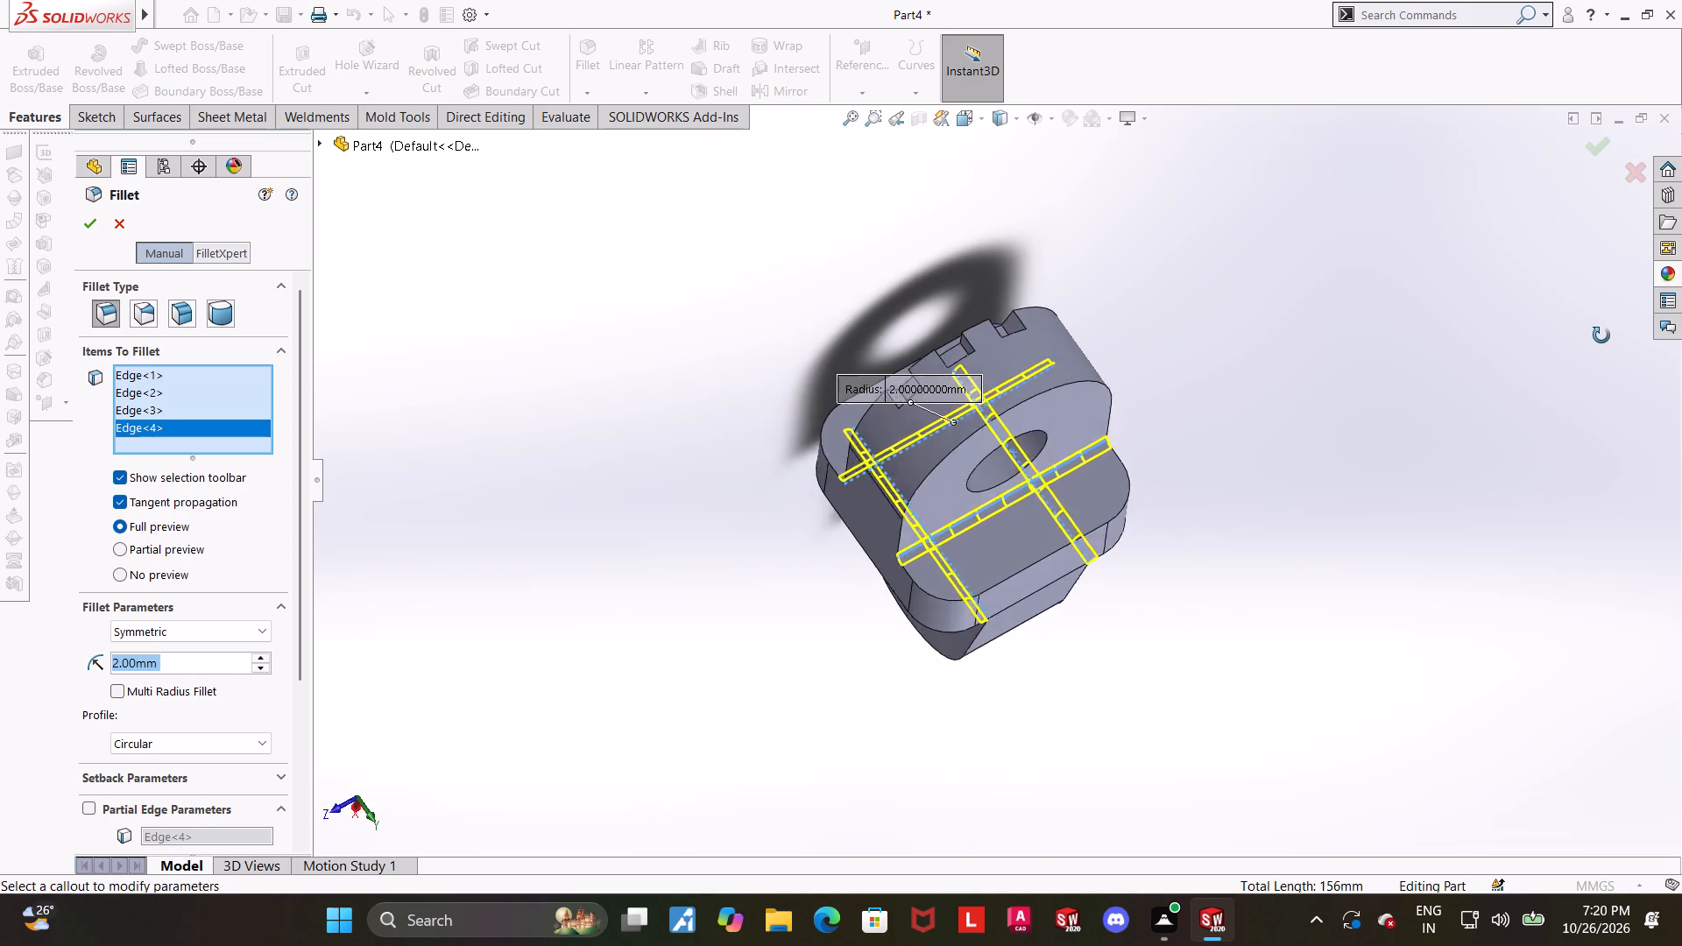
middle_drag(1601, 335, 1580, 351)
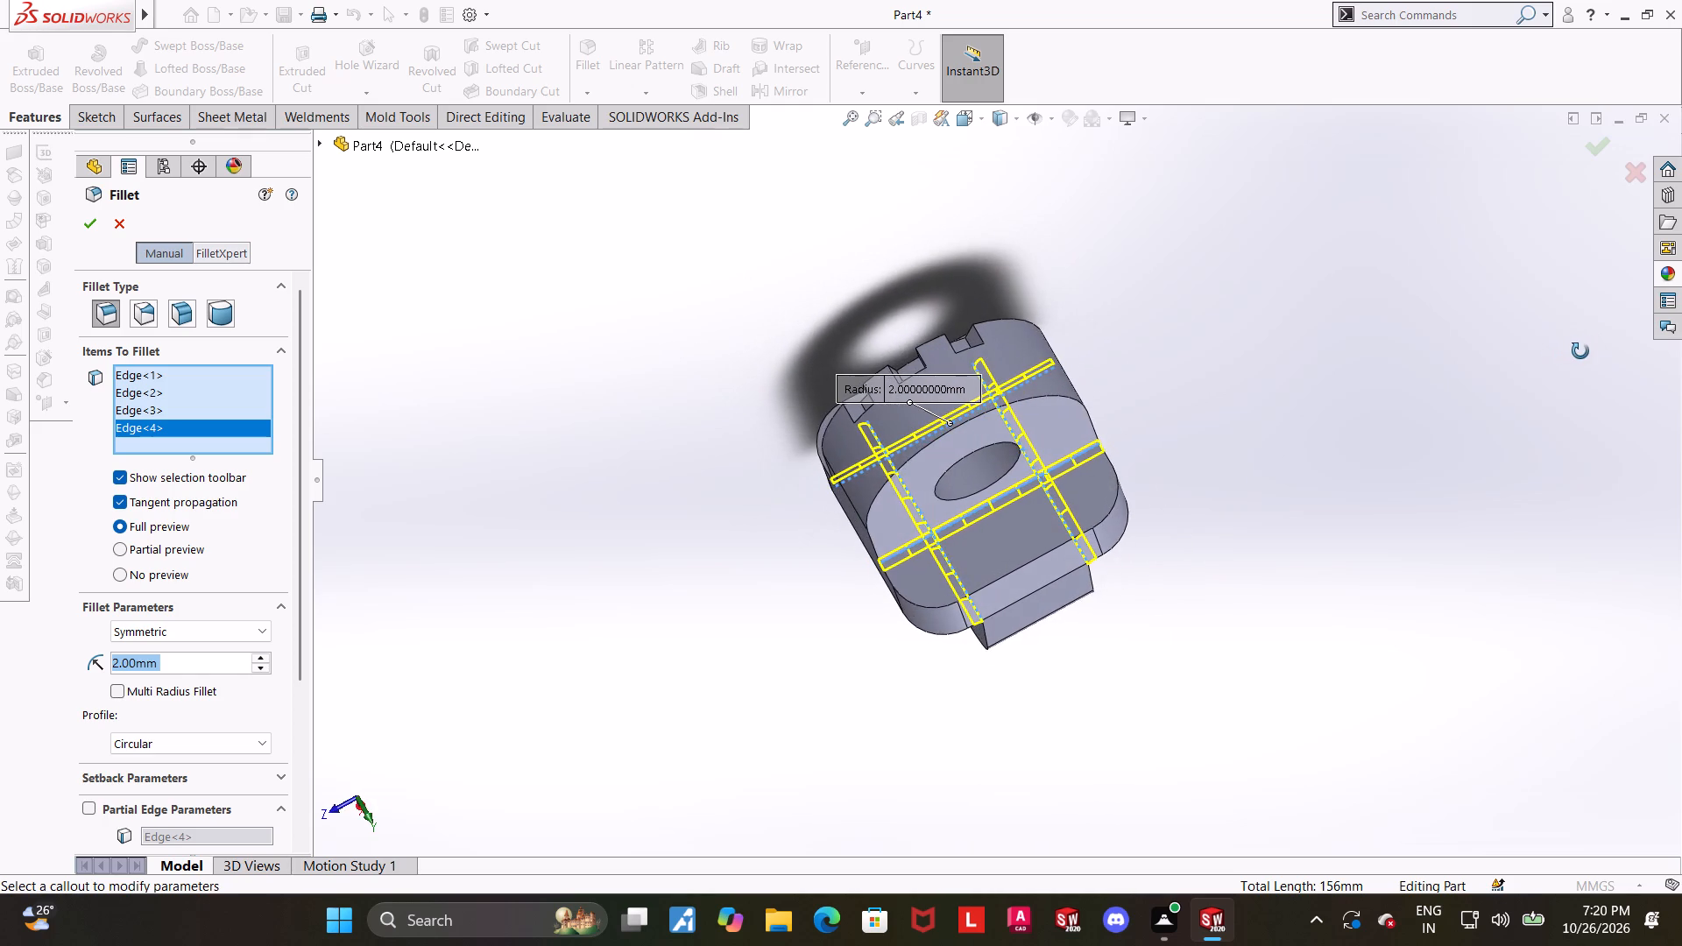
middle_drag(1580, 351, 1598, 502)
middle_drag(1318, 424, 1121, 495)
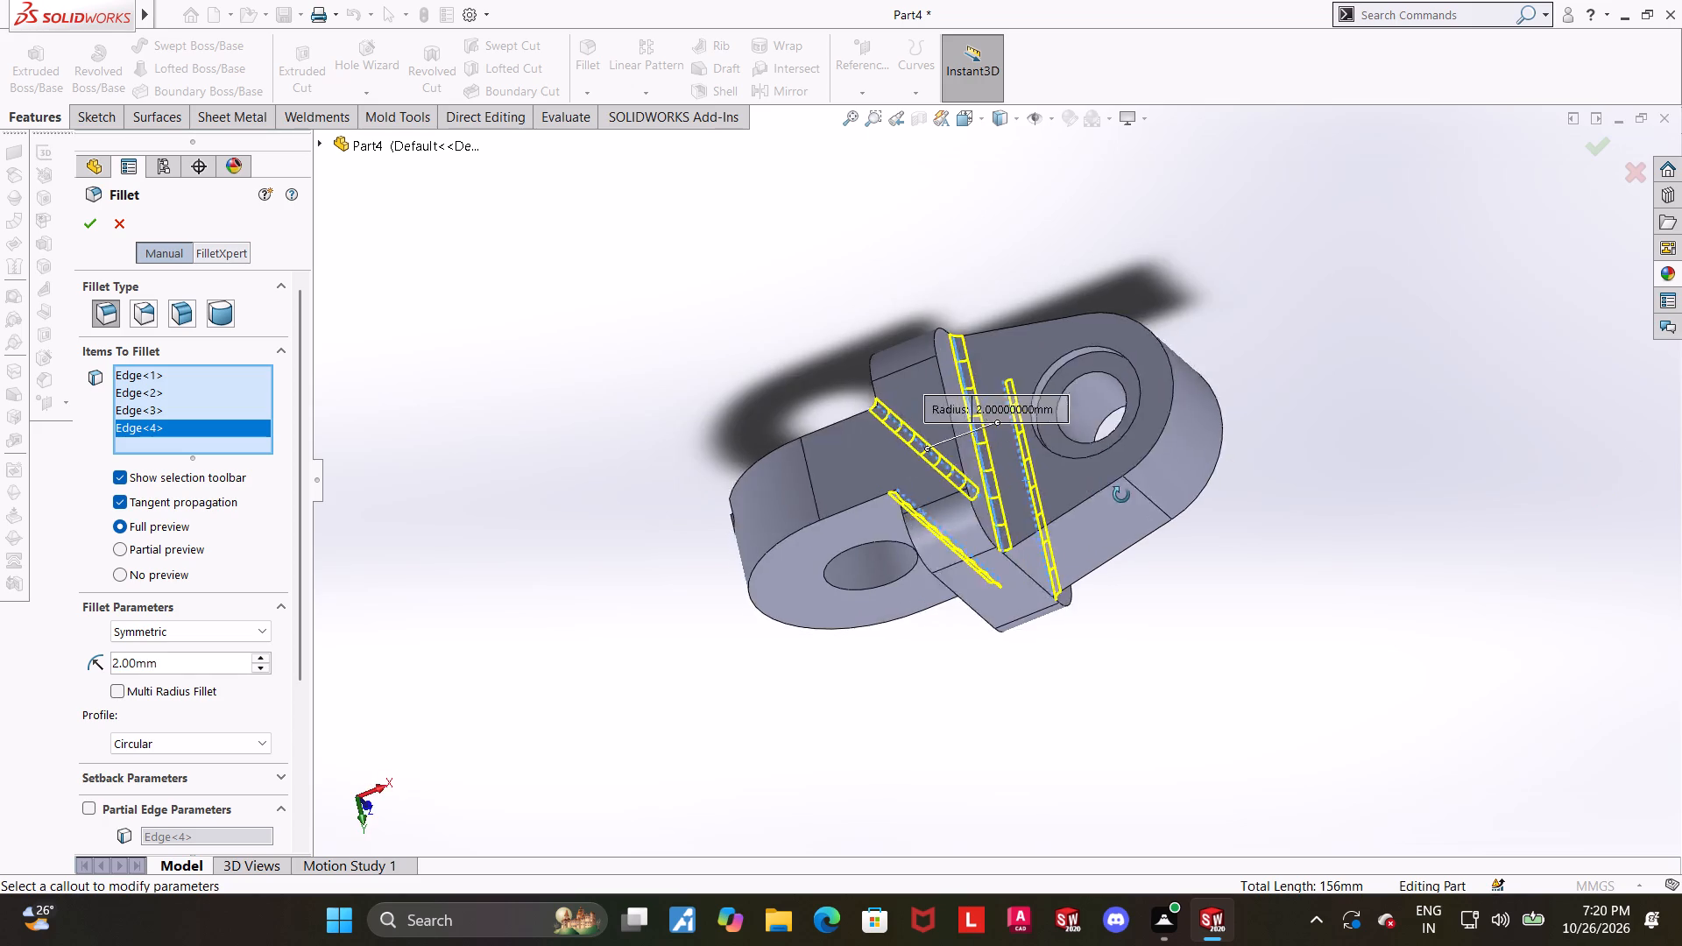
middle_drag(1121, 495, 1141, 486)
click(955, 125)
click(757, 488)
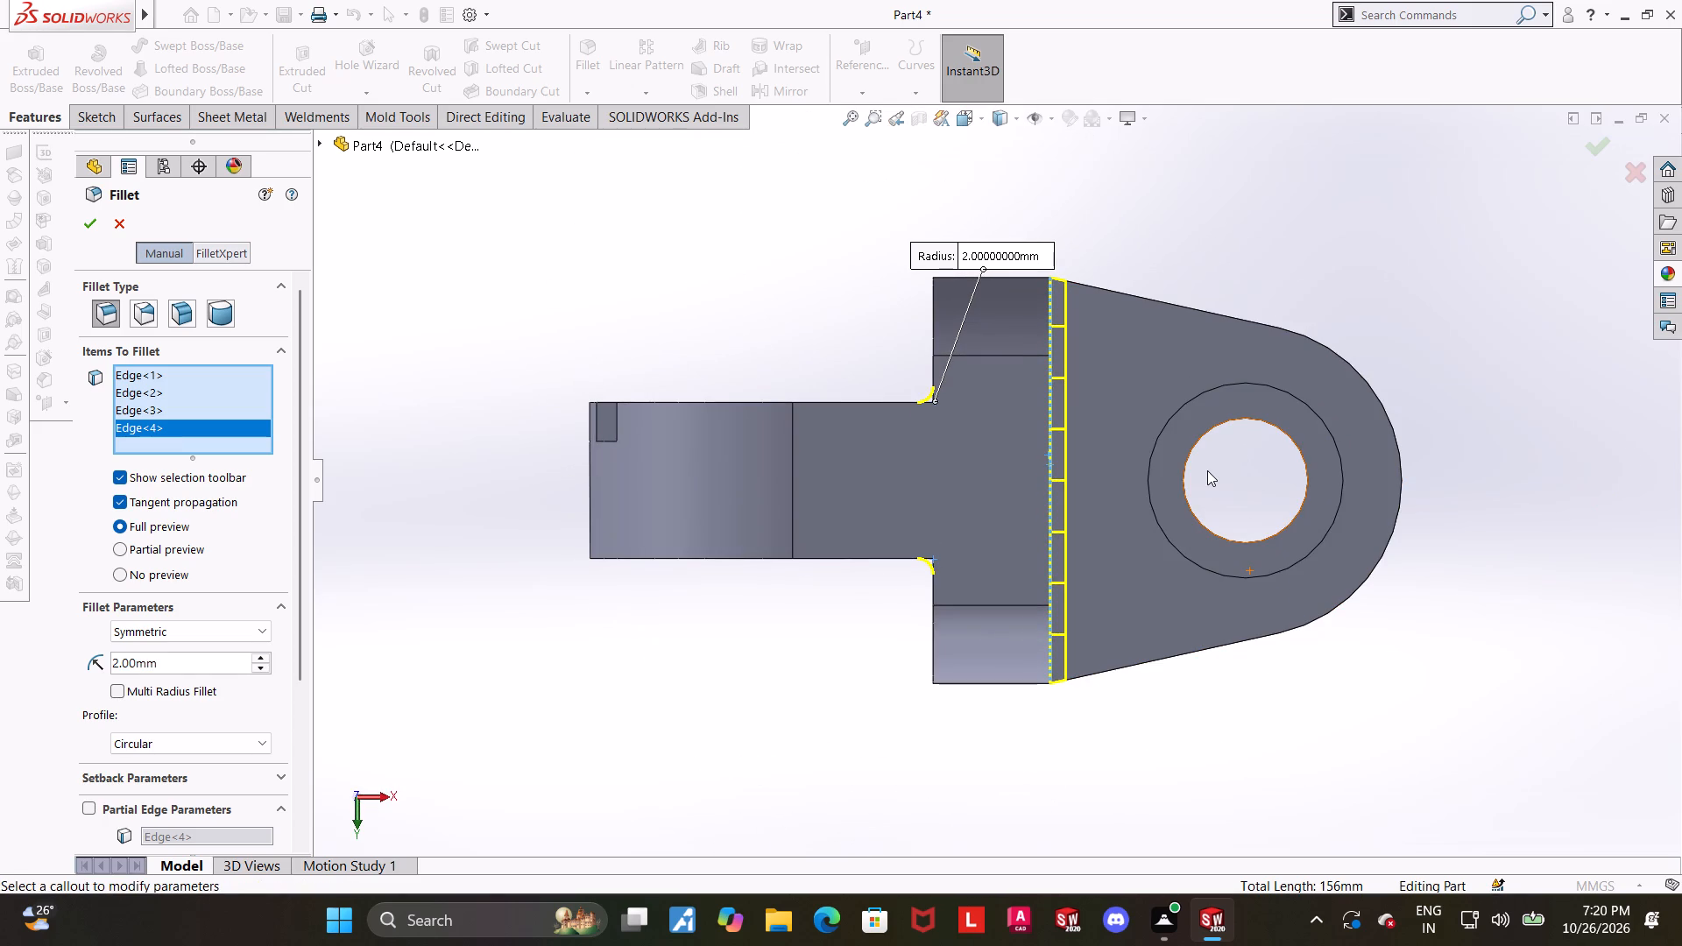
scroll(1207, 470, down, 1)
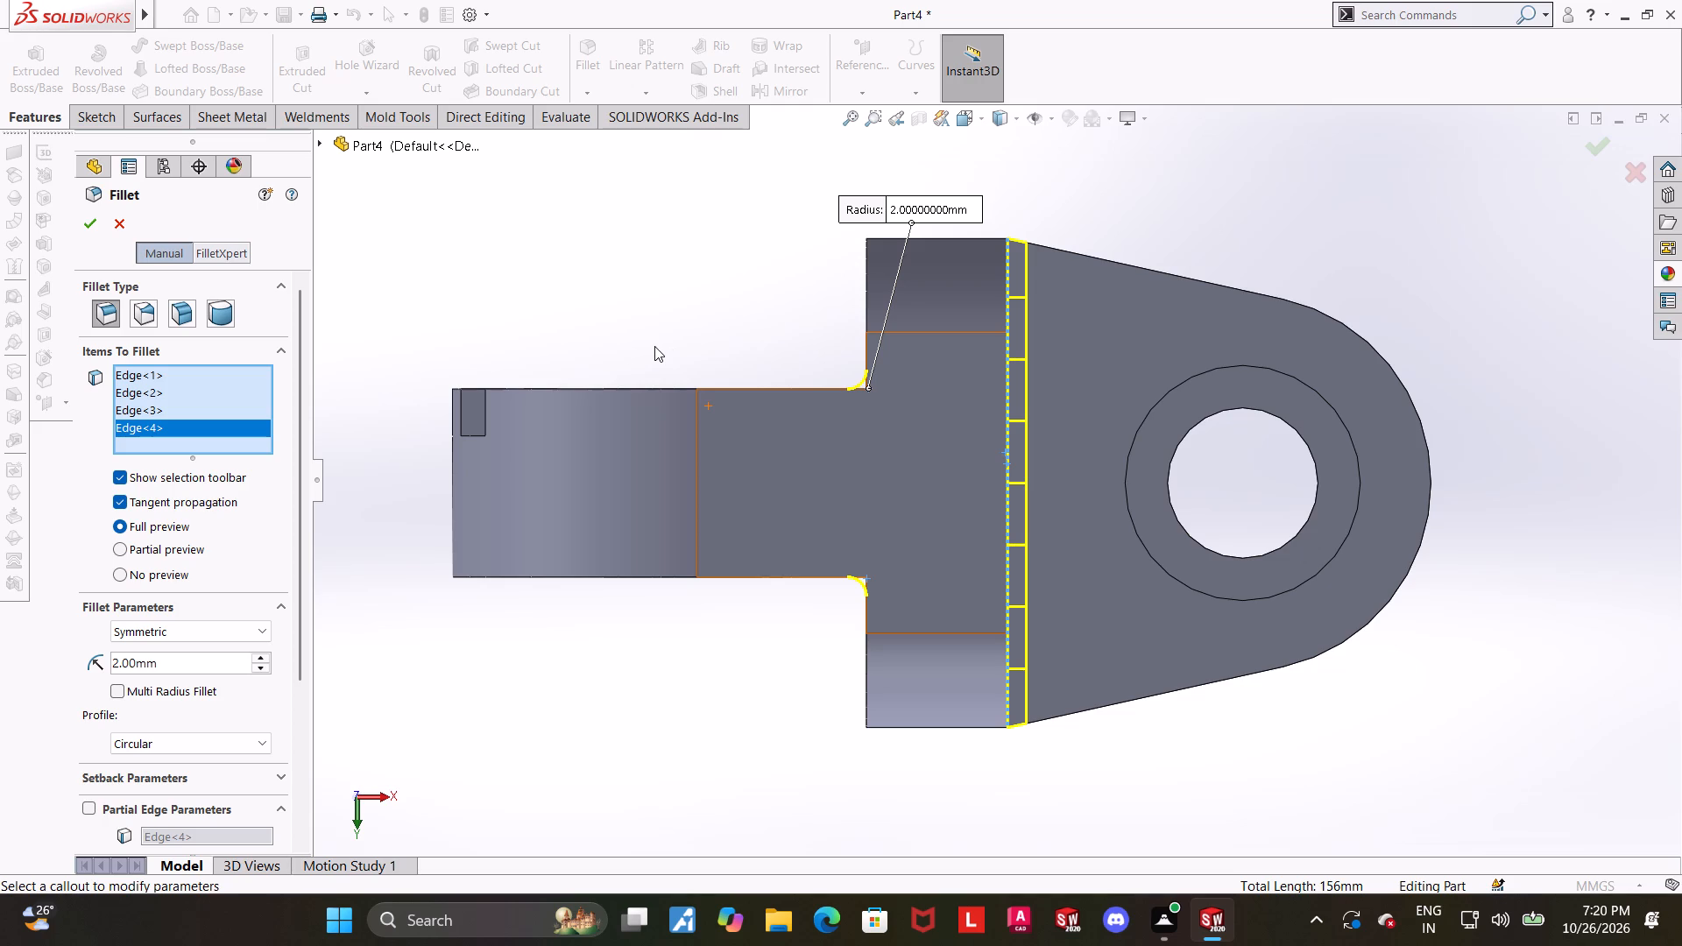
click(95, 213)
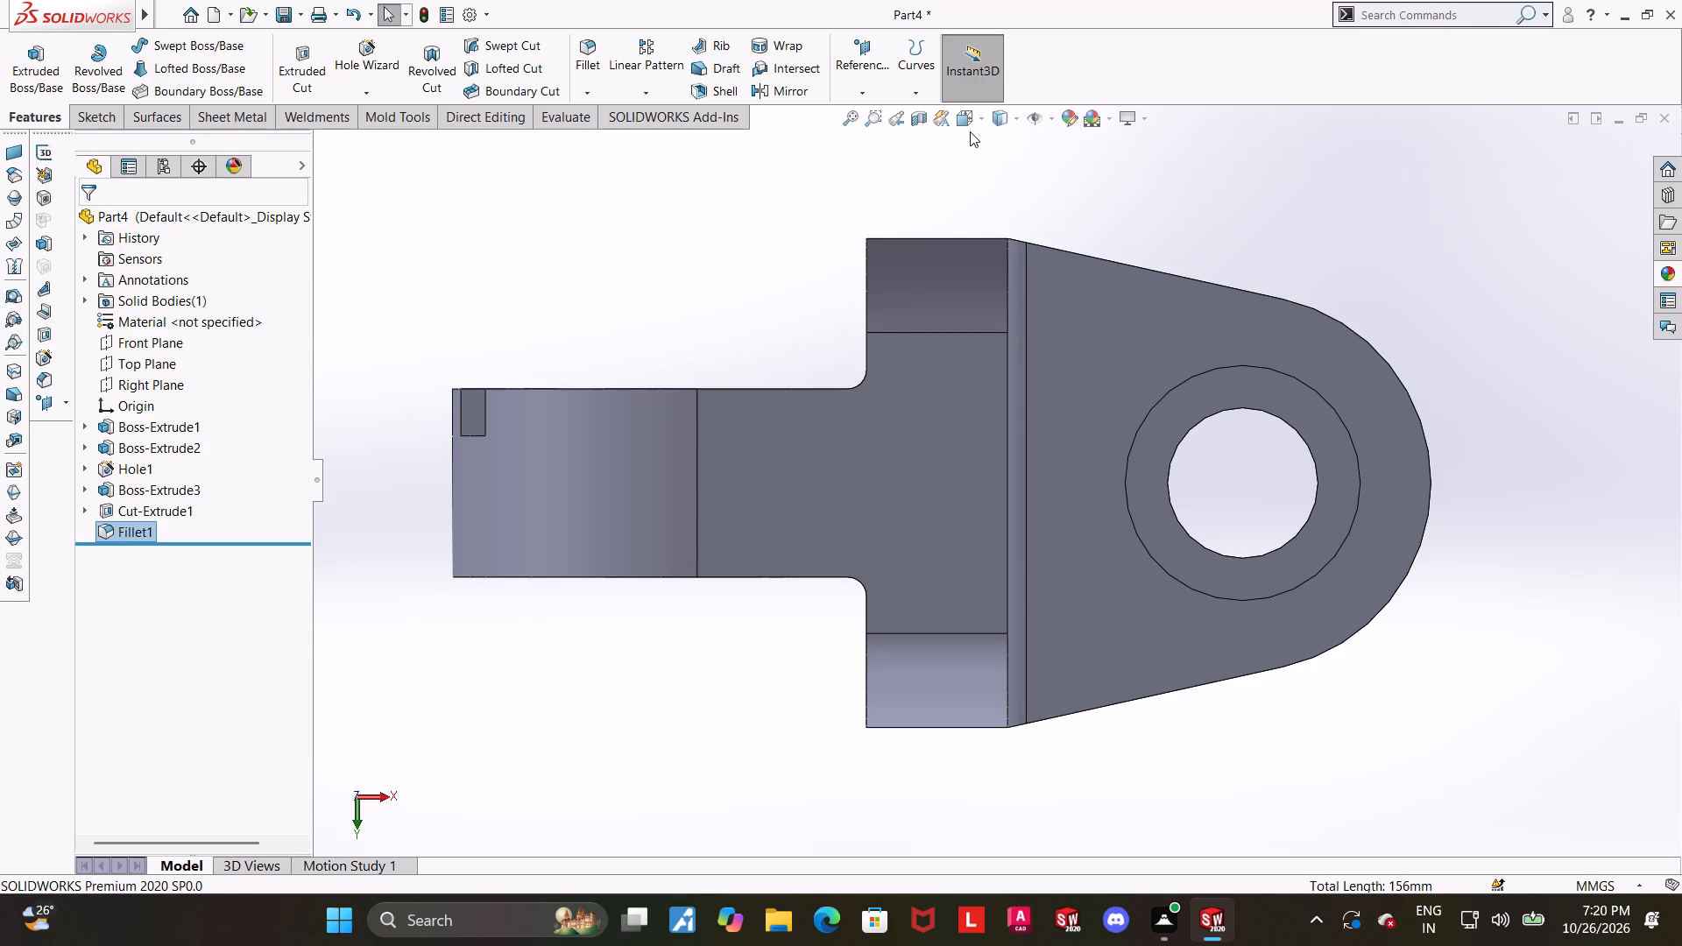
Examine the filleted part from several directions and display the dimensions of the notch cut's sketch.
key(ctrl+7)
middle_drag(1307, 479, 1369, 430)
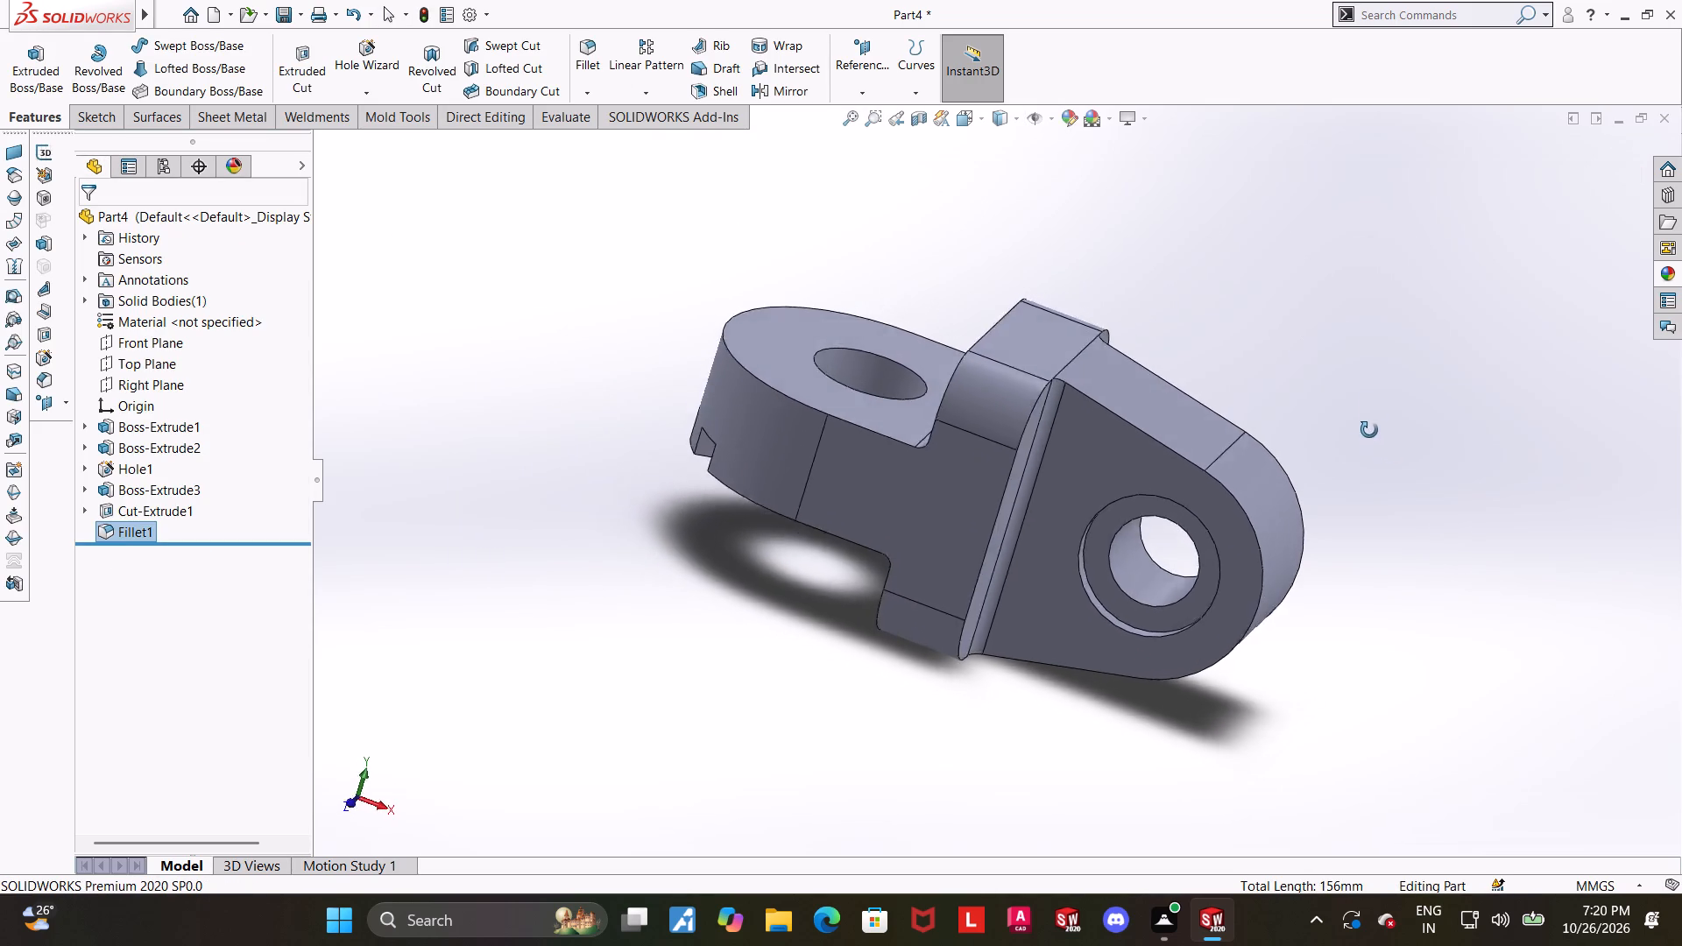
middle_drag(1369, 430, 1439, 165)
middle_drag(987, 579, 1019, 185)
click(967, 123)
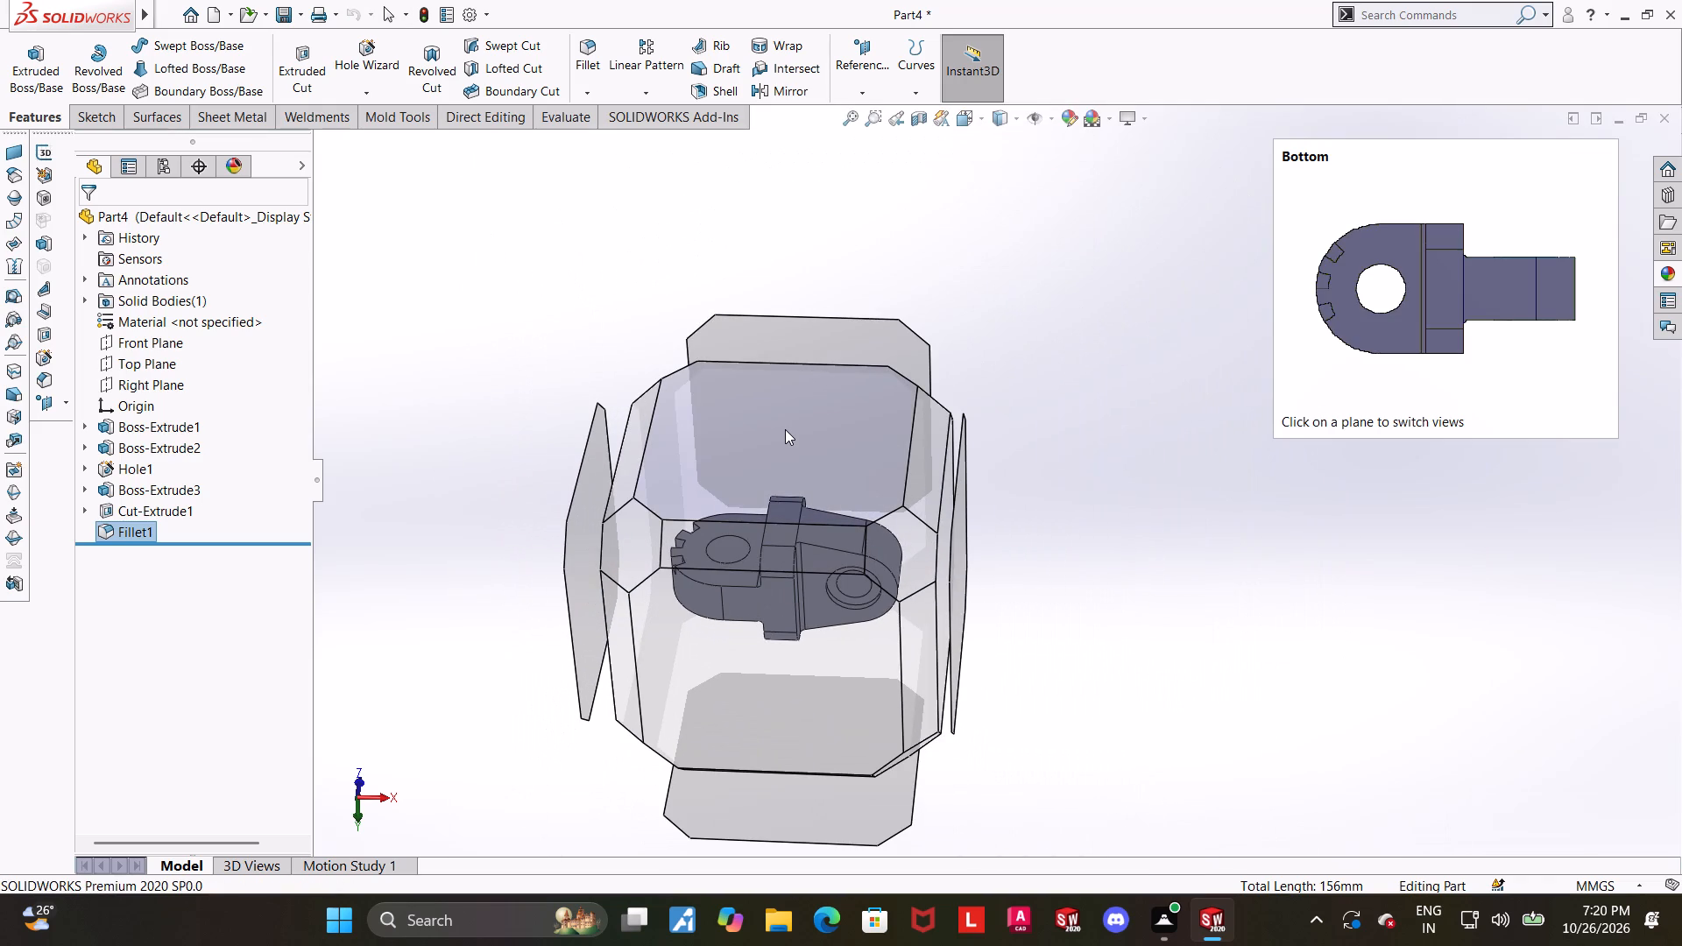
click(482, 471)
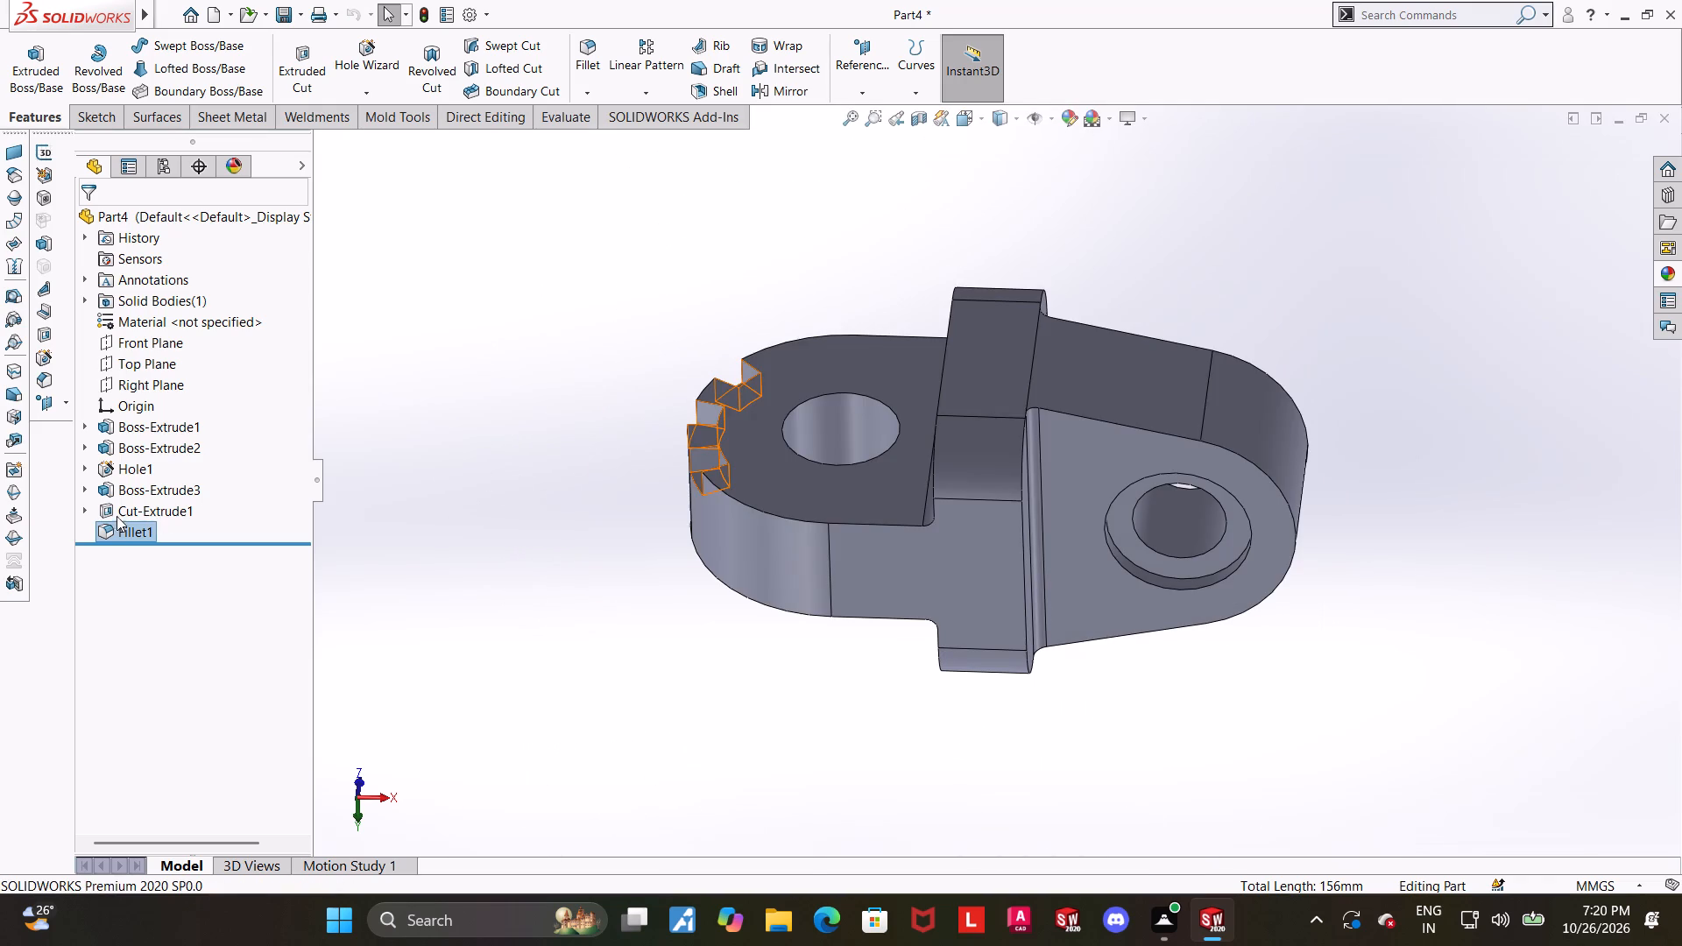
click(88, 505)
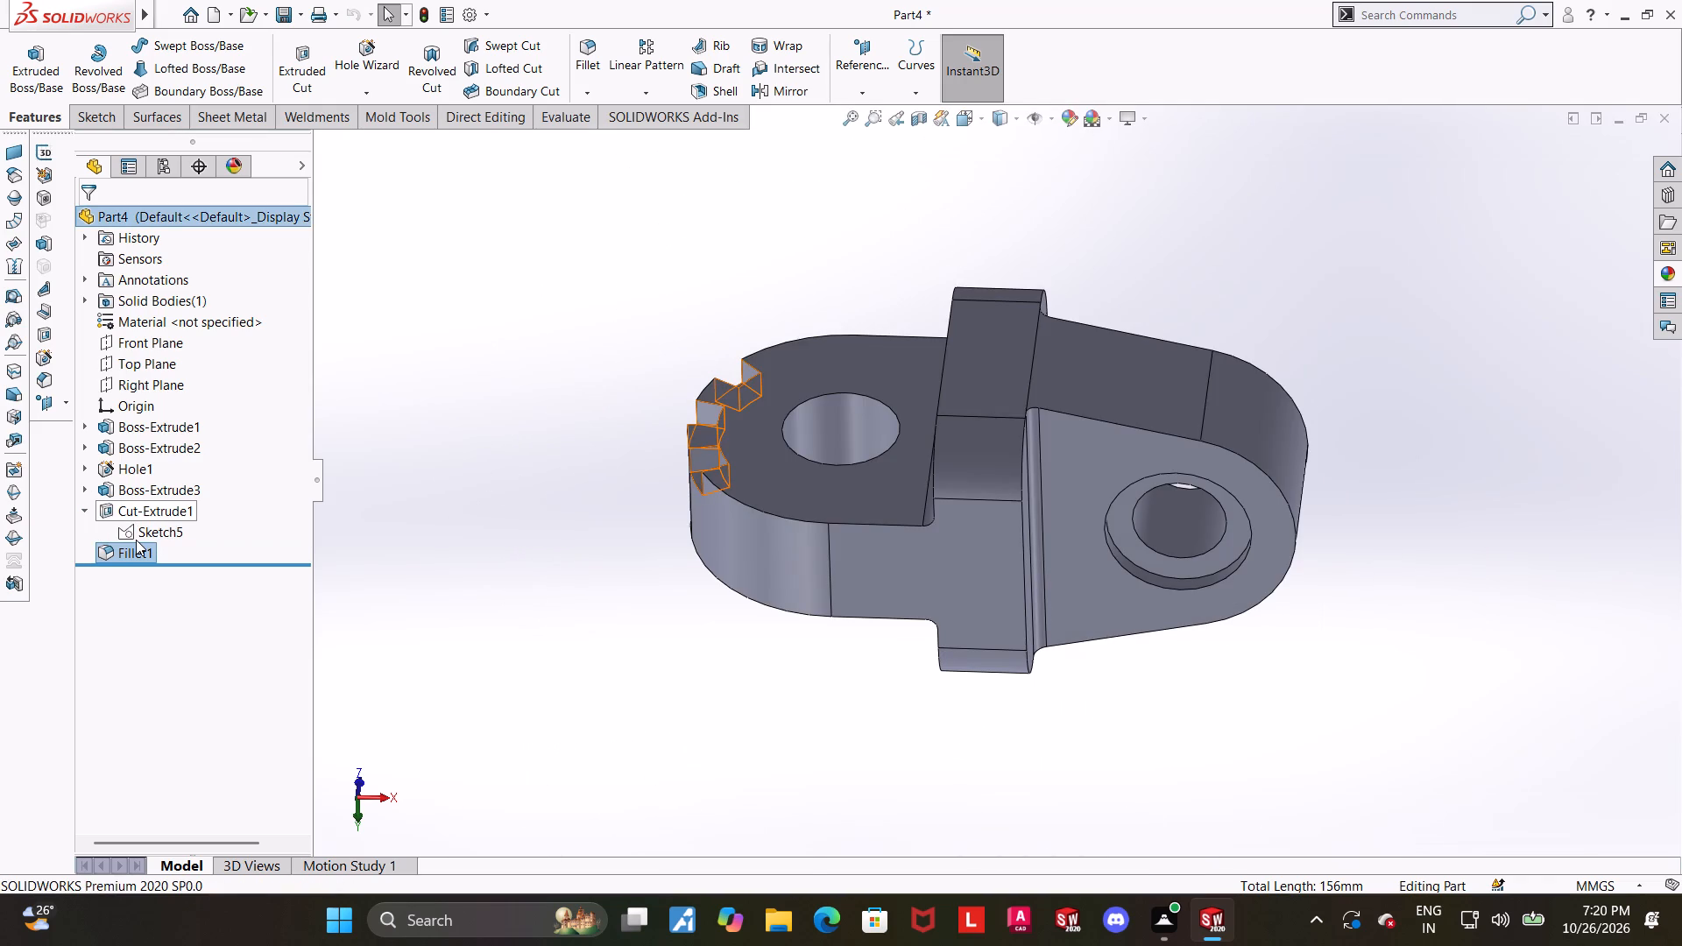
click(134, 540)
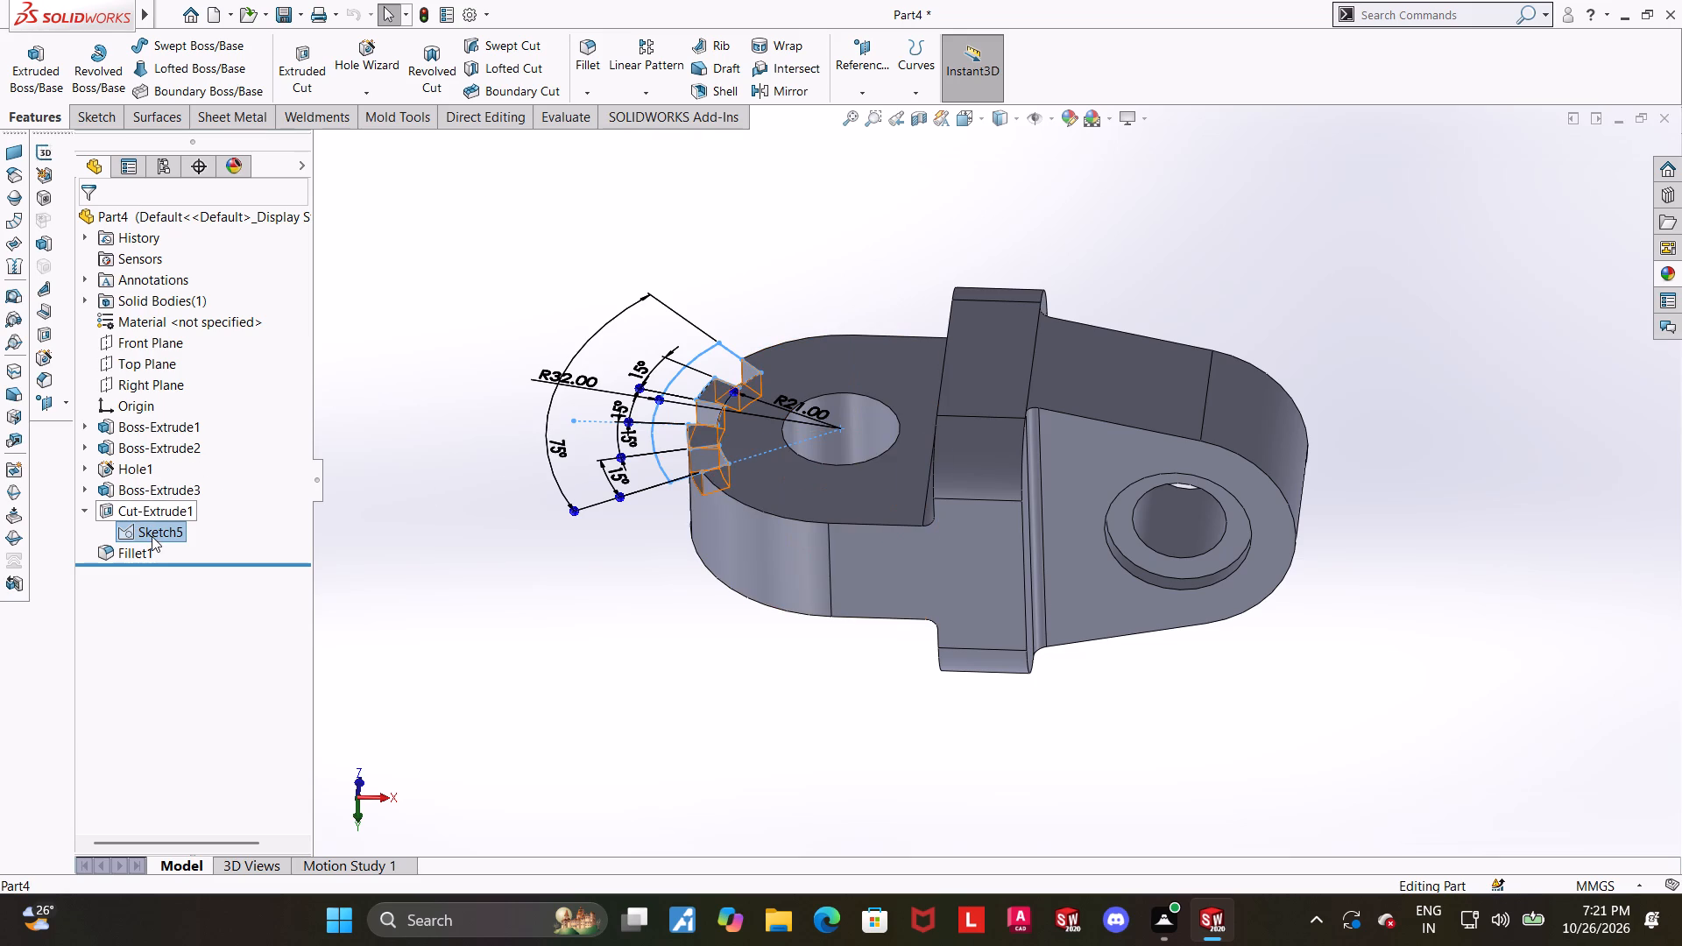
Move the notch sketch's plane to the opposite flat face of the holed lug, continuing past the rebuild error.
right_click(151, 534)
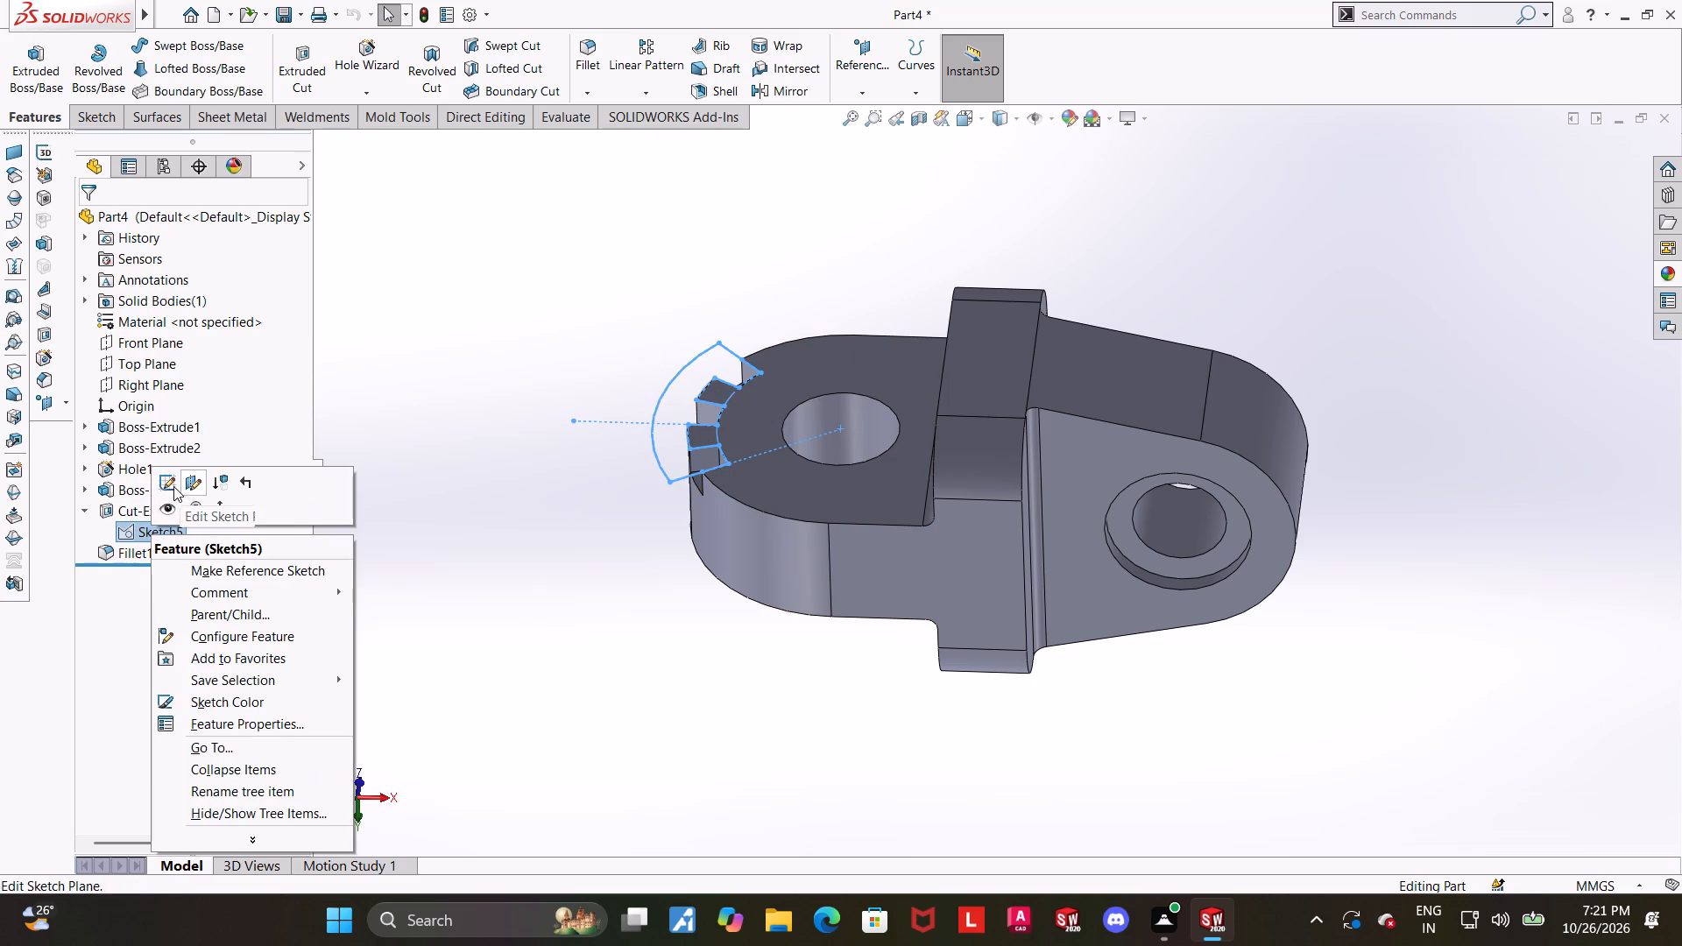
click(189, 486)
middle_drag(506, 544, 535, 187)
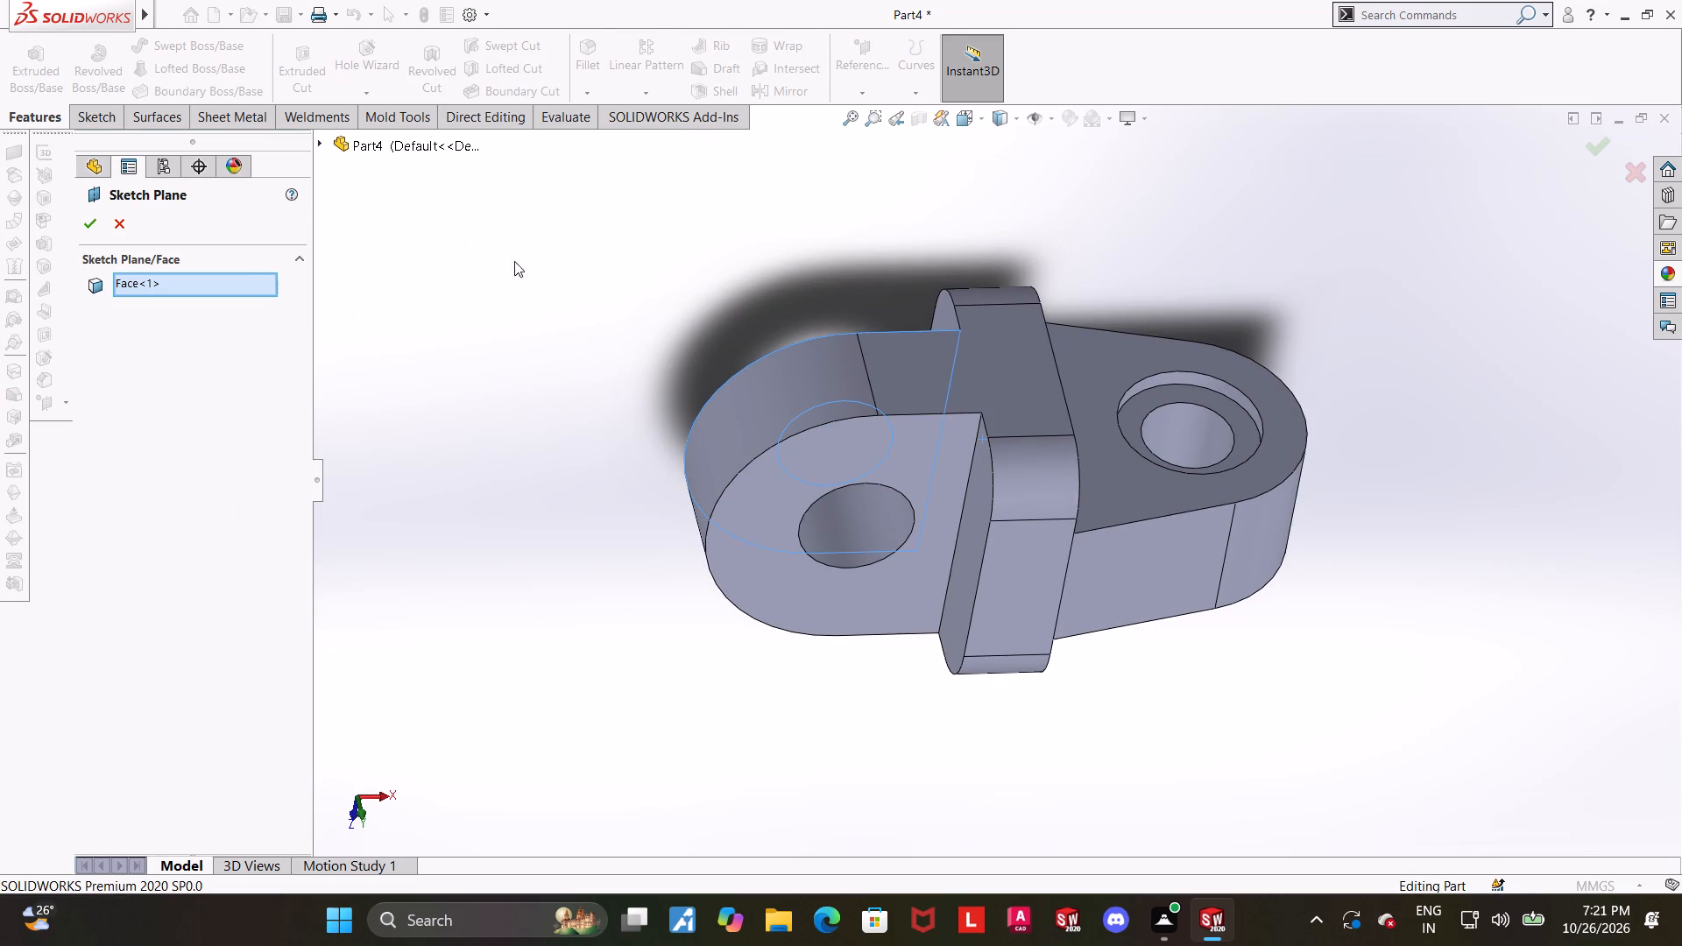
right_click(259, 287)
click(296, 322)
middle_drag(458, 527, 429, 439)
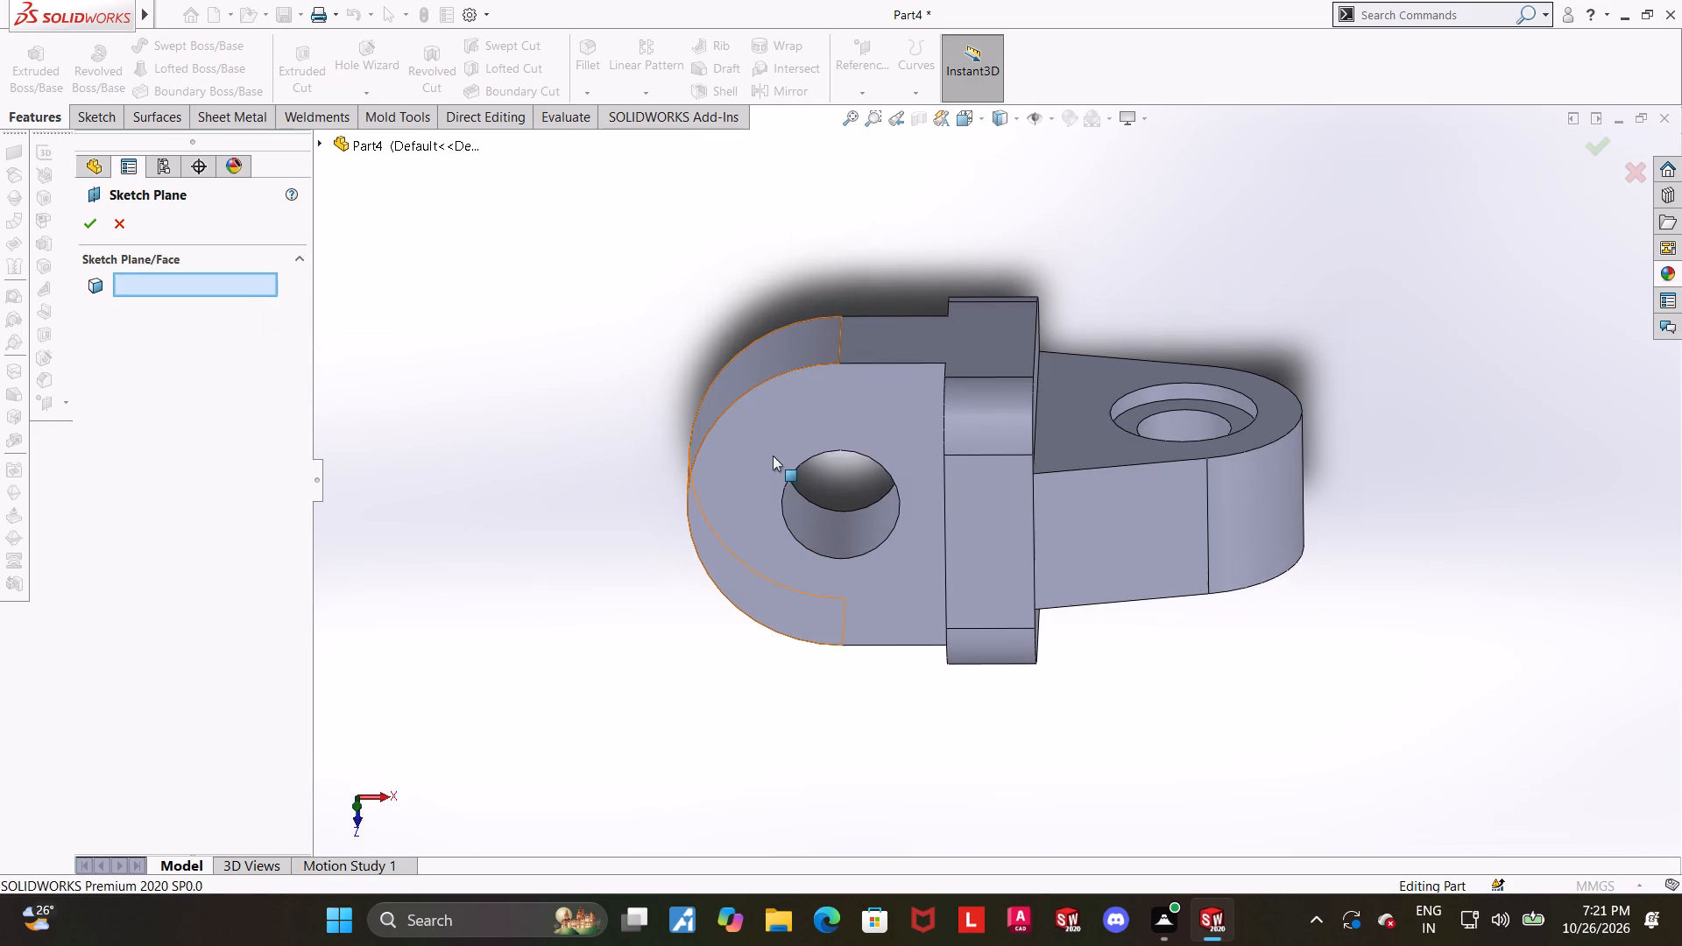
click(776, 456)
click(96, 222)
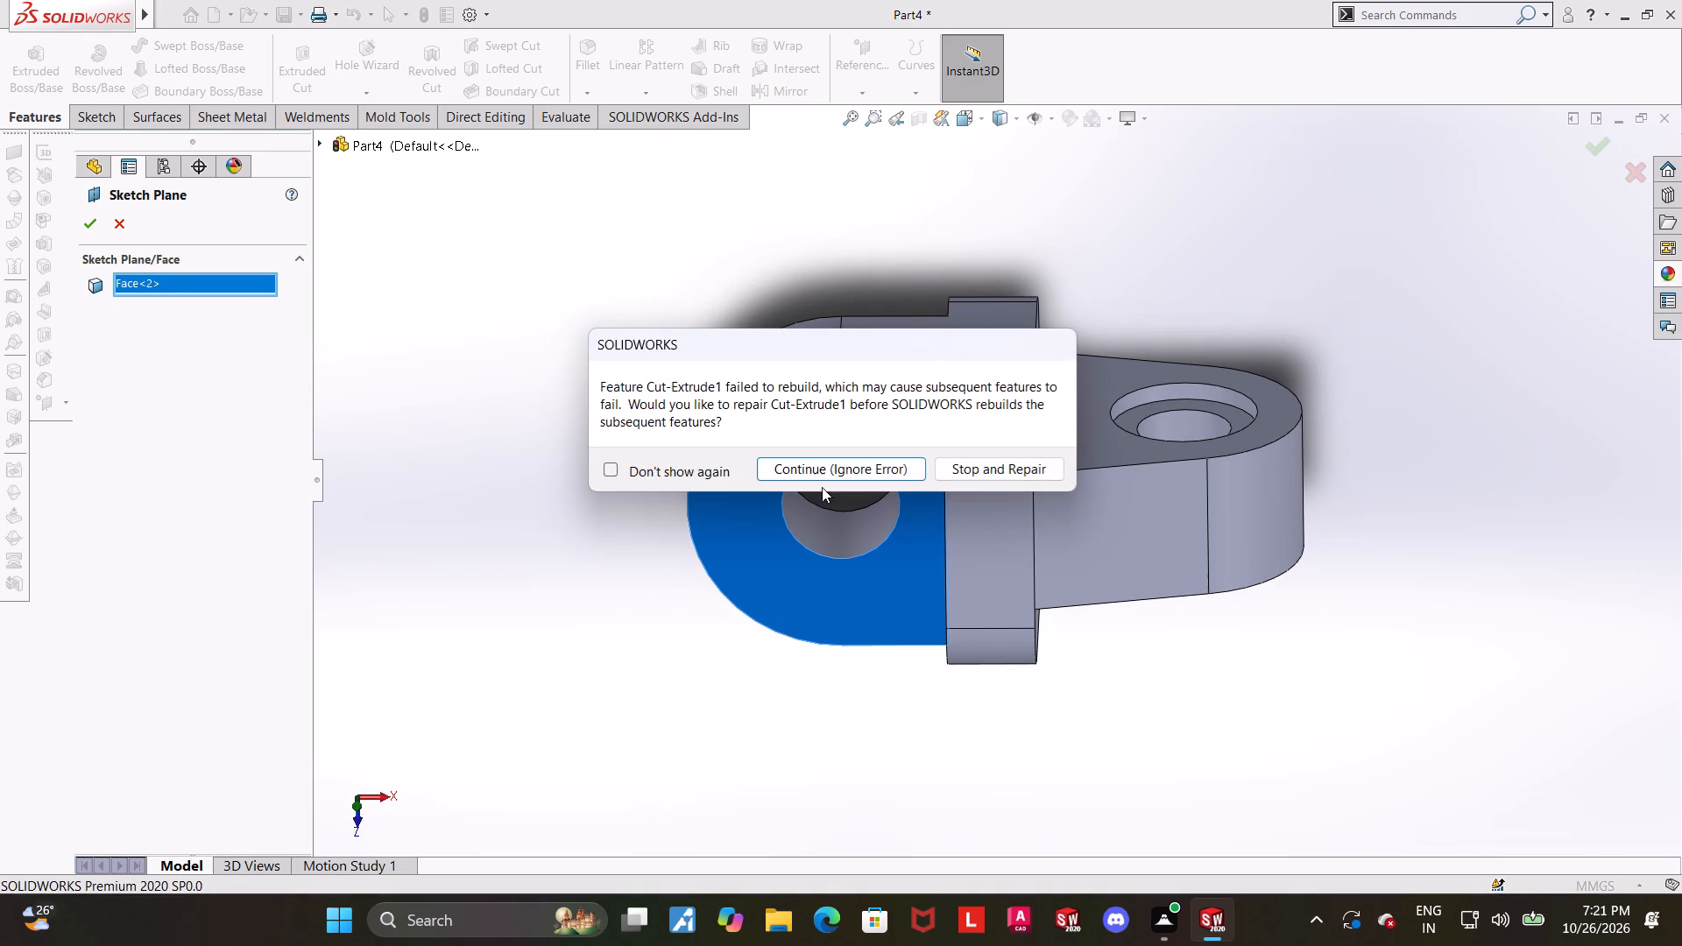
click(839, 464)
click(724, 13)
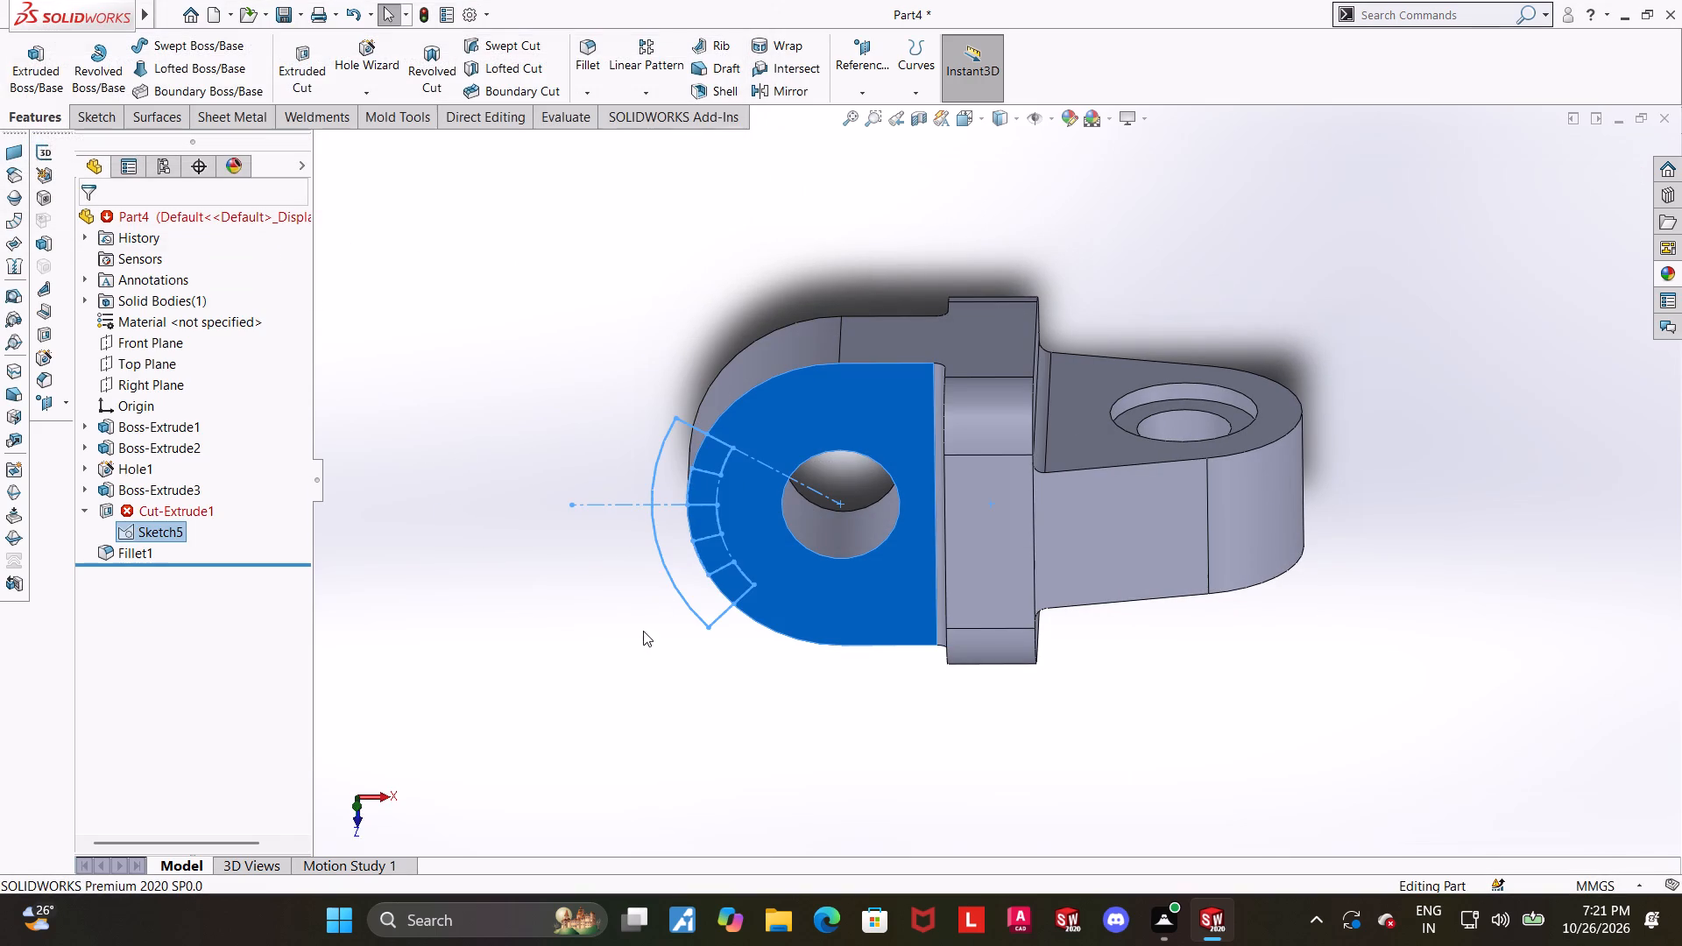
Edit the notch cut and replace its selected contours with the three alternating notch regions along the lug's rounded edge.
middle_drag(639, 632, 638, 381)
click(160, 508)
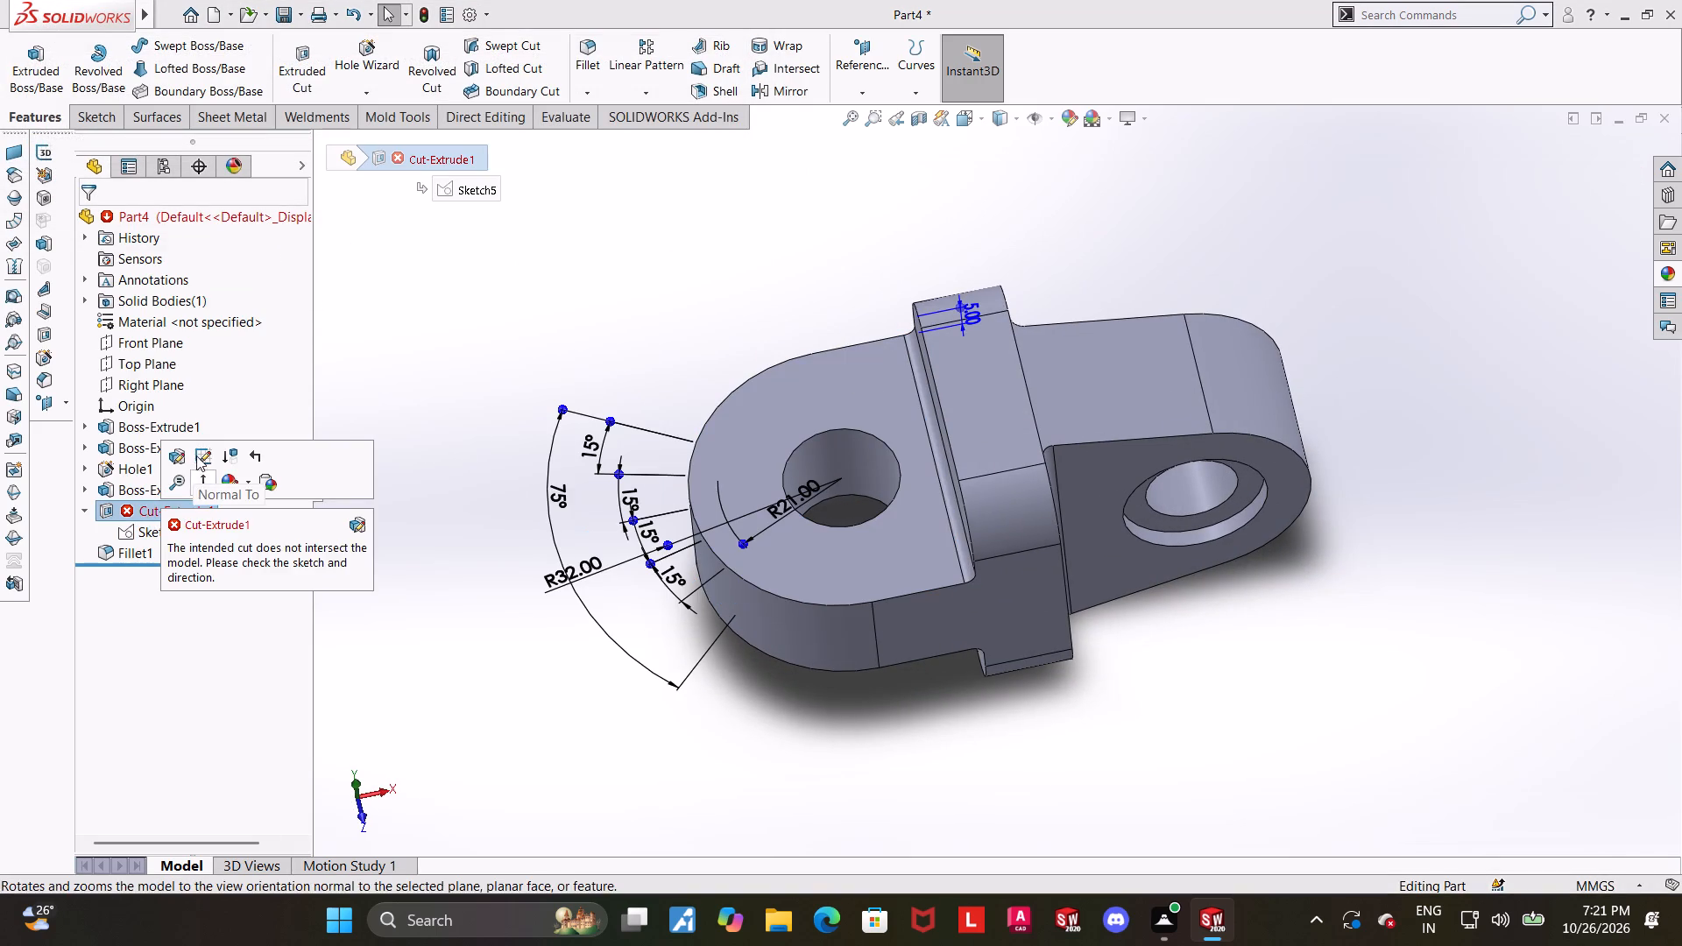
click(174, 462)
middle_drag(805, 702, 789, 660)
middle_drag(443, 464, 379, 522)
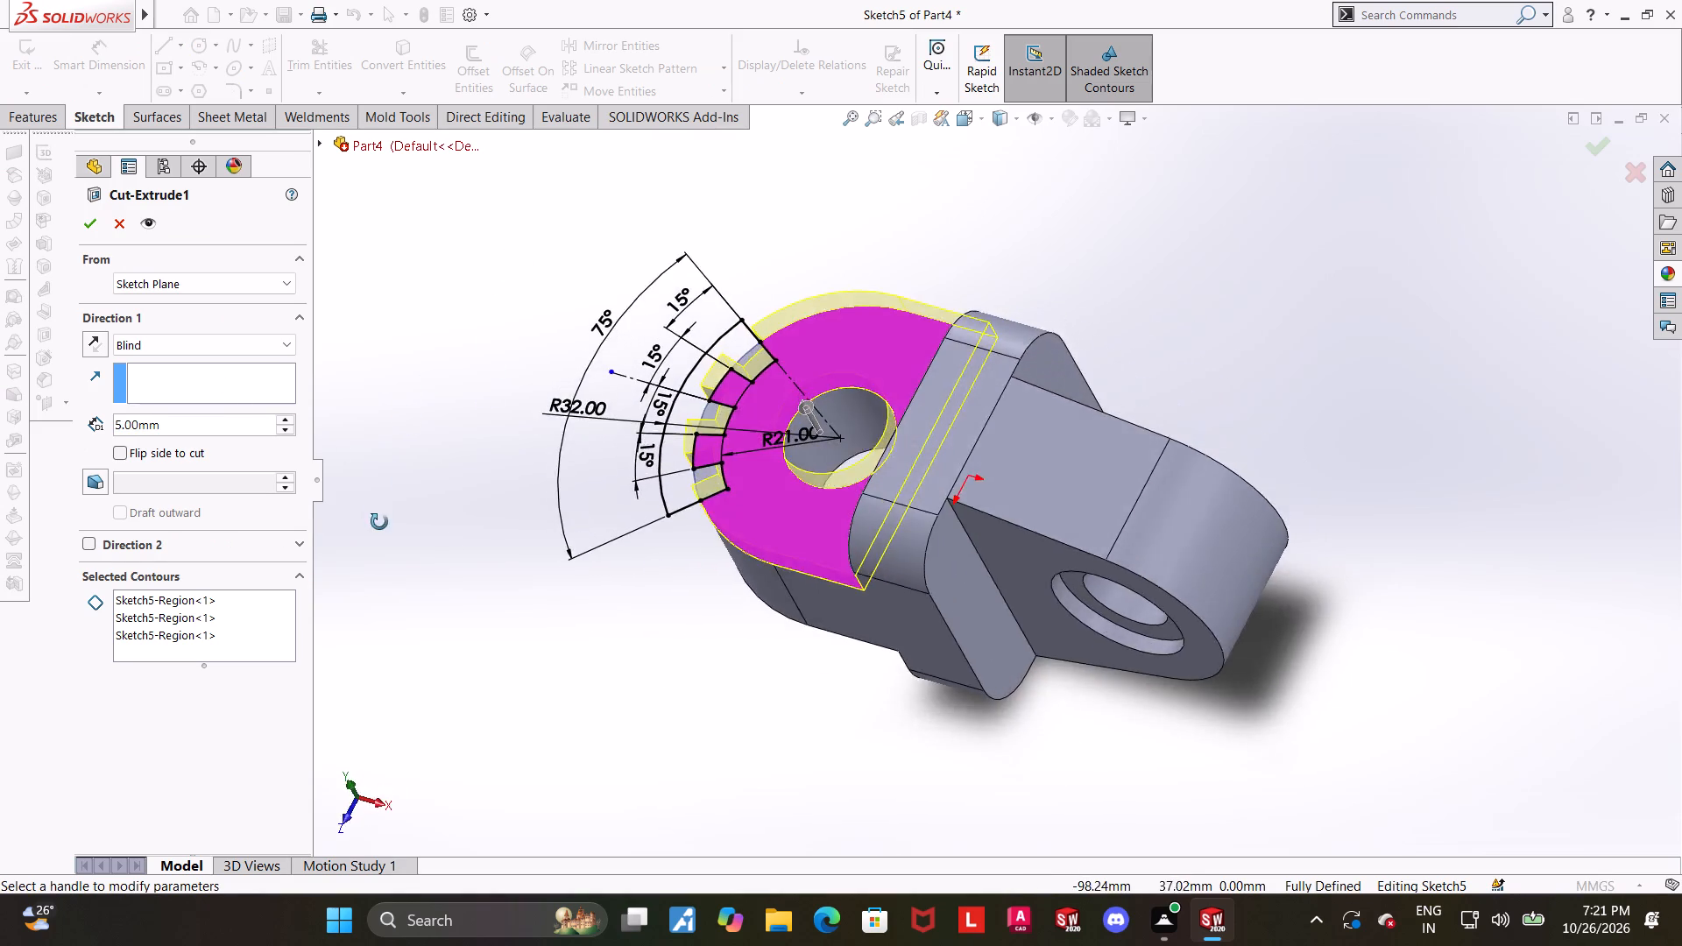
middle_drag(379, 522, 460, 498)
right_click(171, 615)
click(211, 646)
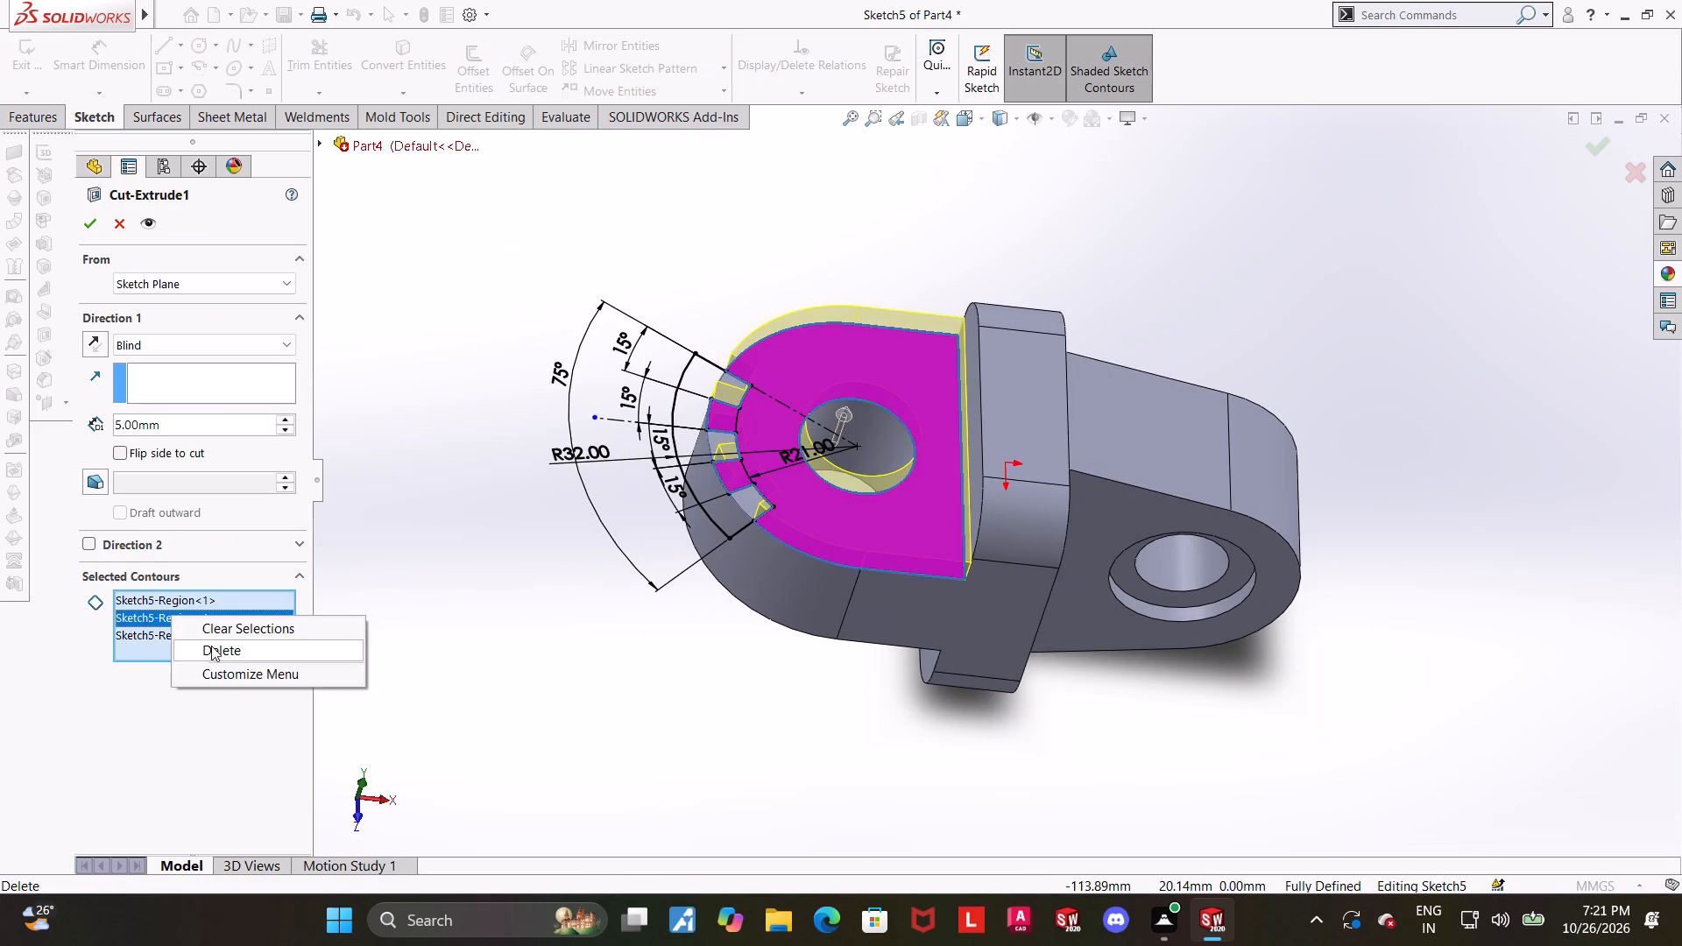
right_click(200, 611)
click(229, 647)
right_click(213, 613)
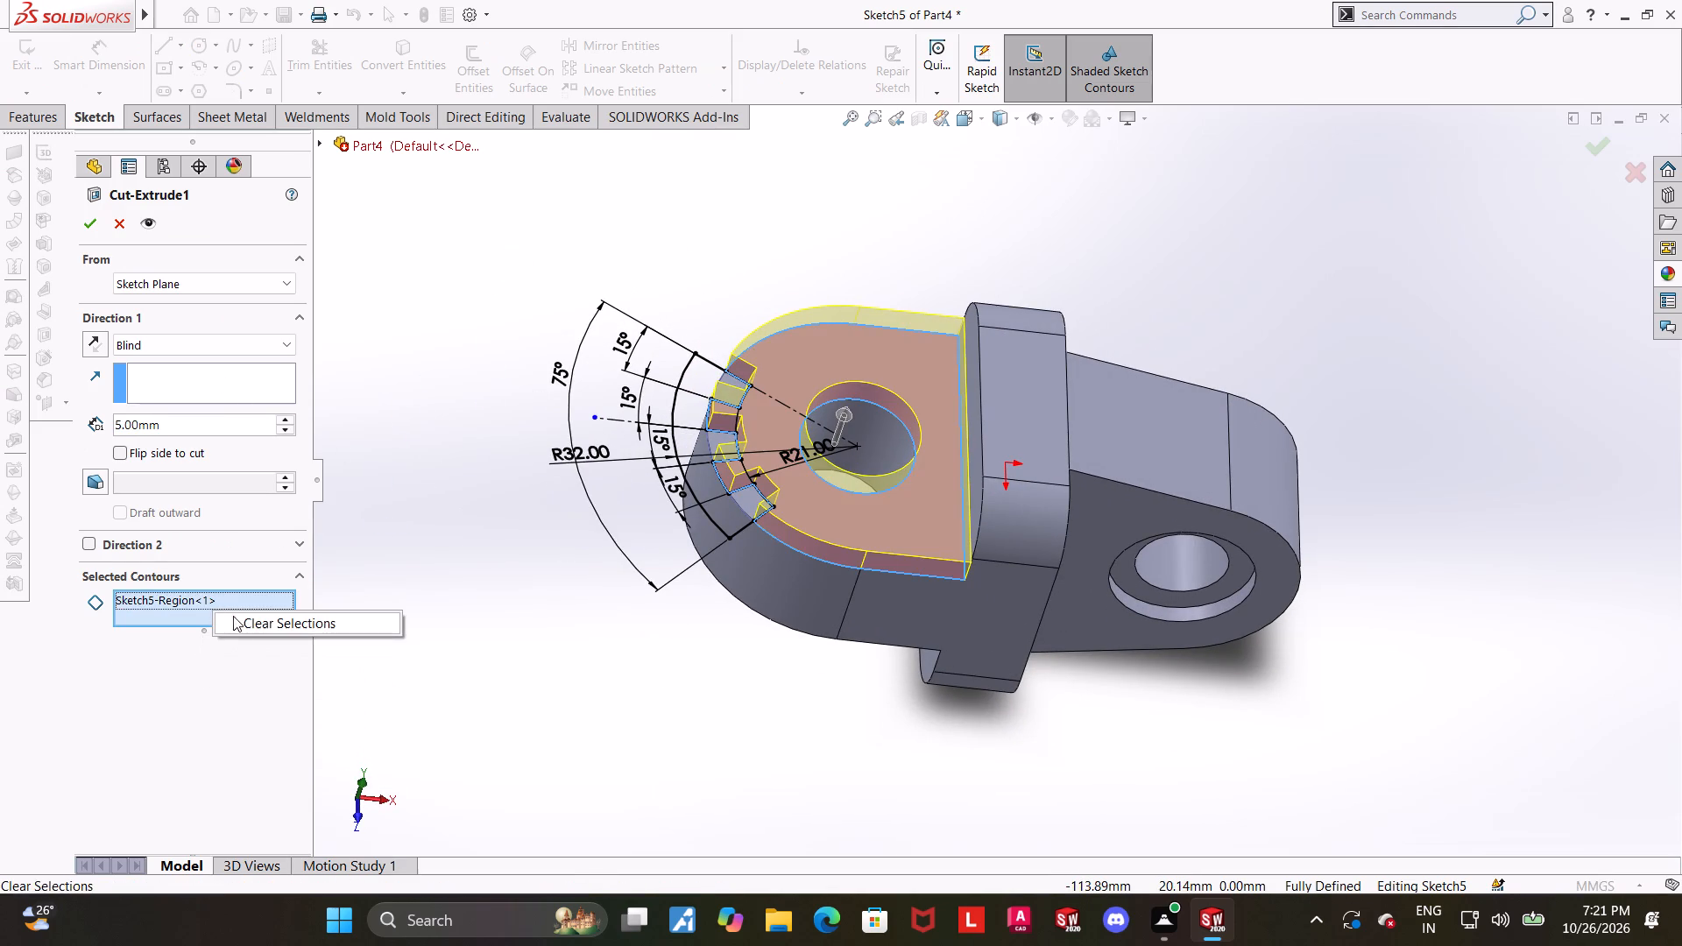
click(238, 619)
click(207, 598)
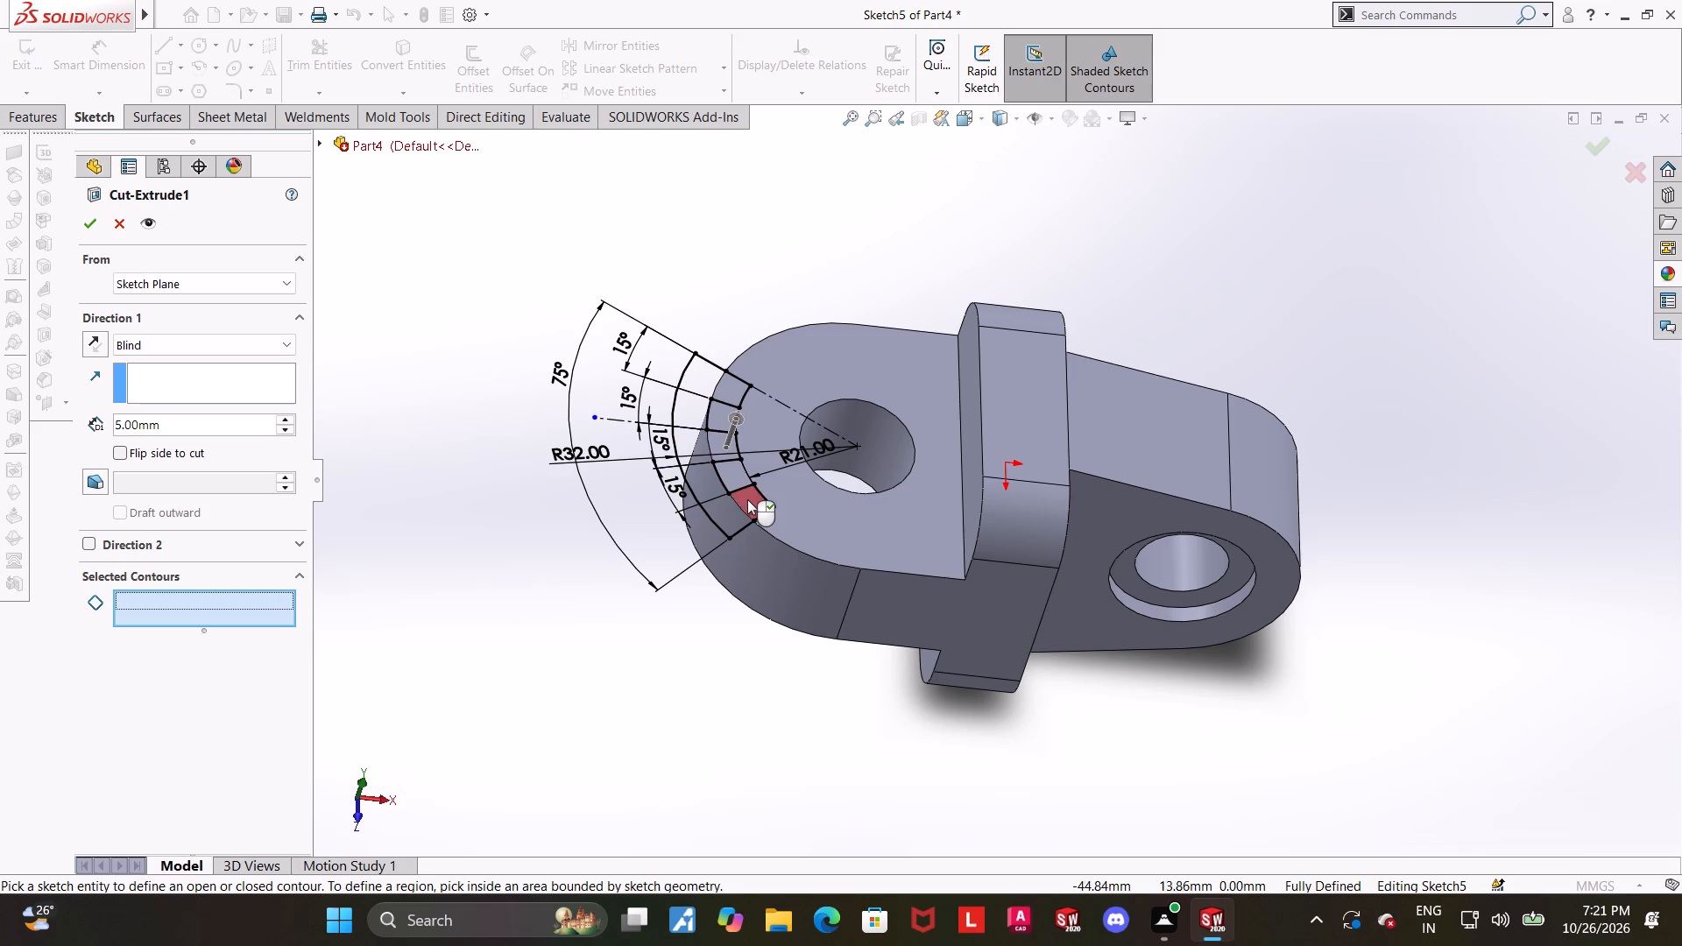
click(747, 499)
click(730, 445)
click(725, 385)
Reverse the direction of the 5 mm blind notch cut so it goes into the lug, and apply the edited feature.
middle_drag(647, 398, 674, 363)
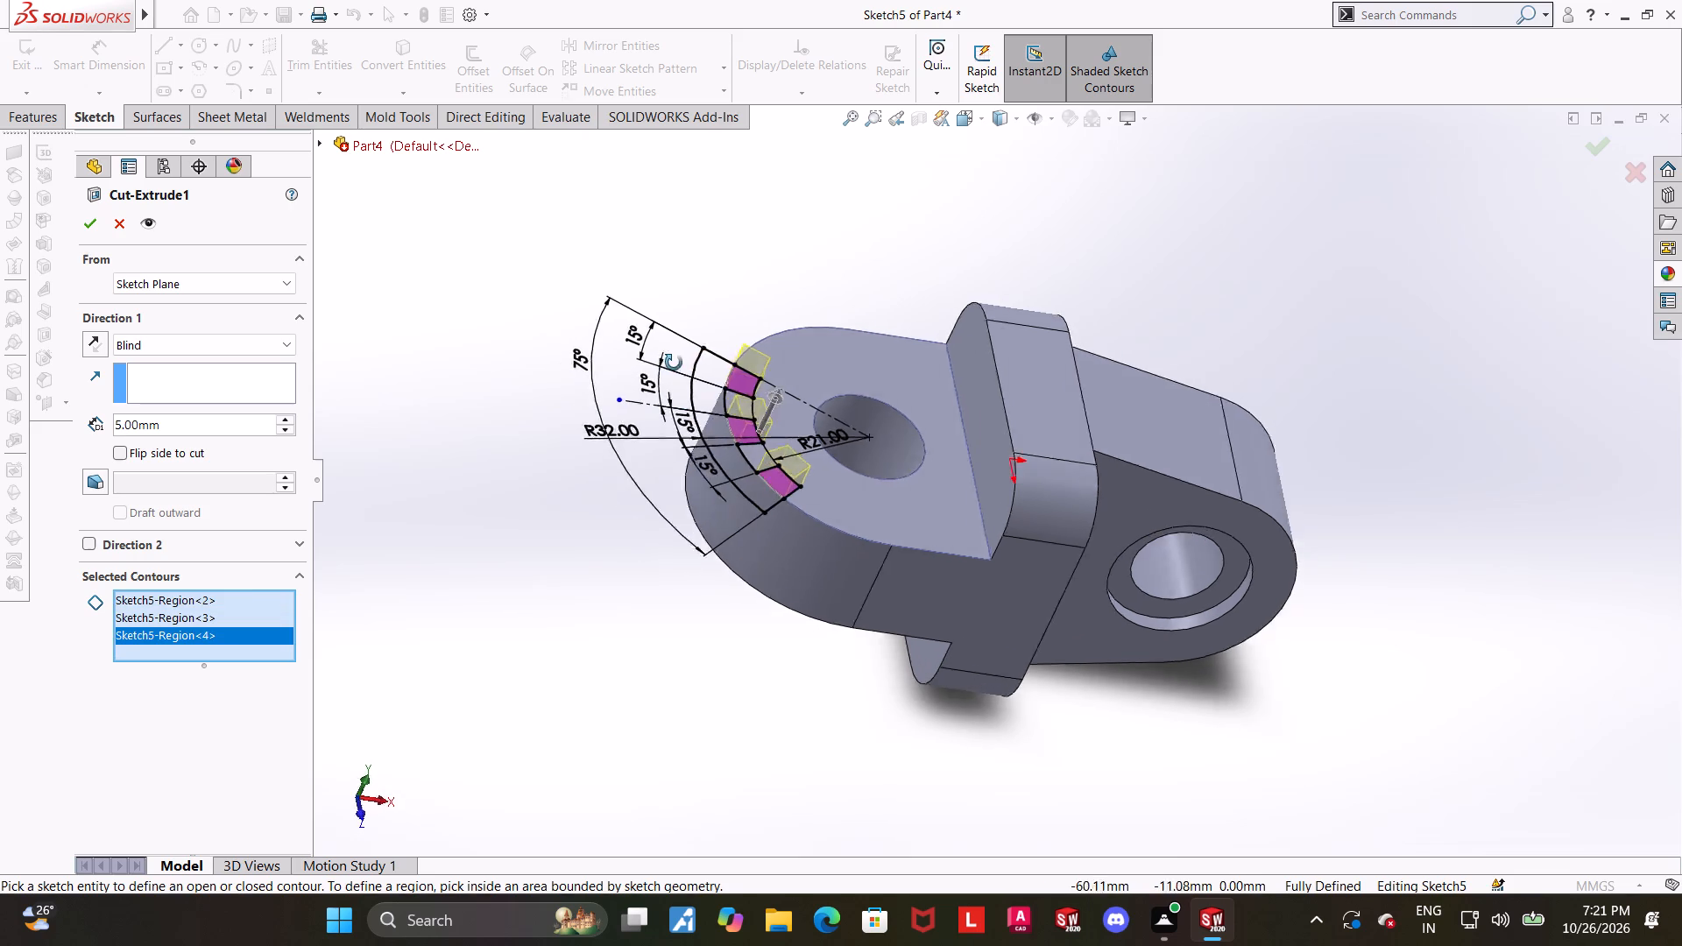
middle_drag(674, 363, 575, 413)
middle_drag(407, 510, 441, 491)
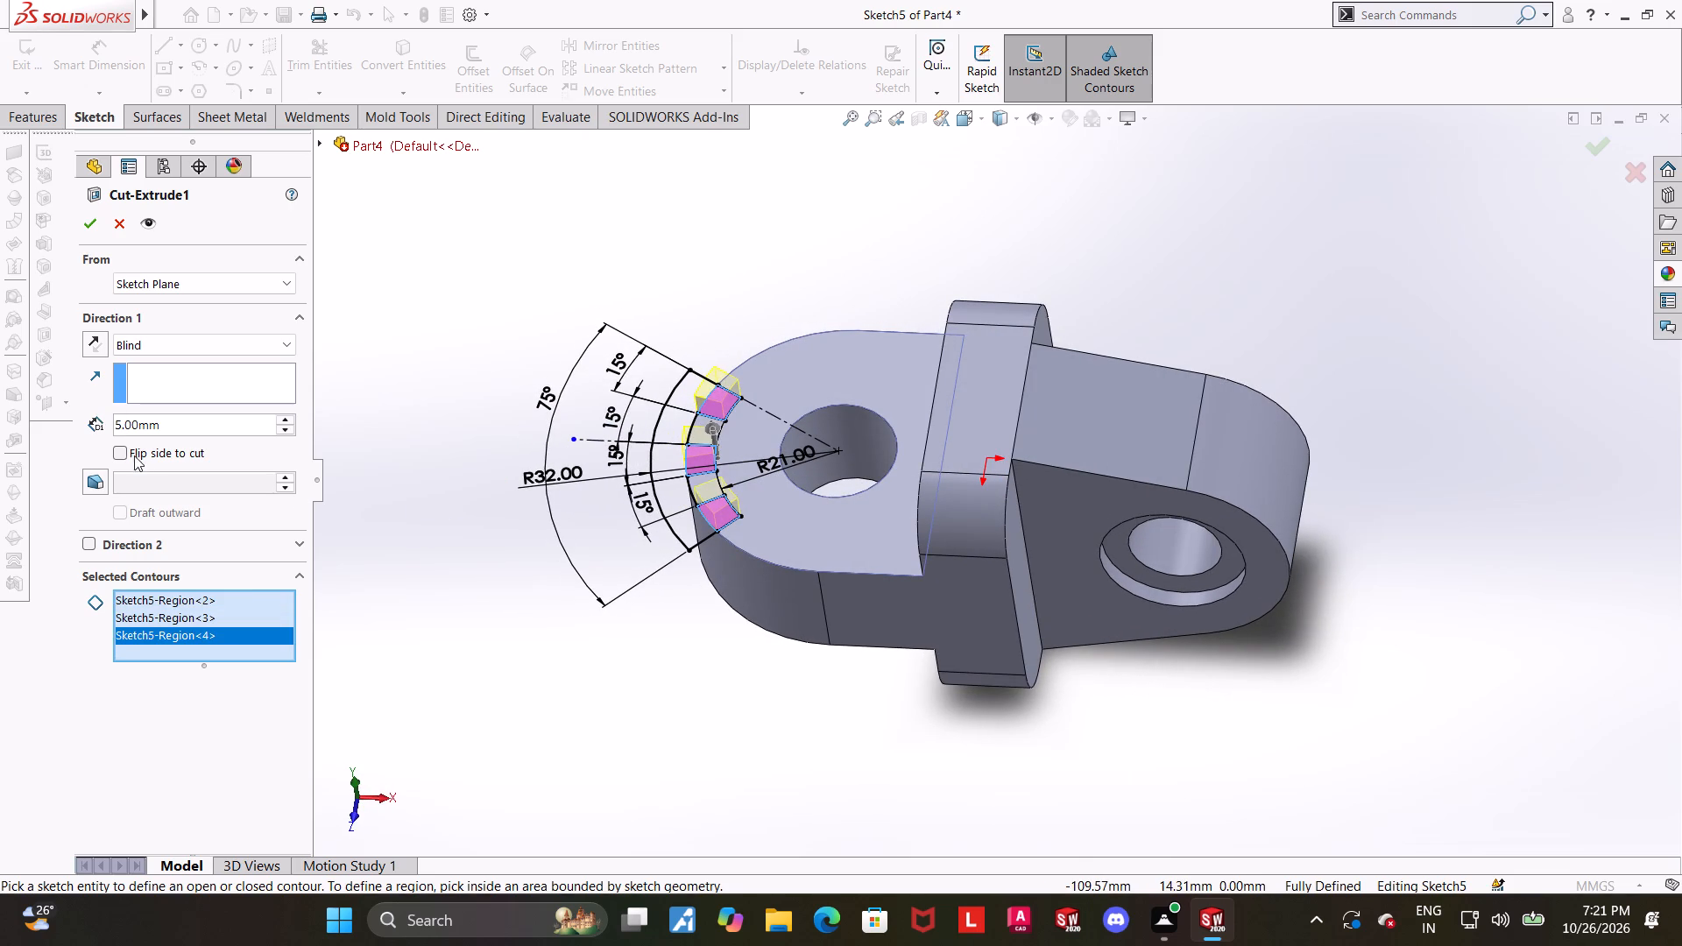
click(119, 451)
middle_drag(484, 514, 508, 507)
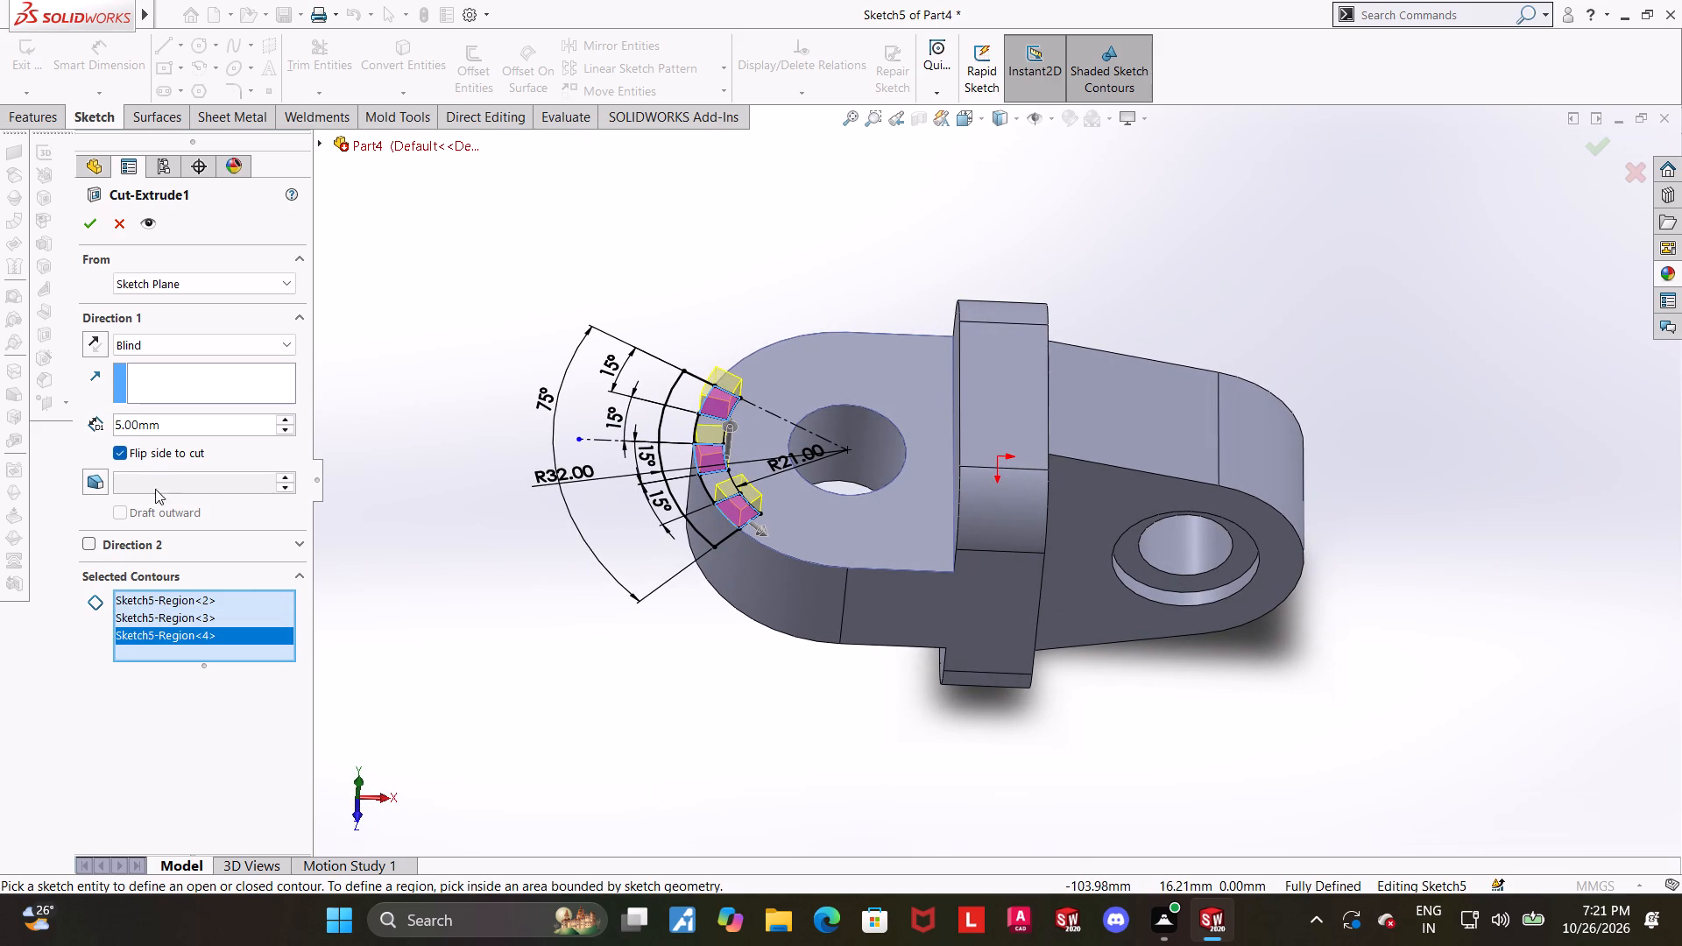
click(95, 349)
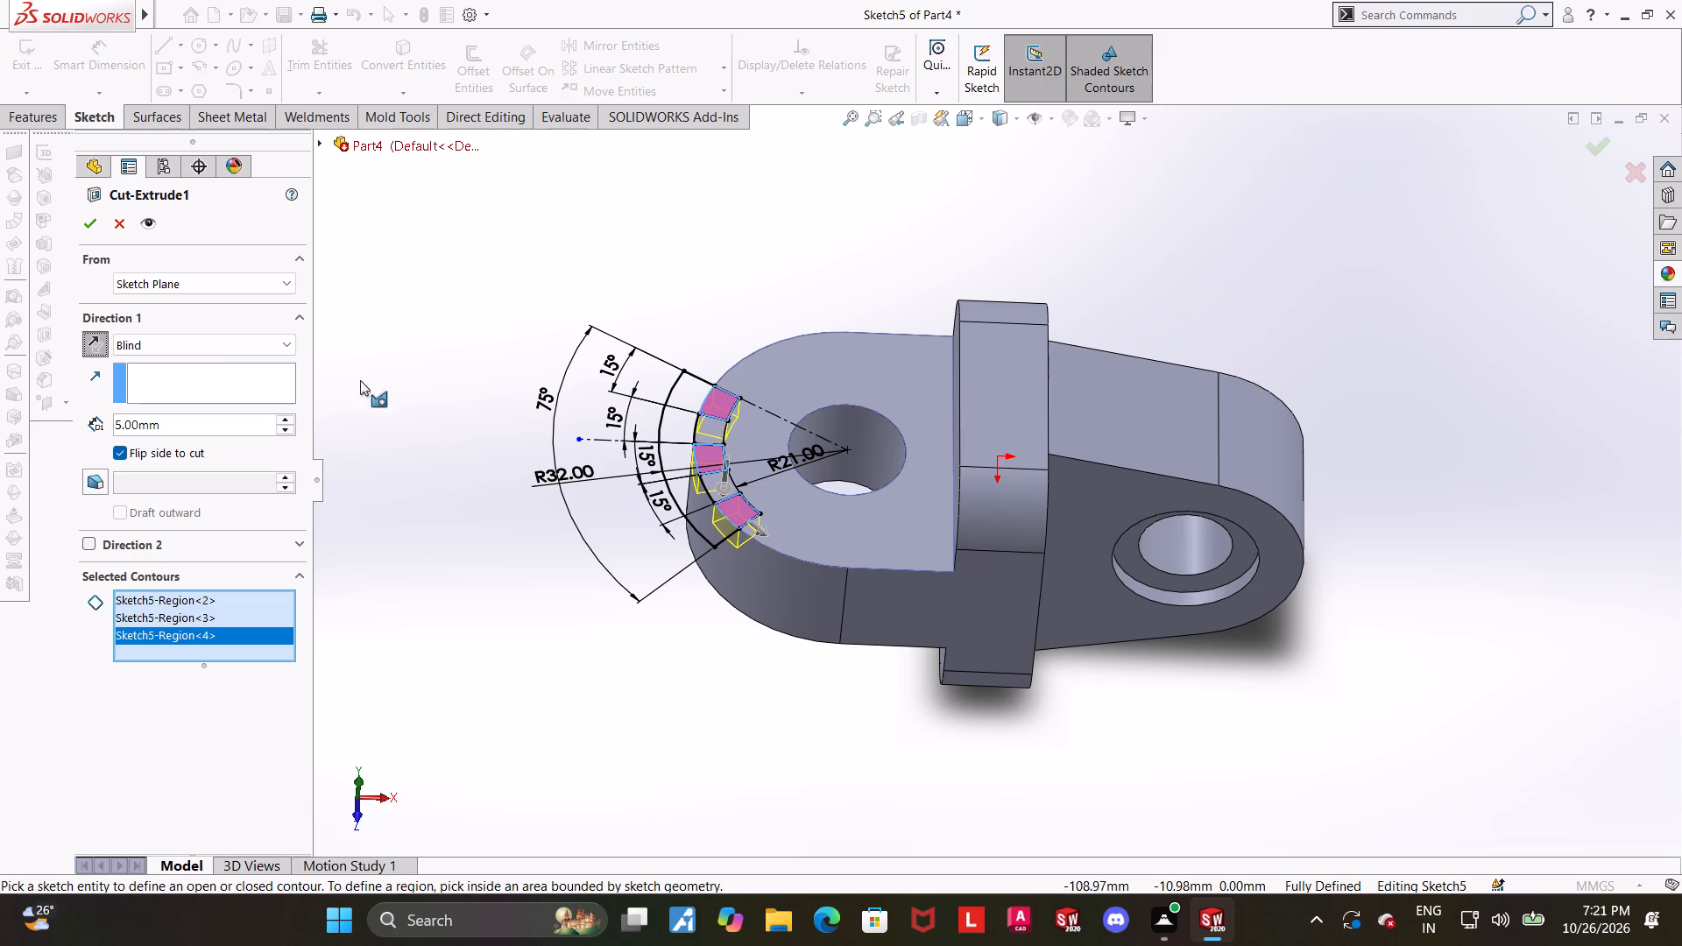
click(121, 445)
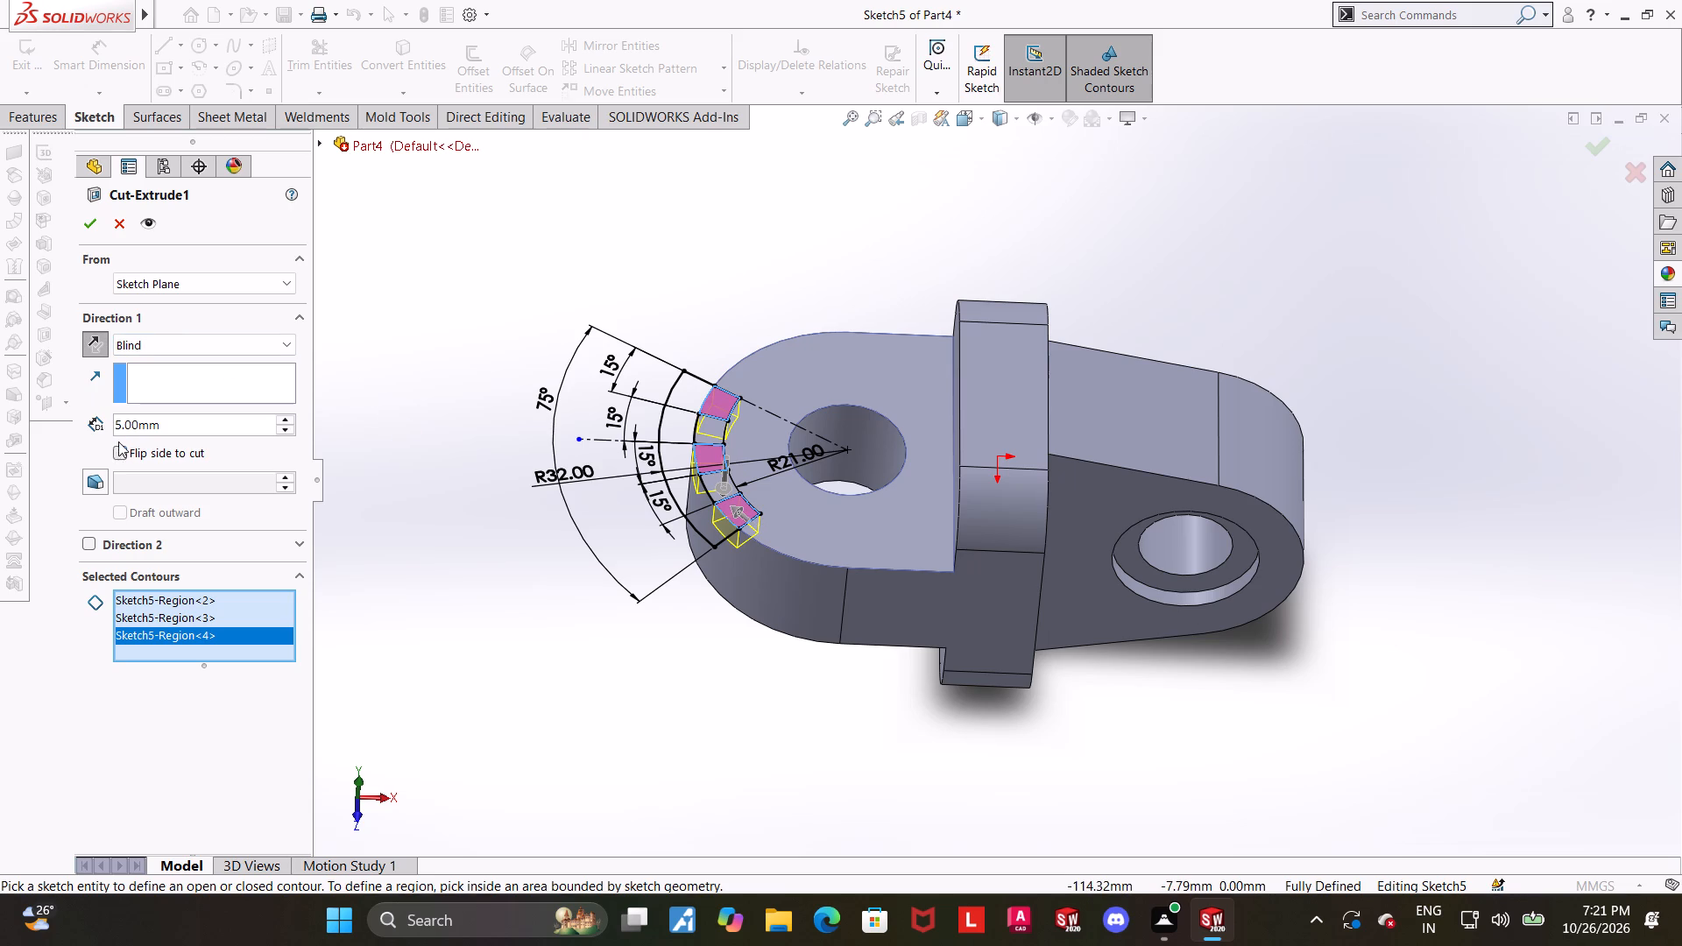
click(98, 218)
click(362, 325)
Examine the recut notches on the lug from several angles, finishing with the part in isometric view.
middle_drag(604, 512, 587, 525)
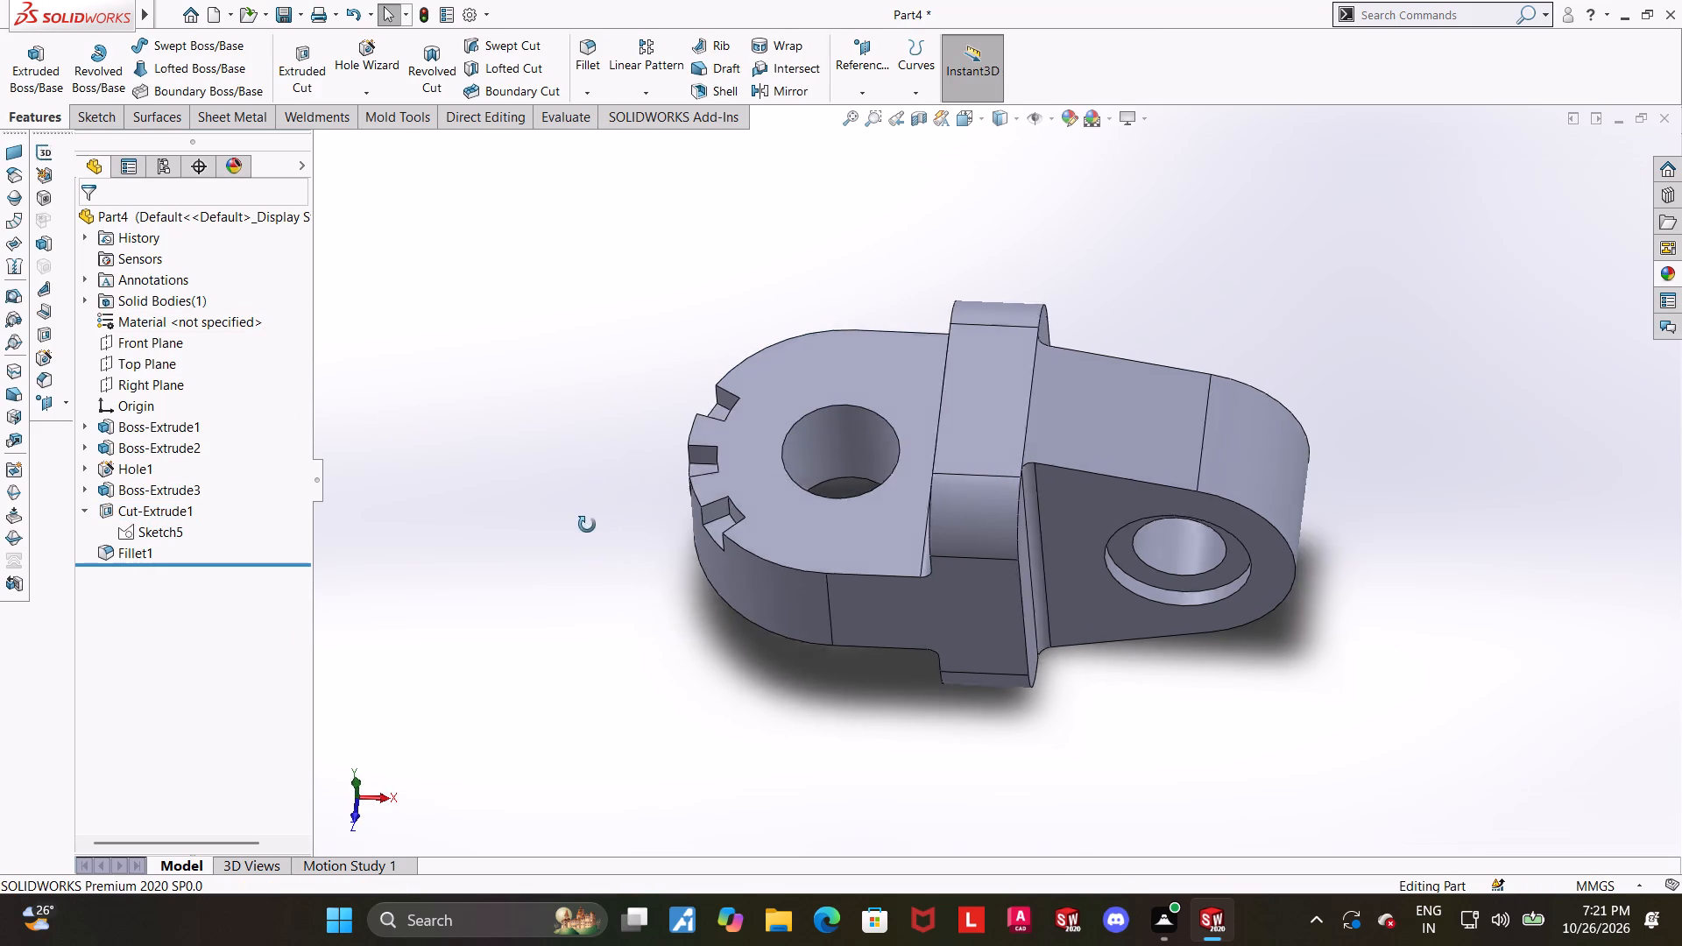
middle_drag(587, 525, 611, 469)
click(965, 117)
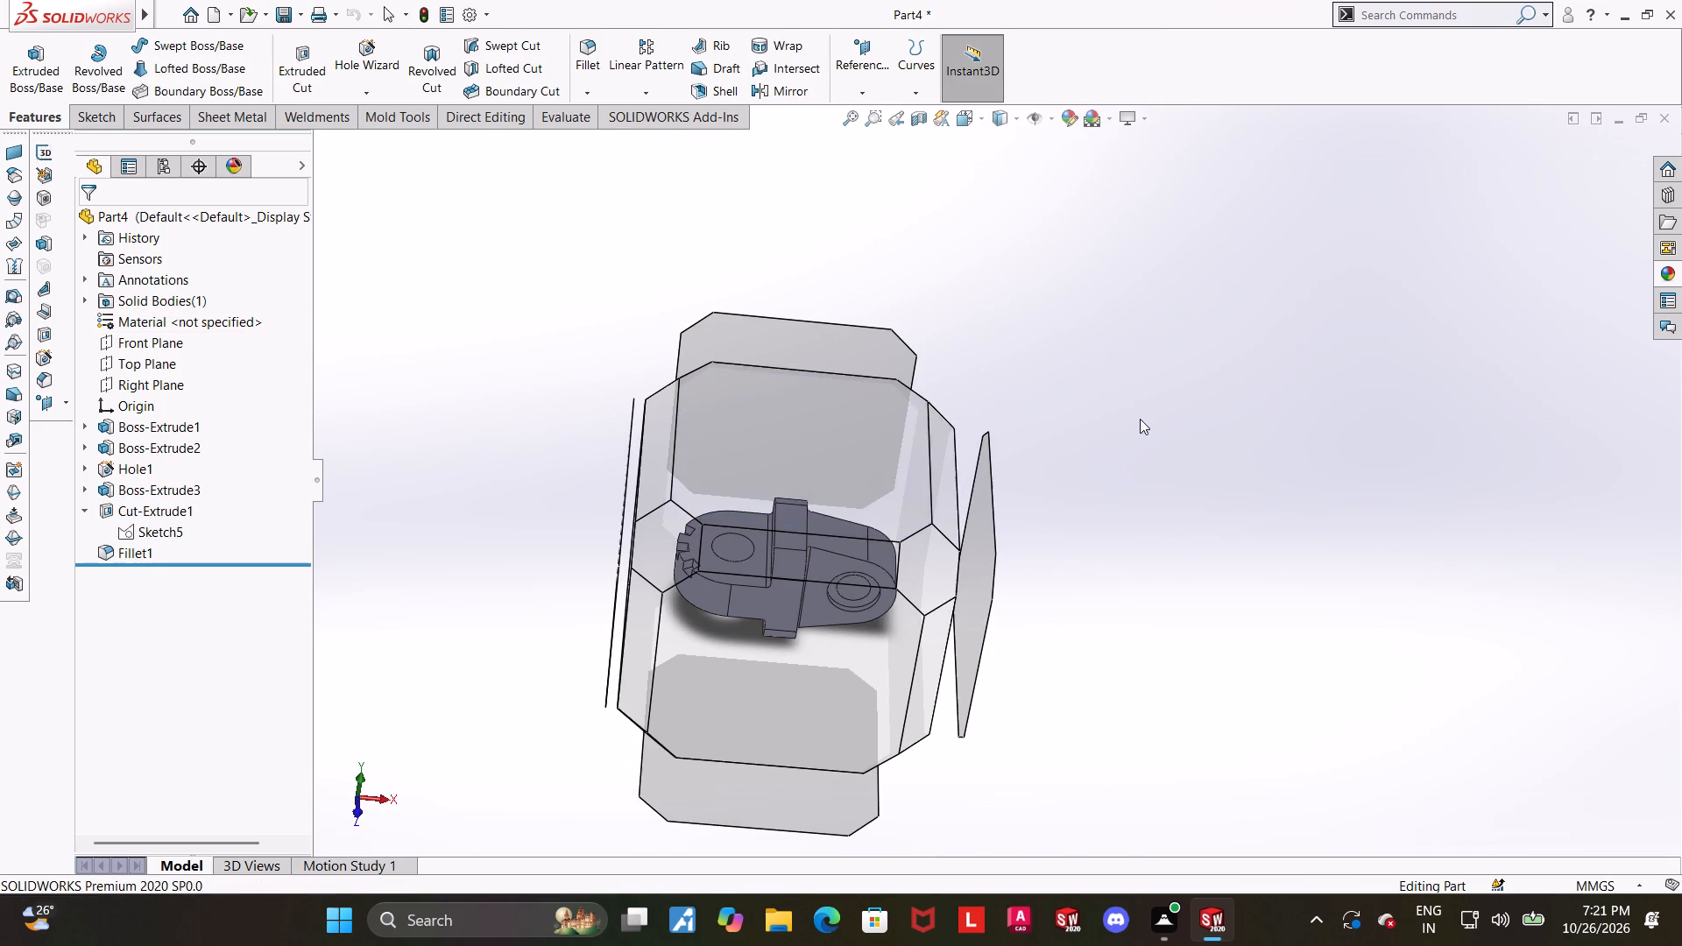
click(1140, 419)
middle_drag(1120, 432, 1110, 441)
click(972, 116)
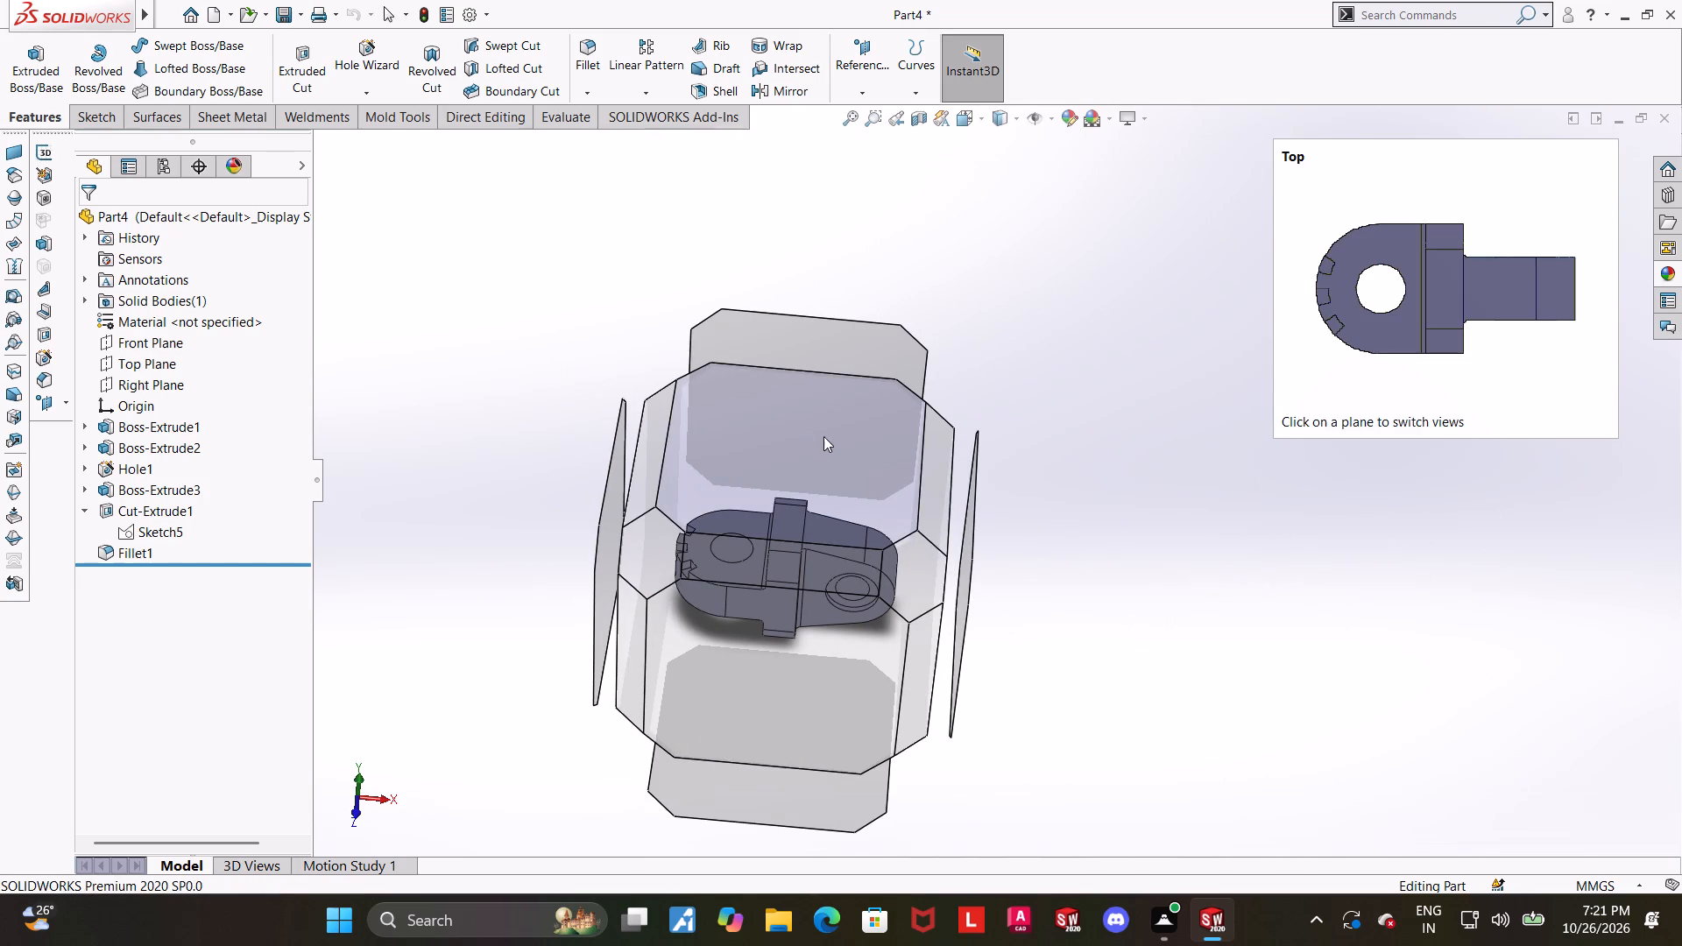
click(585, 392)
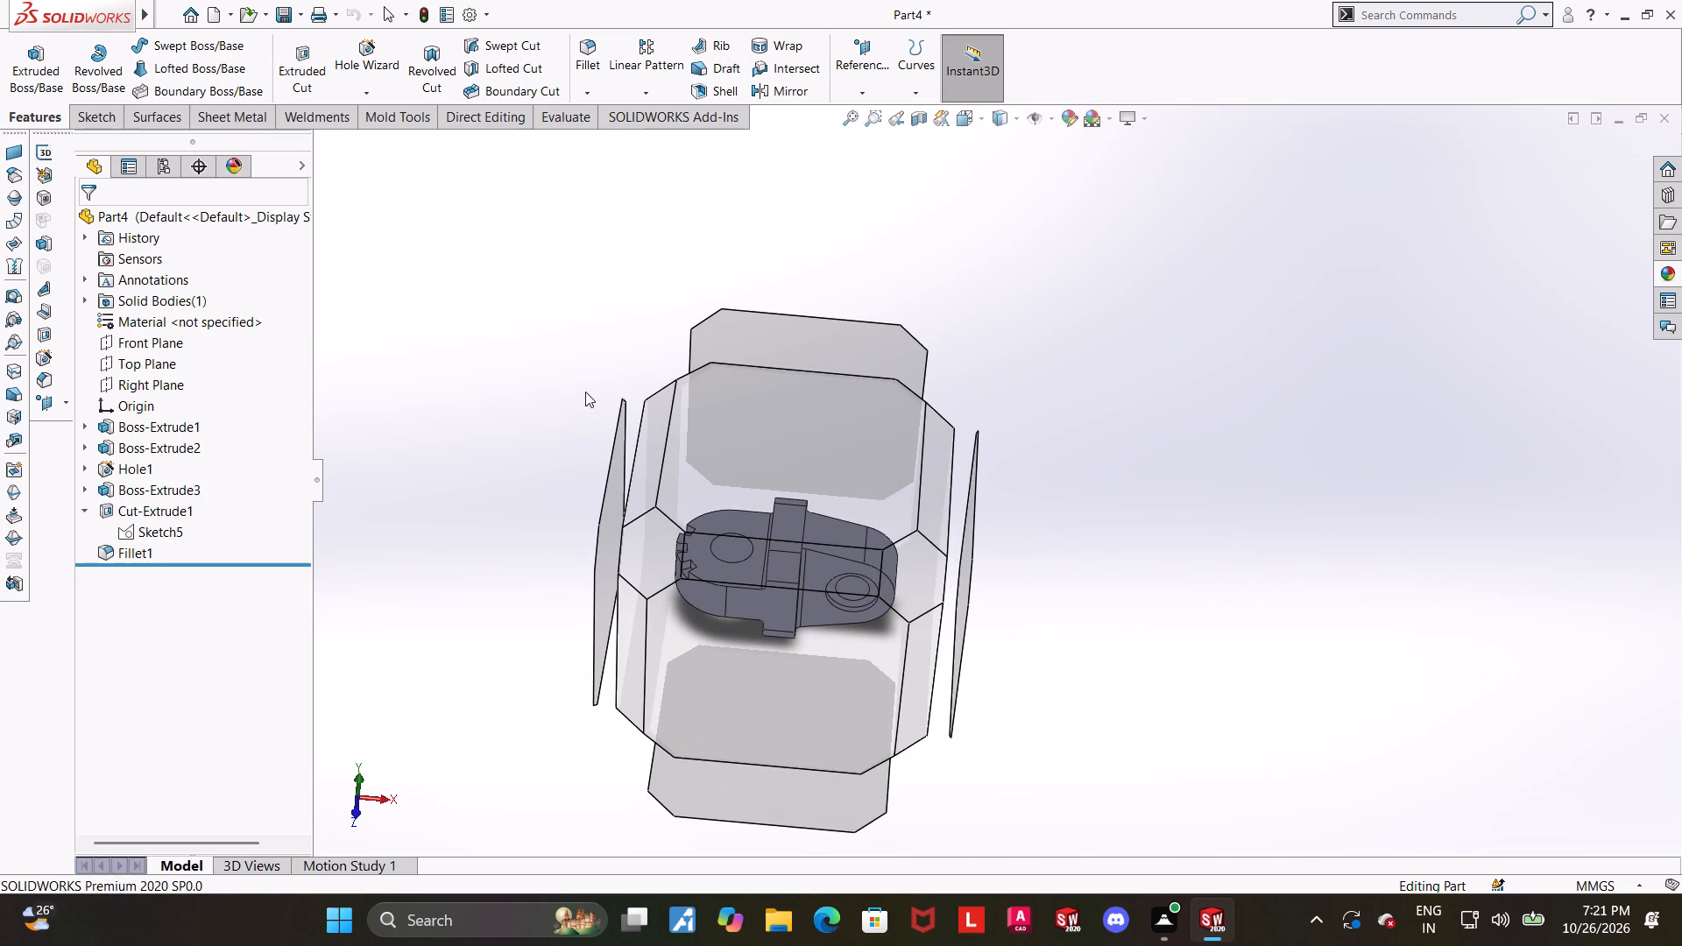
key(ctrl+7)
scroll(932, 372, down, 2)
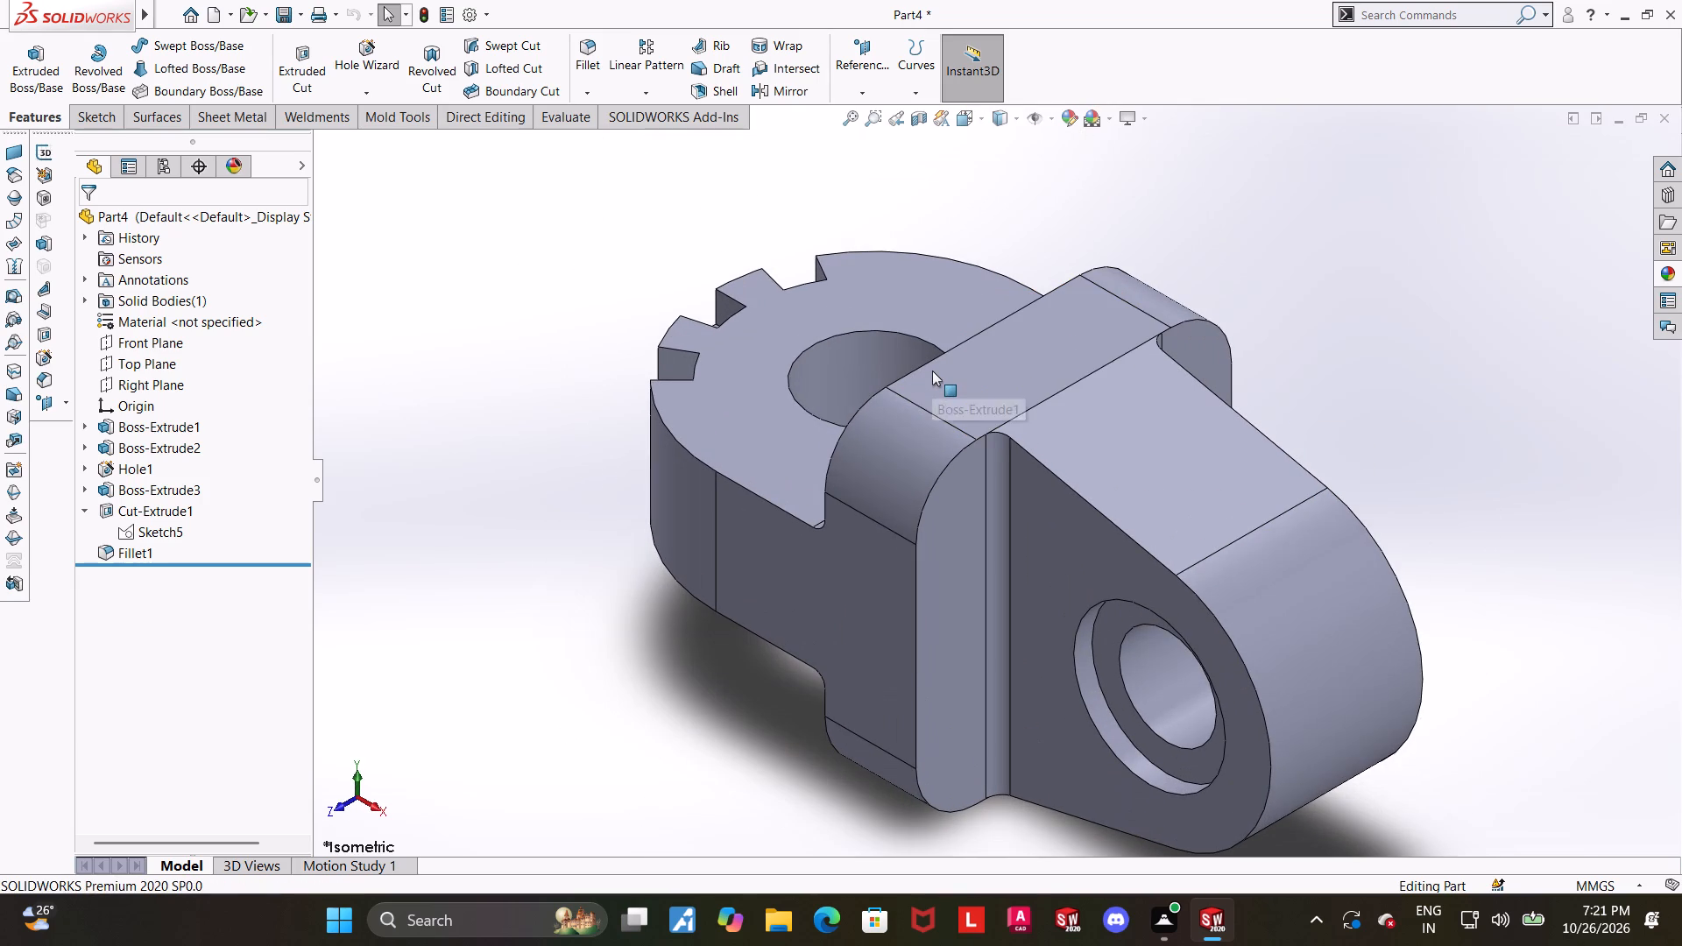
Change the appearance colour of the whole part to white from the standard palette.
right_click(214, 222)
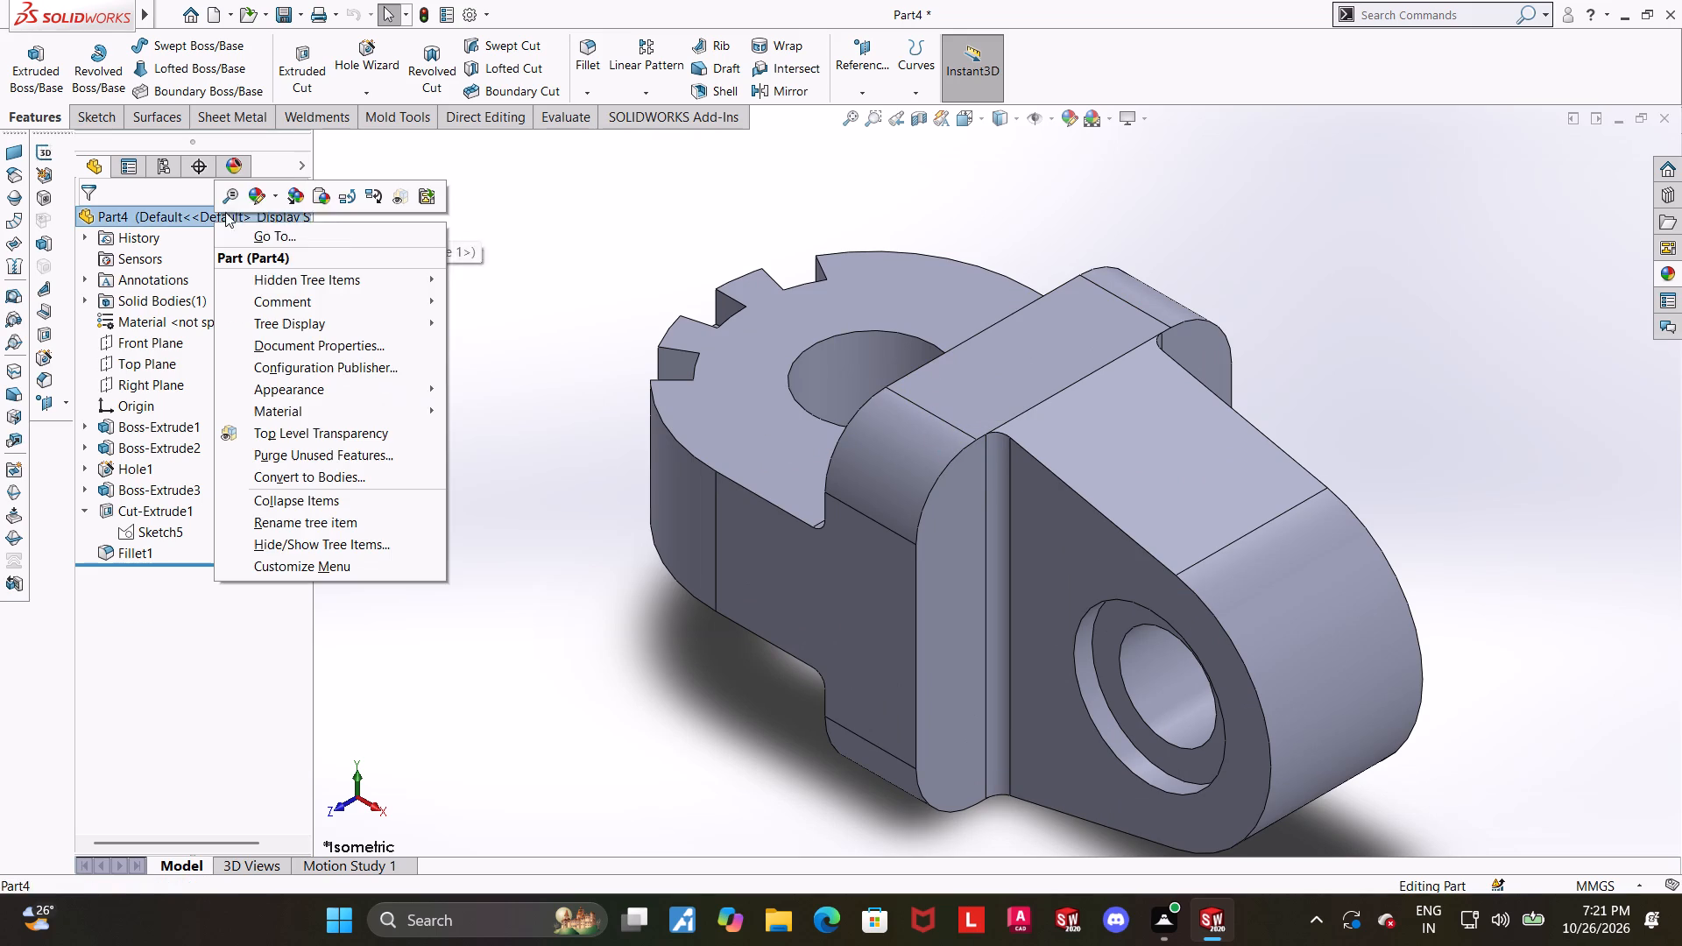
click(256, 195)
click(316, 239)
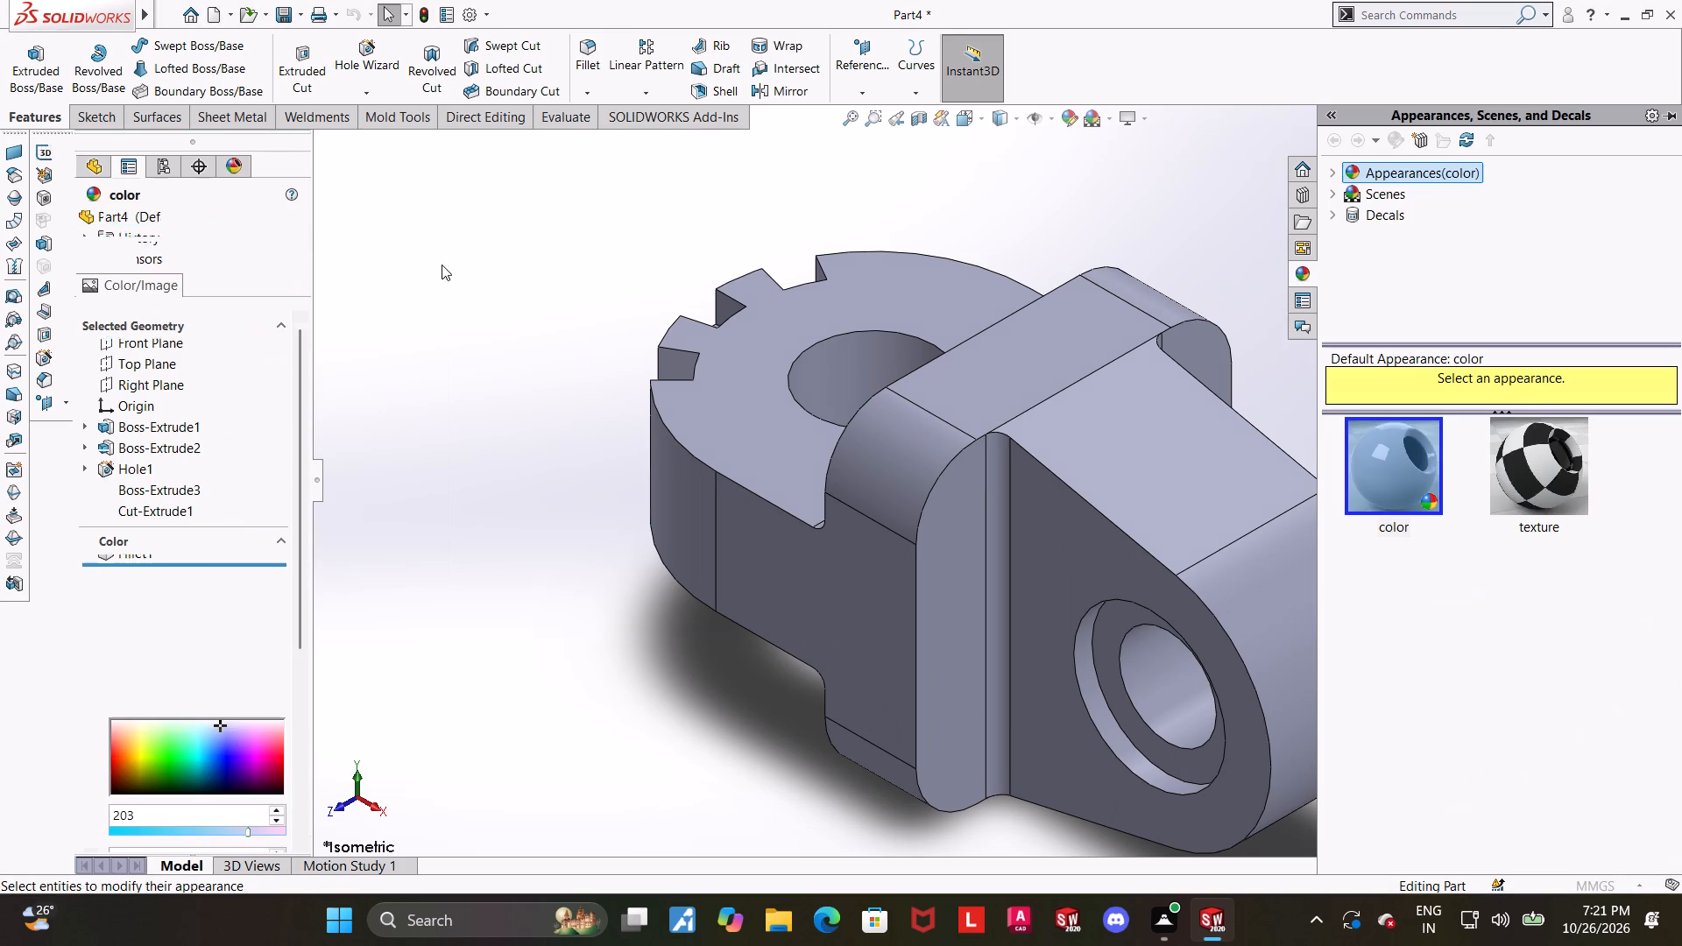
click(237, 630)
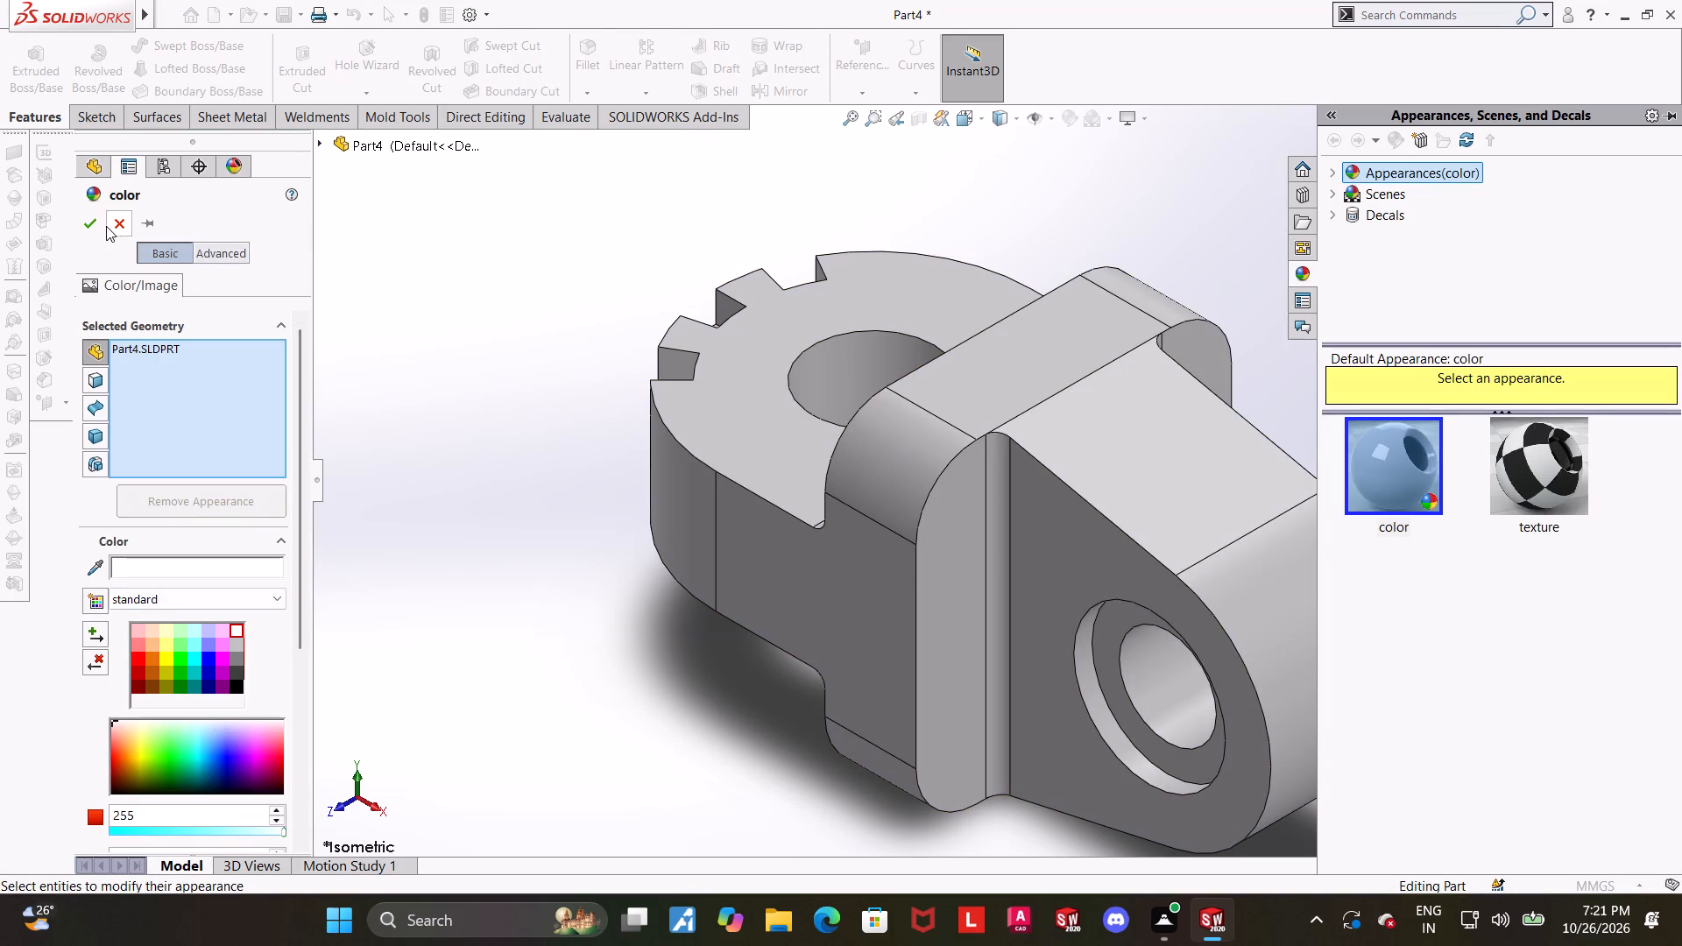
click(92, 224)
click(512, 357)
Examine the recoloured part from several directions, including both lugs and the notches, finishing with the top view.
scroll(566, 355, up, 2)
scroll(1384, 542, down, 1)
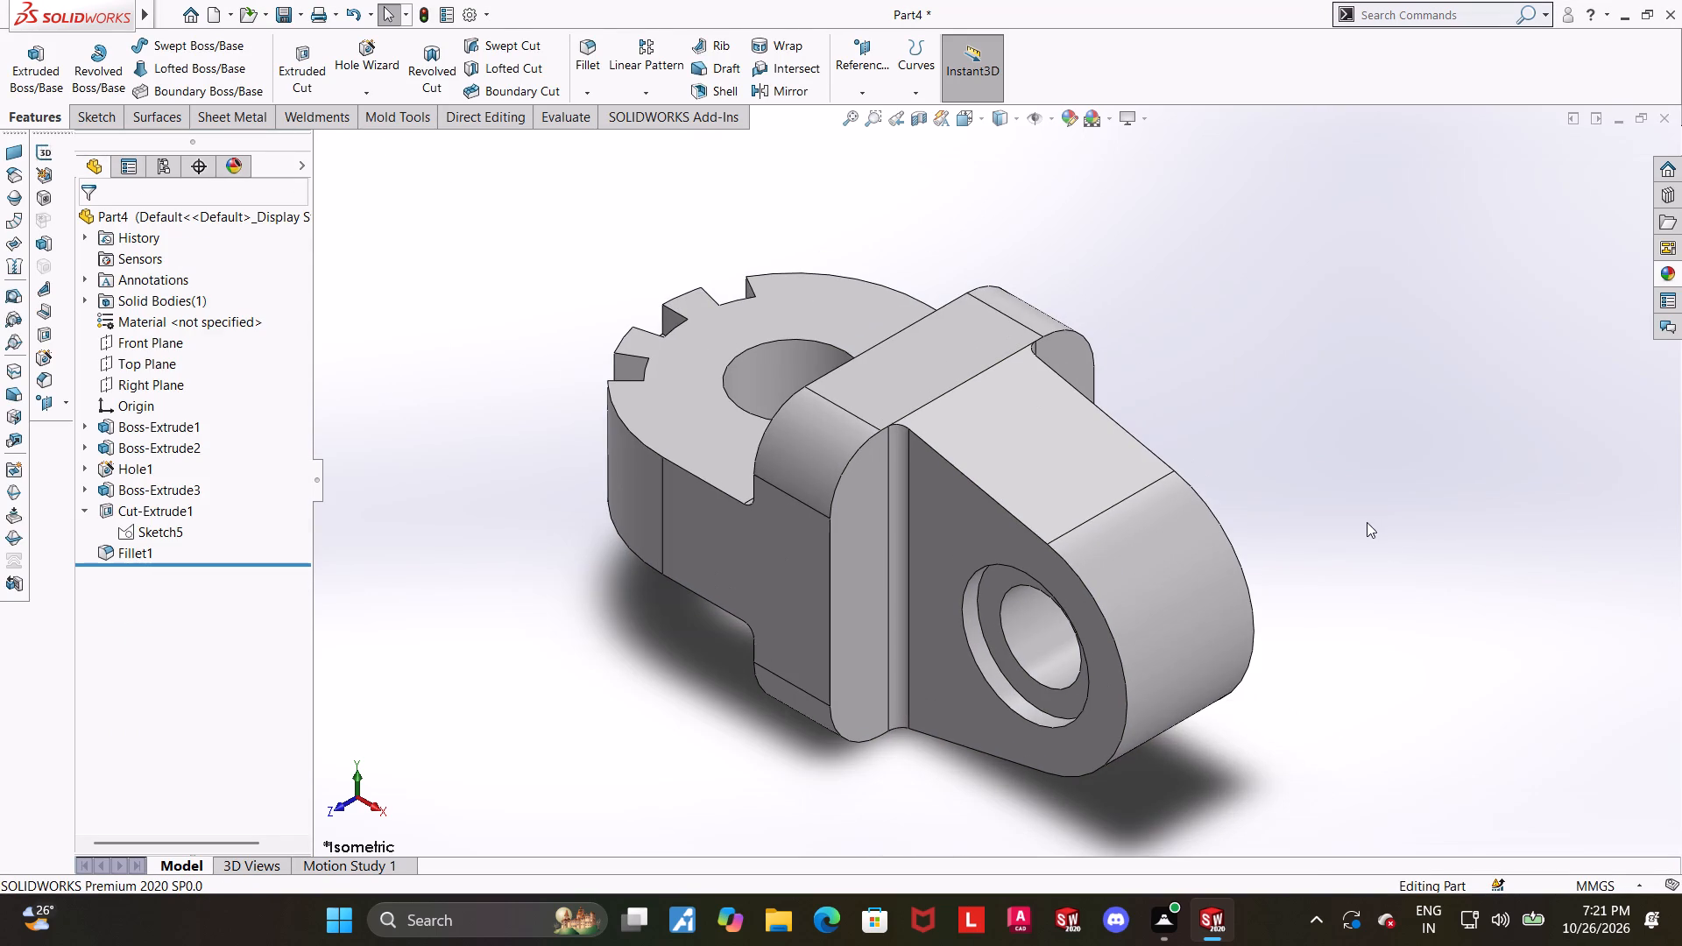
scroll(1339, 541, down, 1)
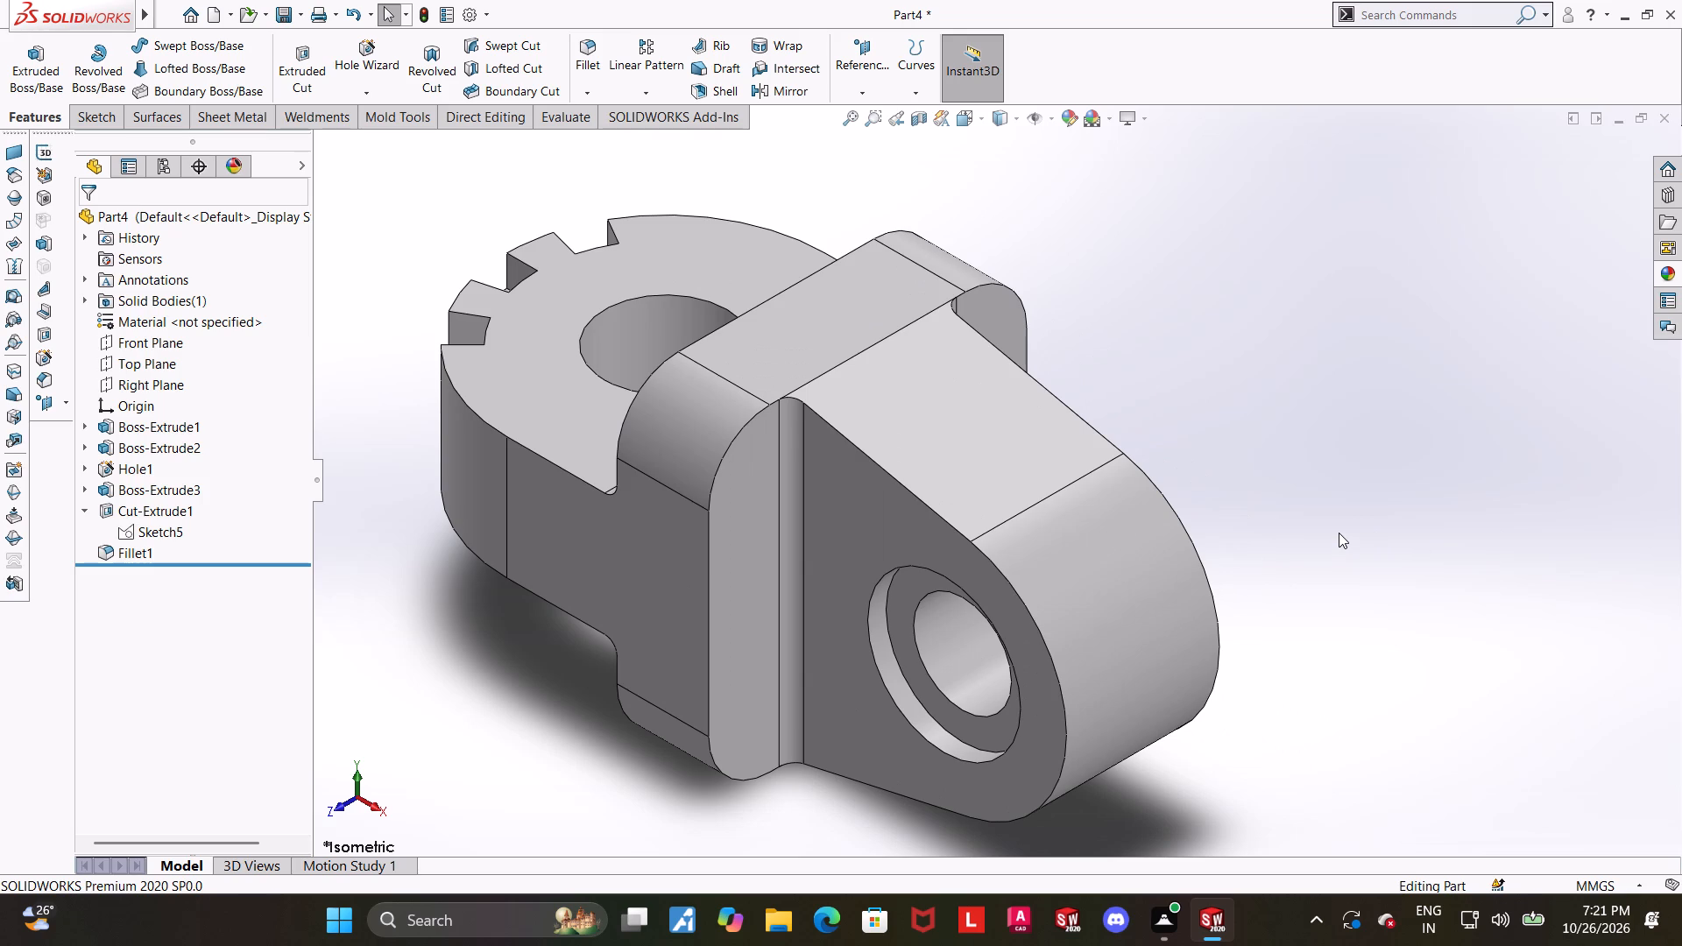
scroll(1333, 510, up, 1)
scroll(1333, 509, down, 1)
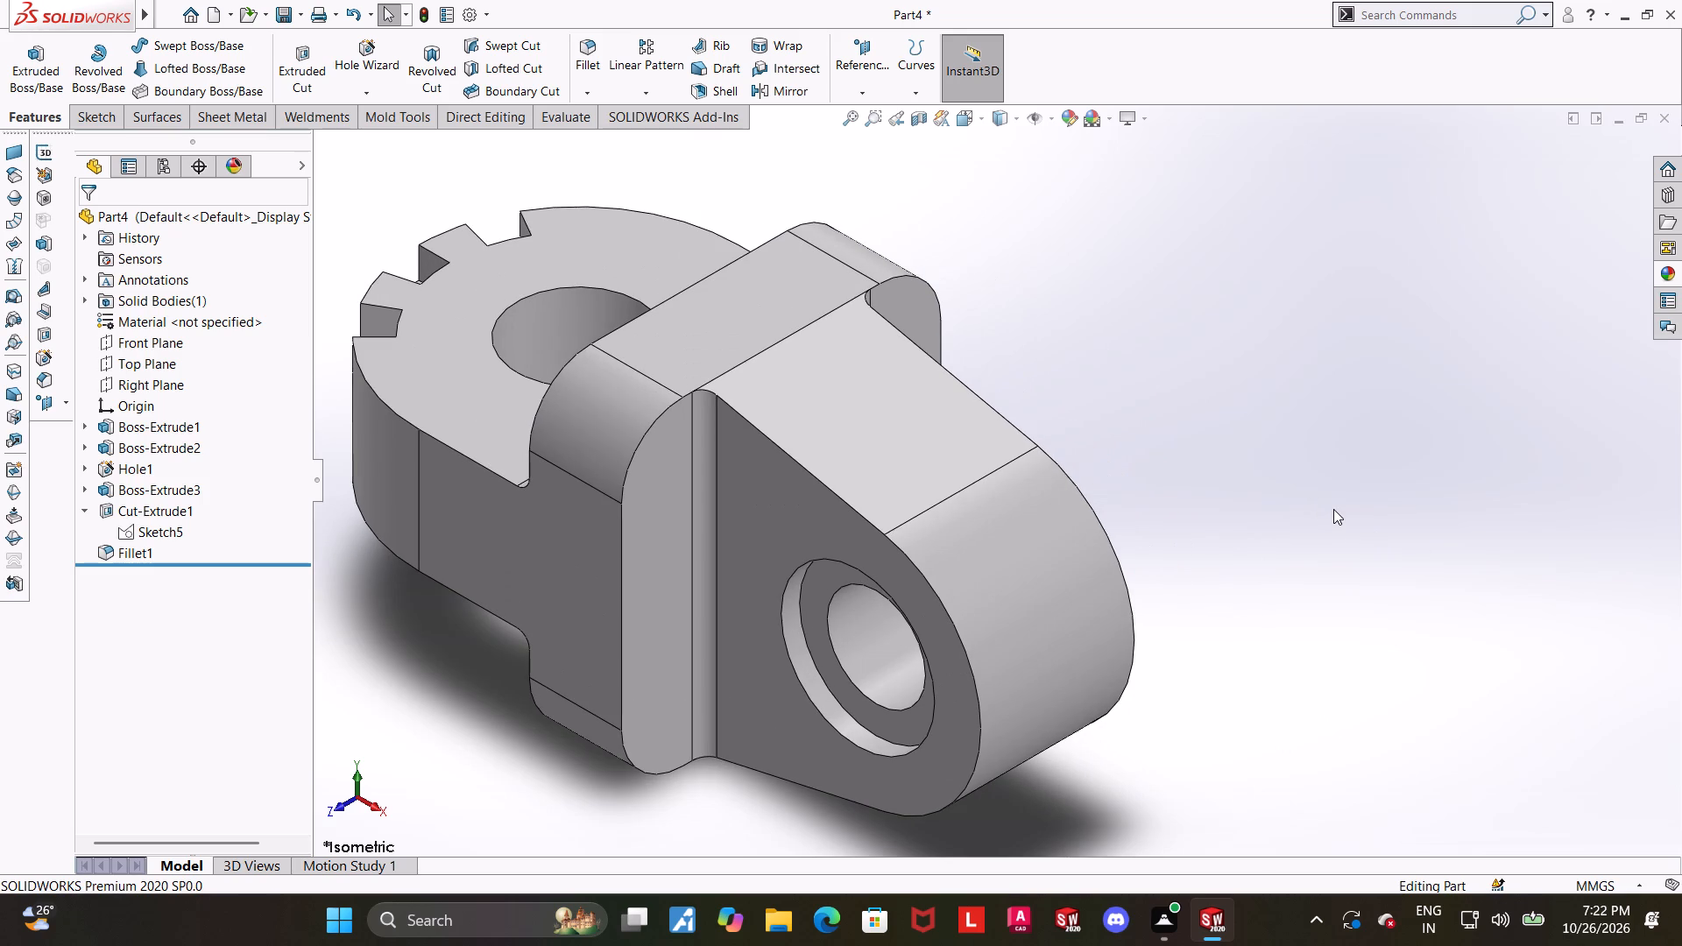
scroll(1277, 637, up, 1)
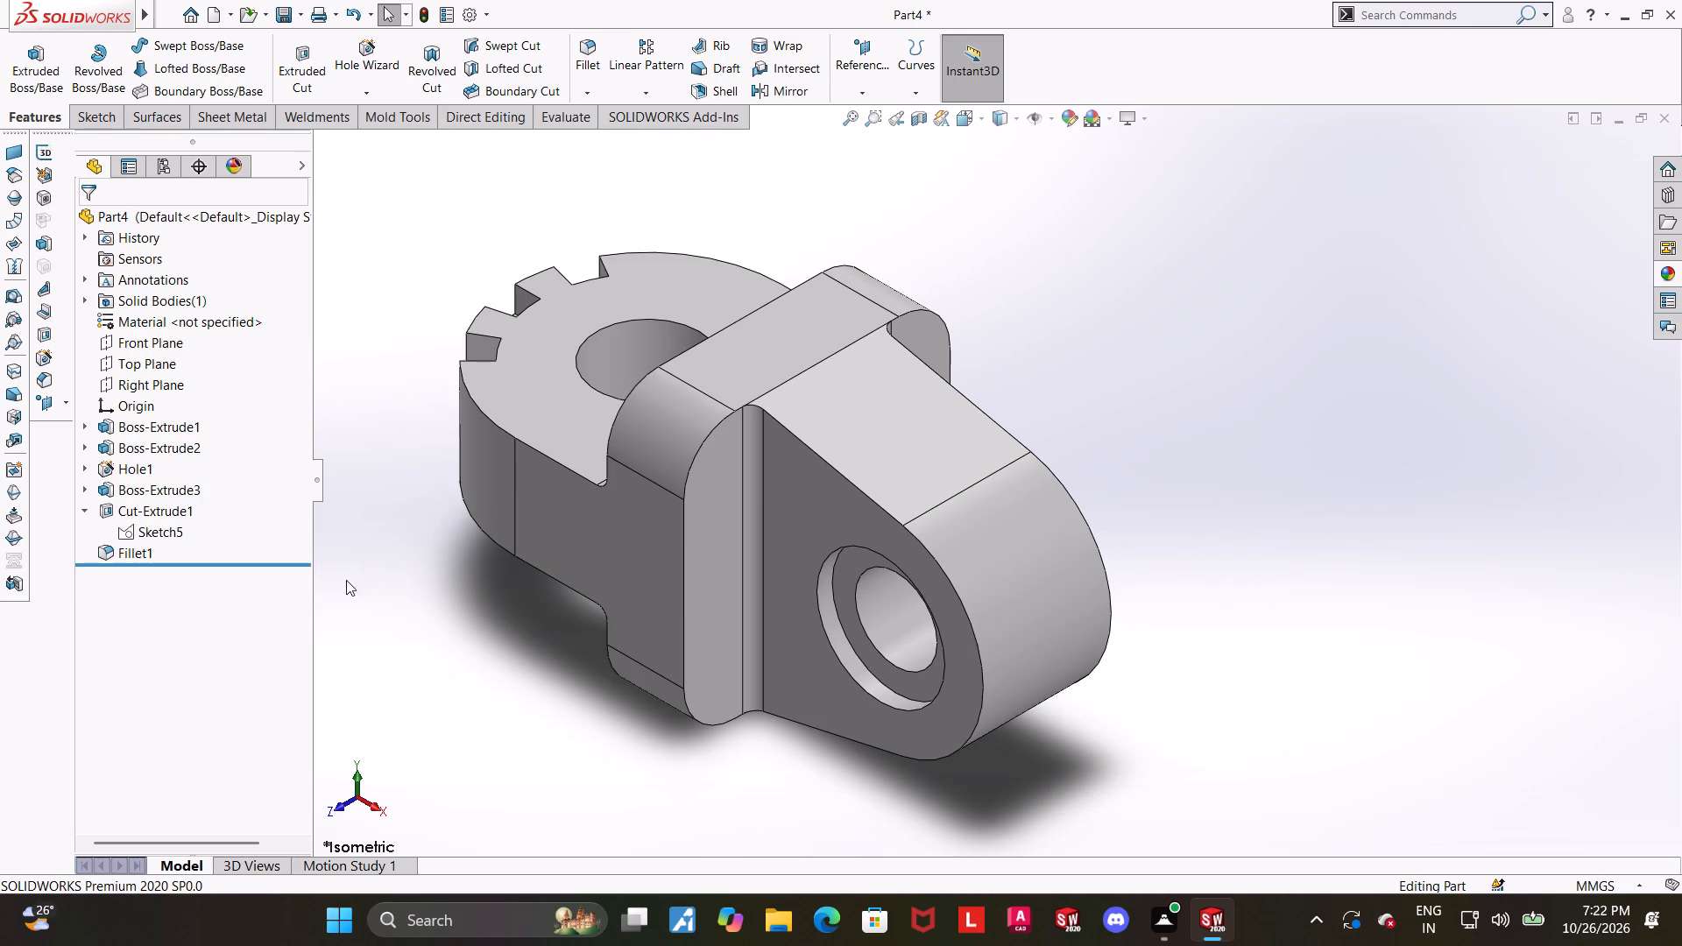
scroll(498, 432, down, 1)
click(506, 580)
scroll(558, 665, up, 2)
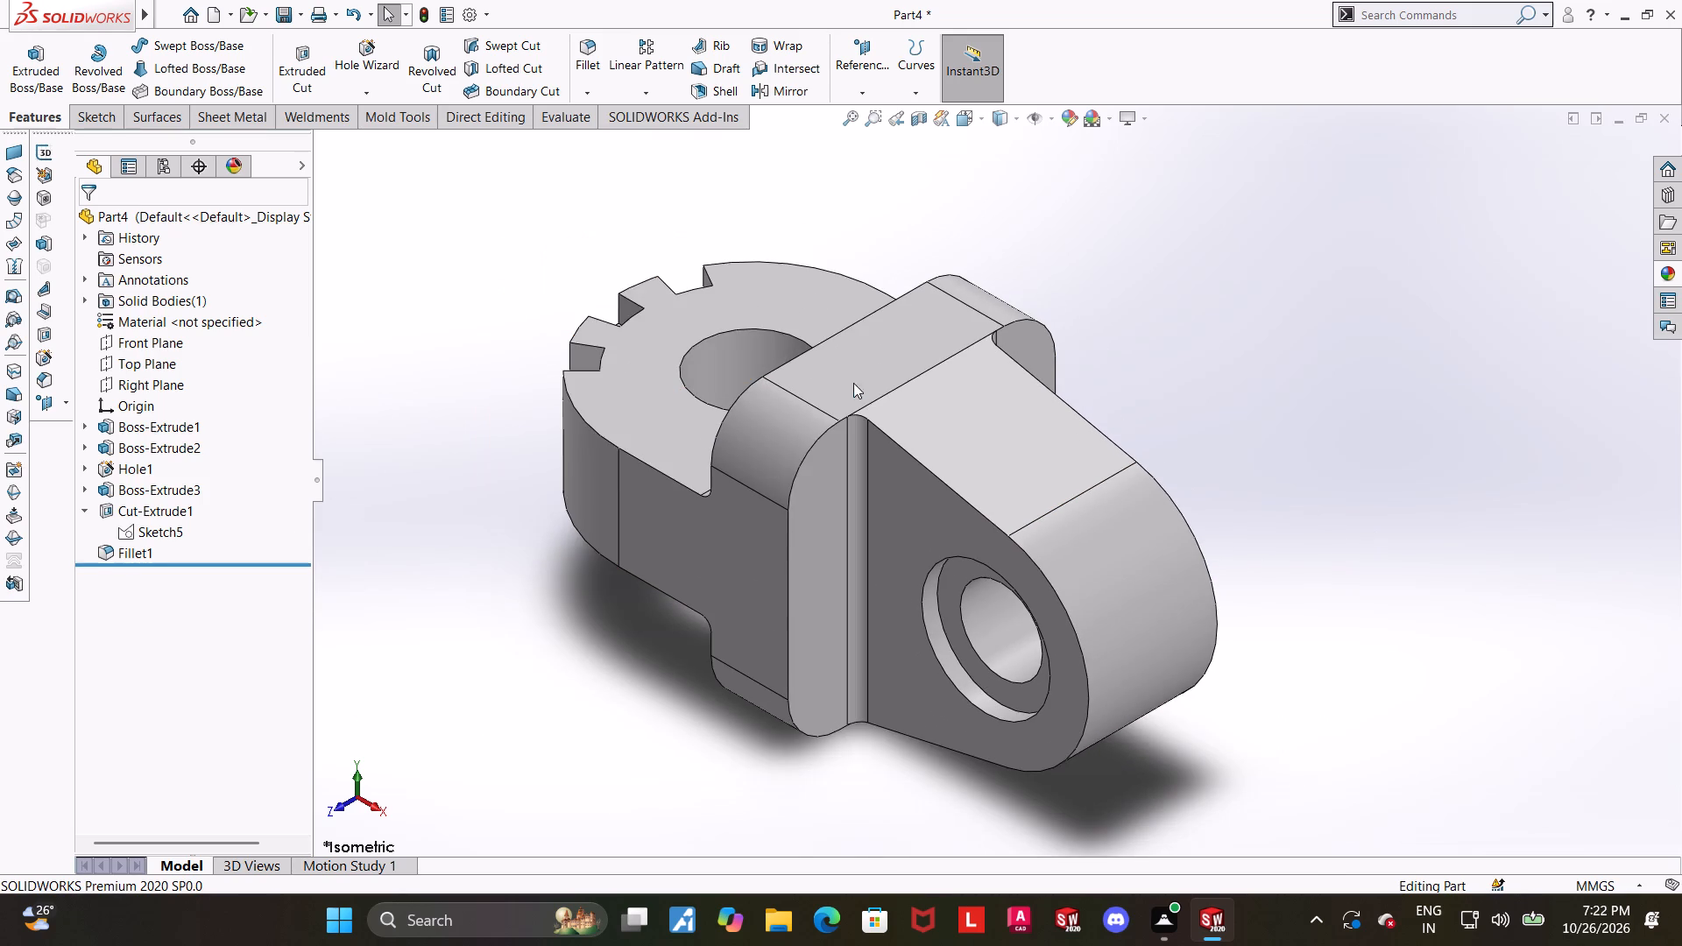
scroll(874, 412, down, 1)
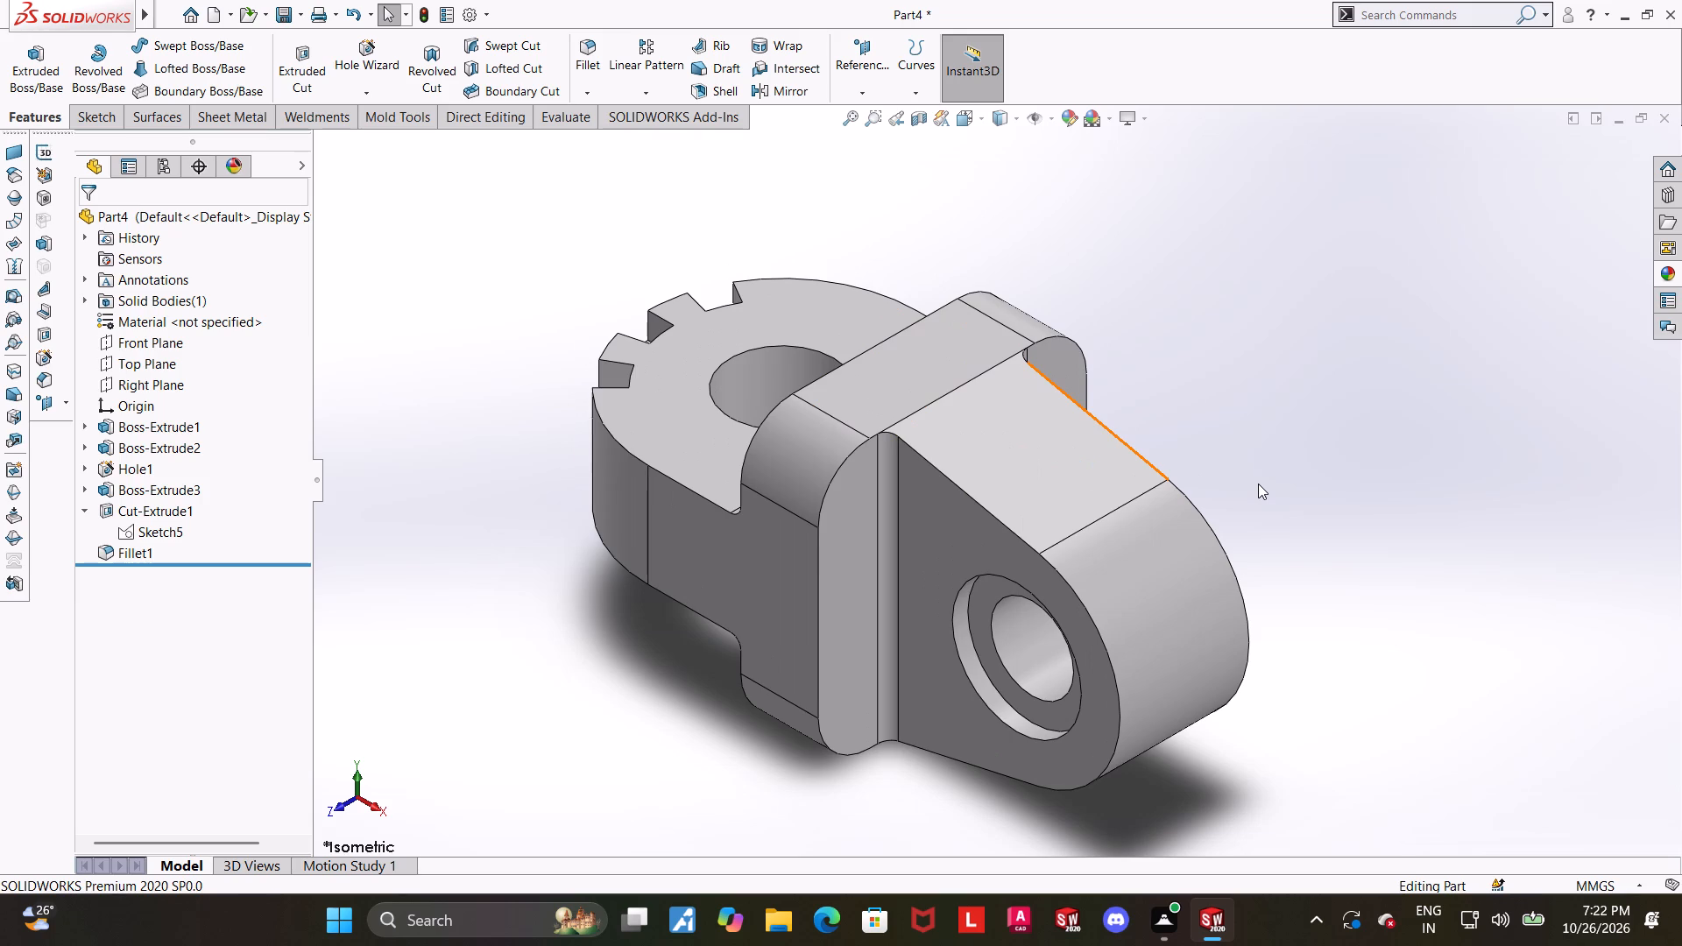
scroll(1258, 484, up, 1)
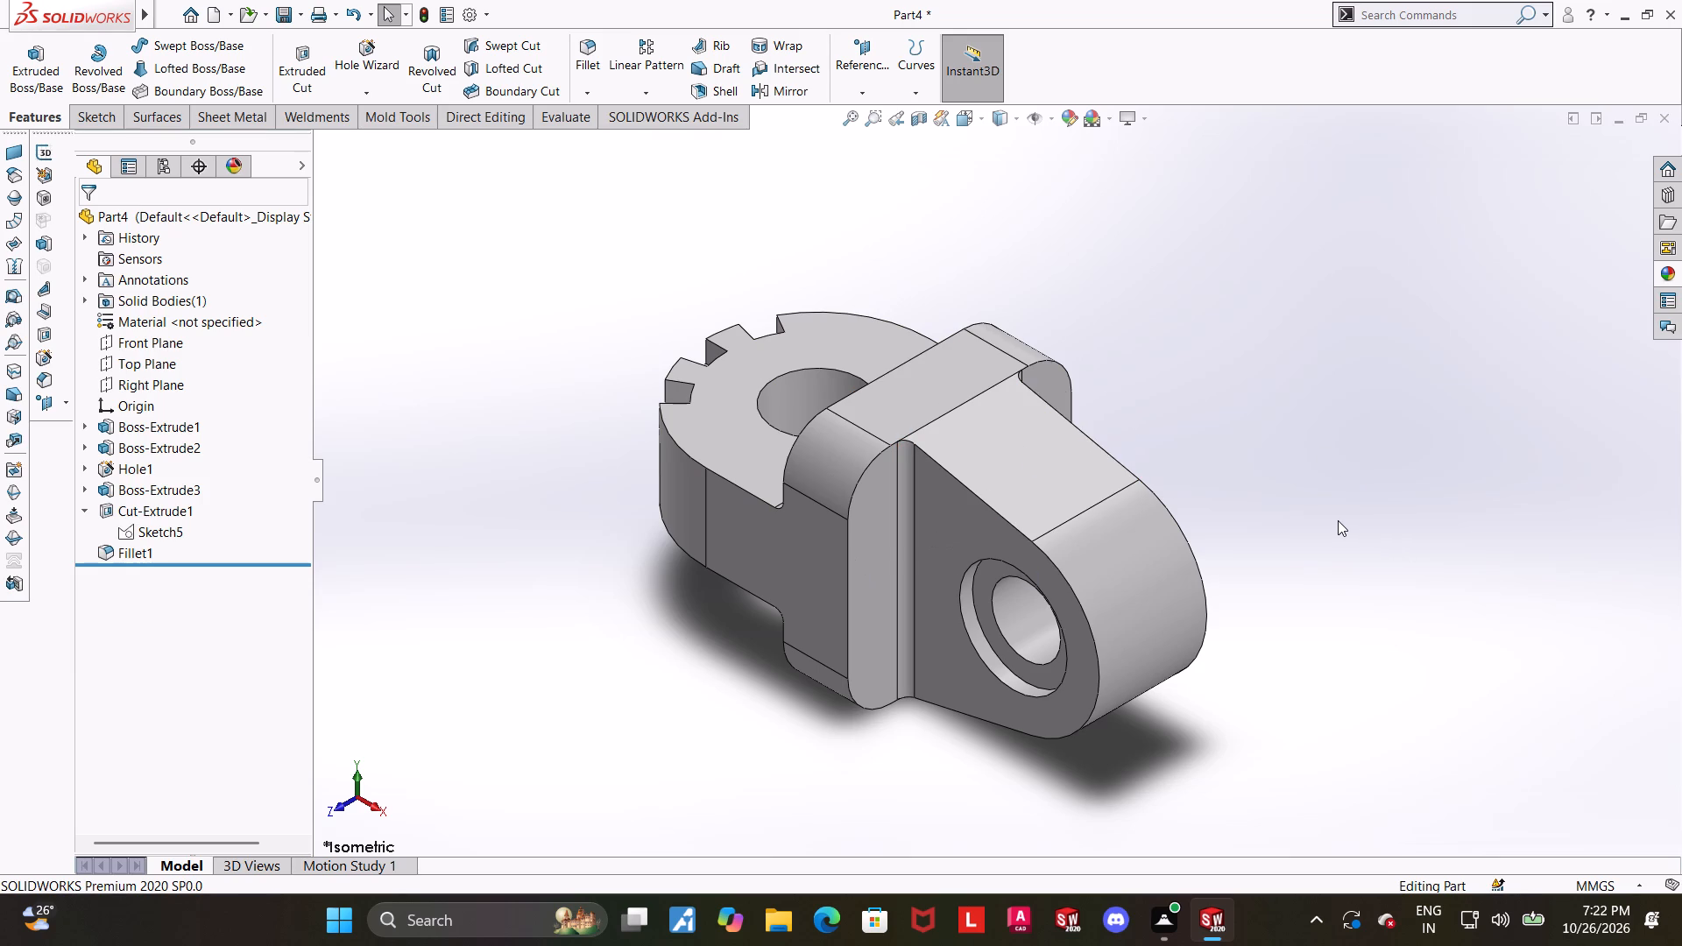
middle_drag(1333, 491, 1326, 466)
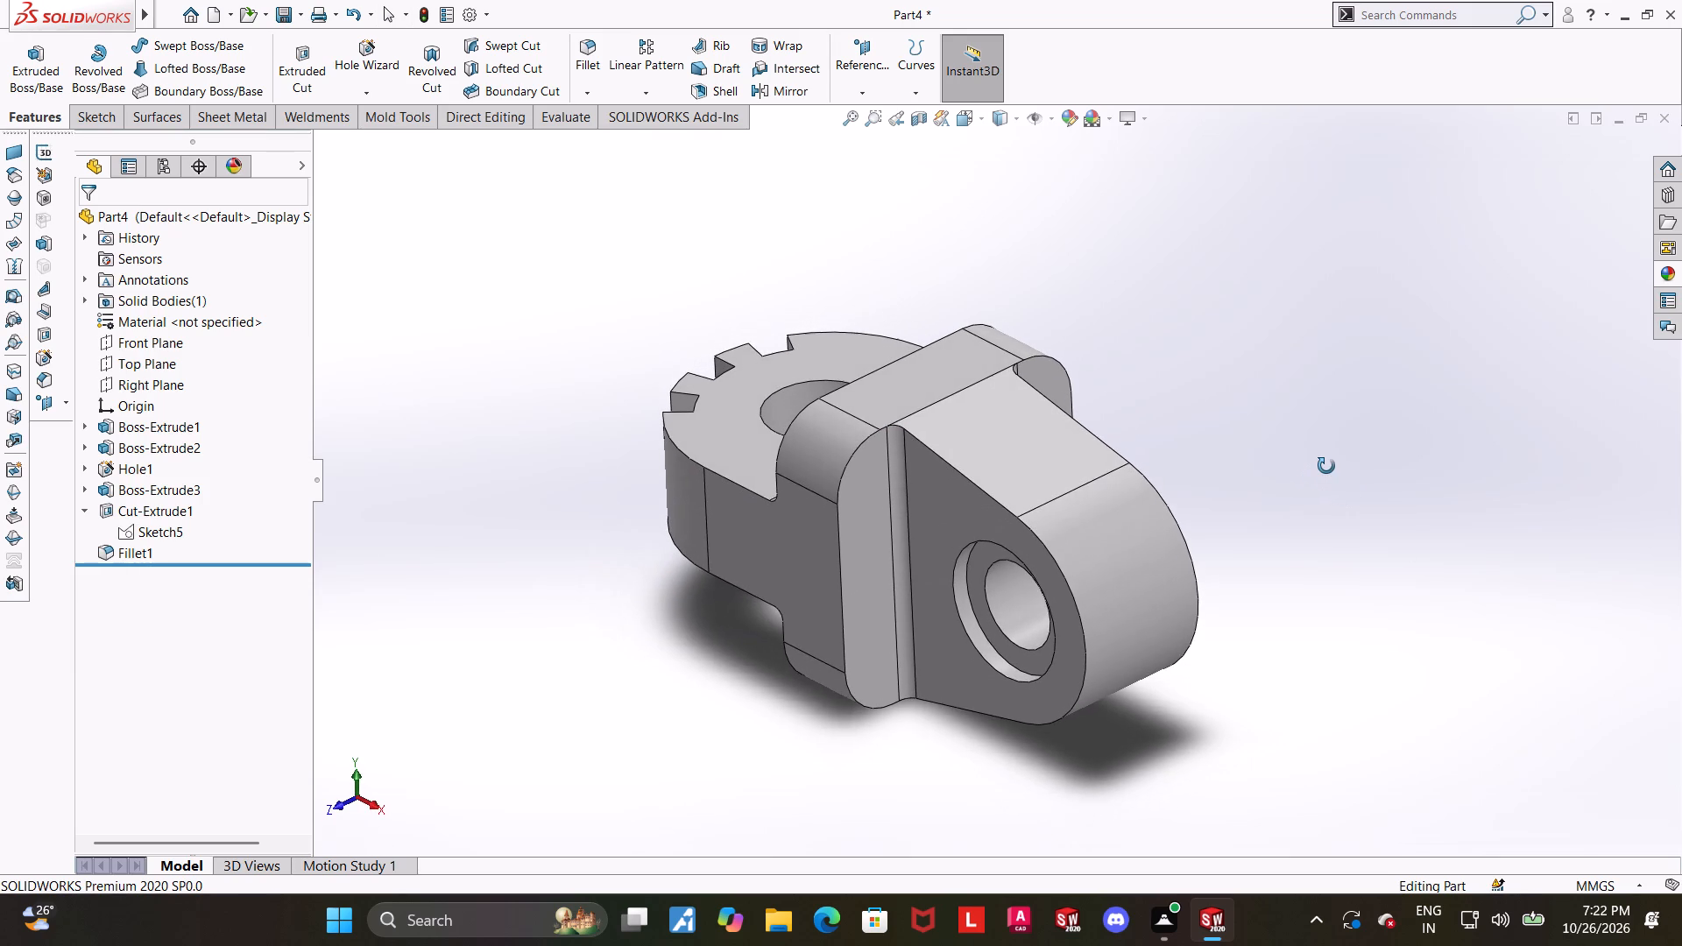
middle_drag(1326, 466, 1327, 463)
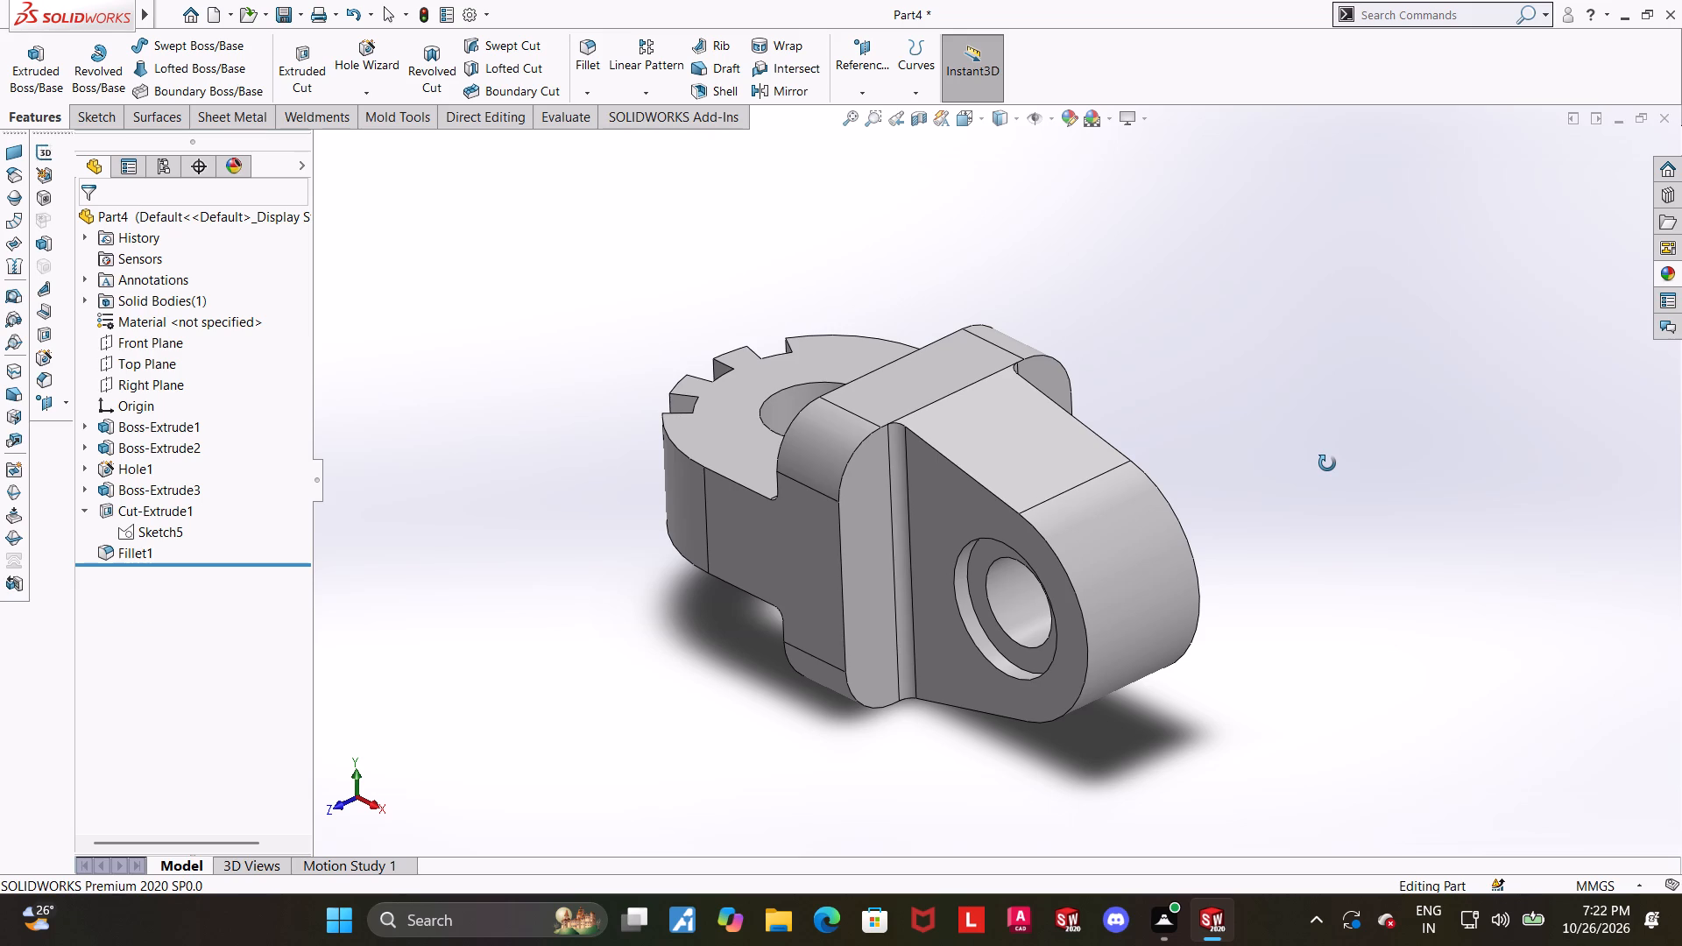
middle_drag(1327, 463, 1391, 477)
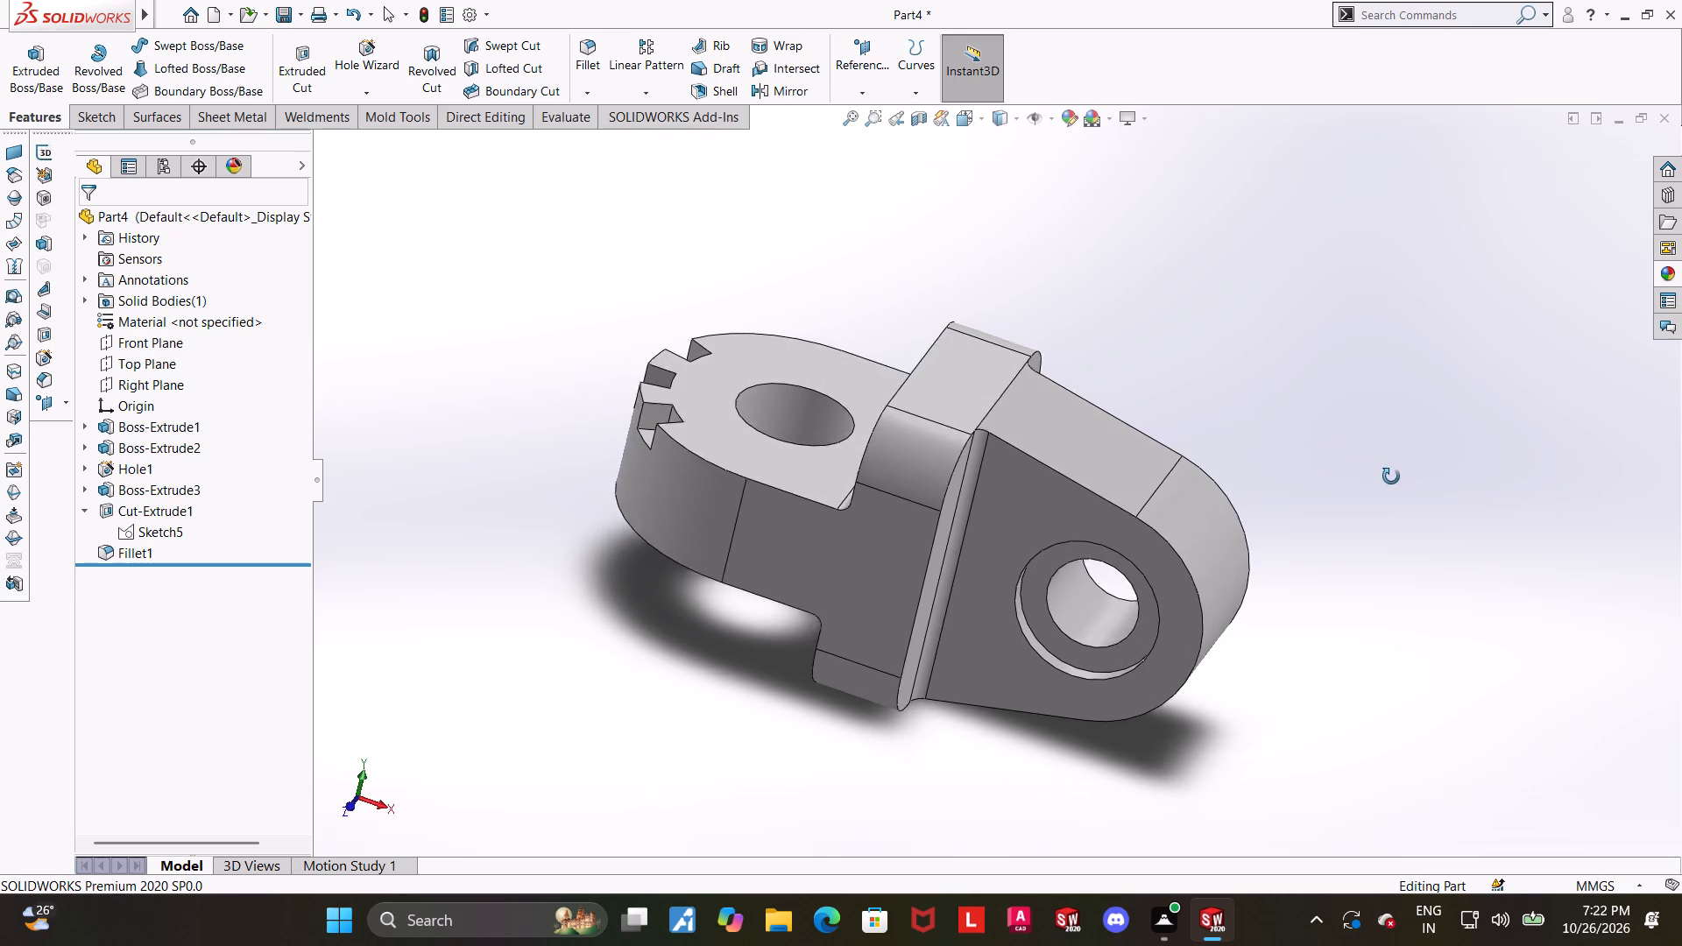
middle_drag(1391, 477, 1390, 669)
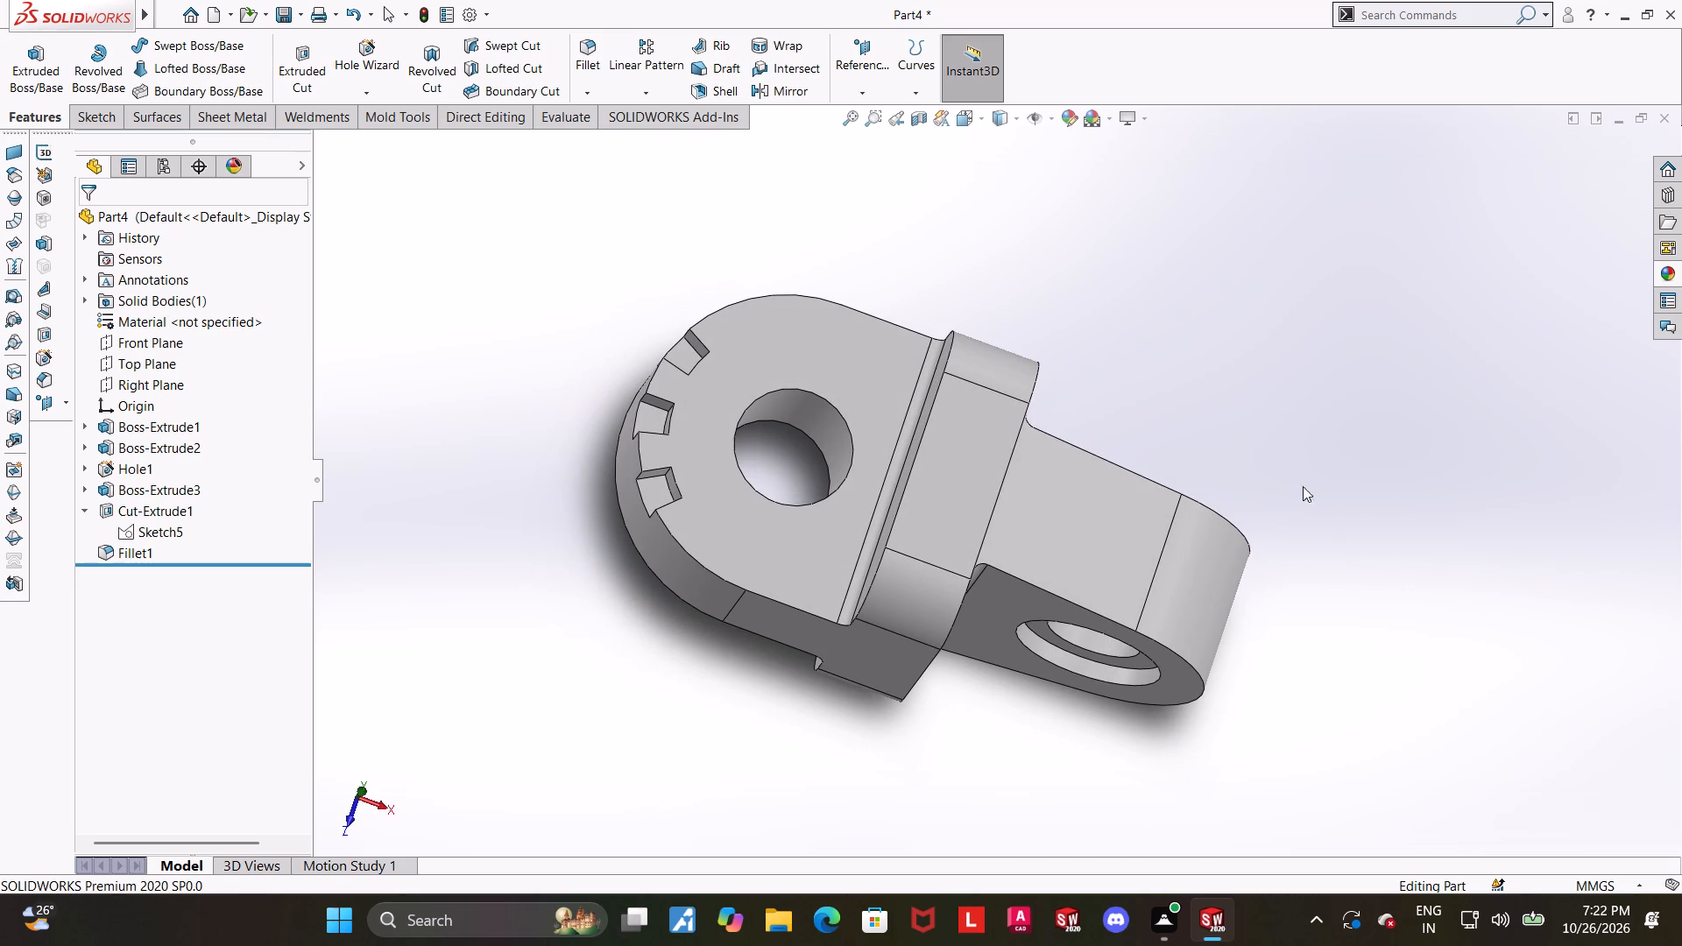
middle_drag(1270, 432, 1205, 597)
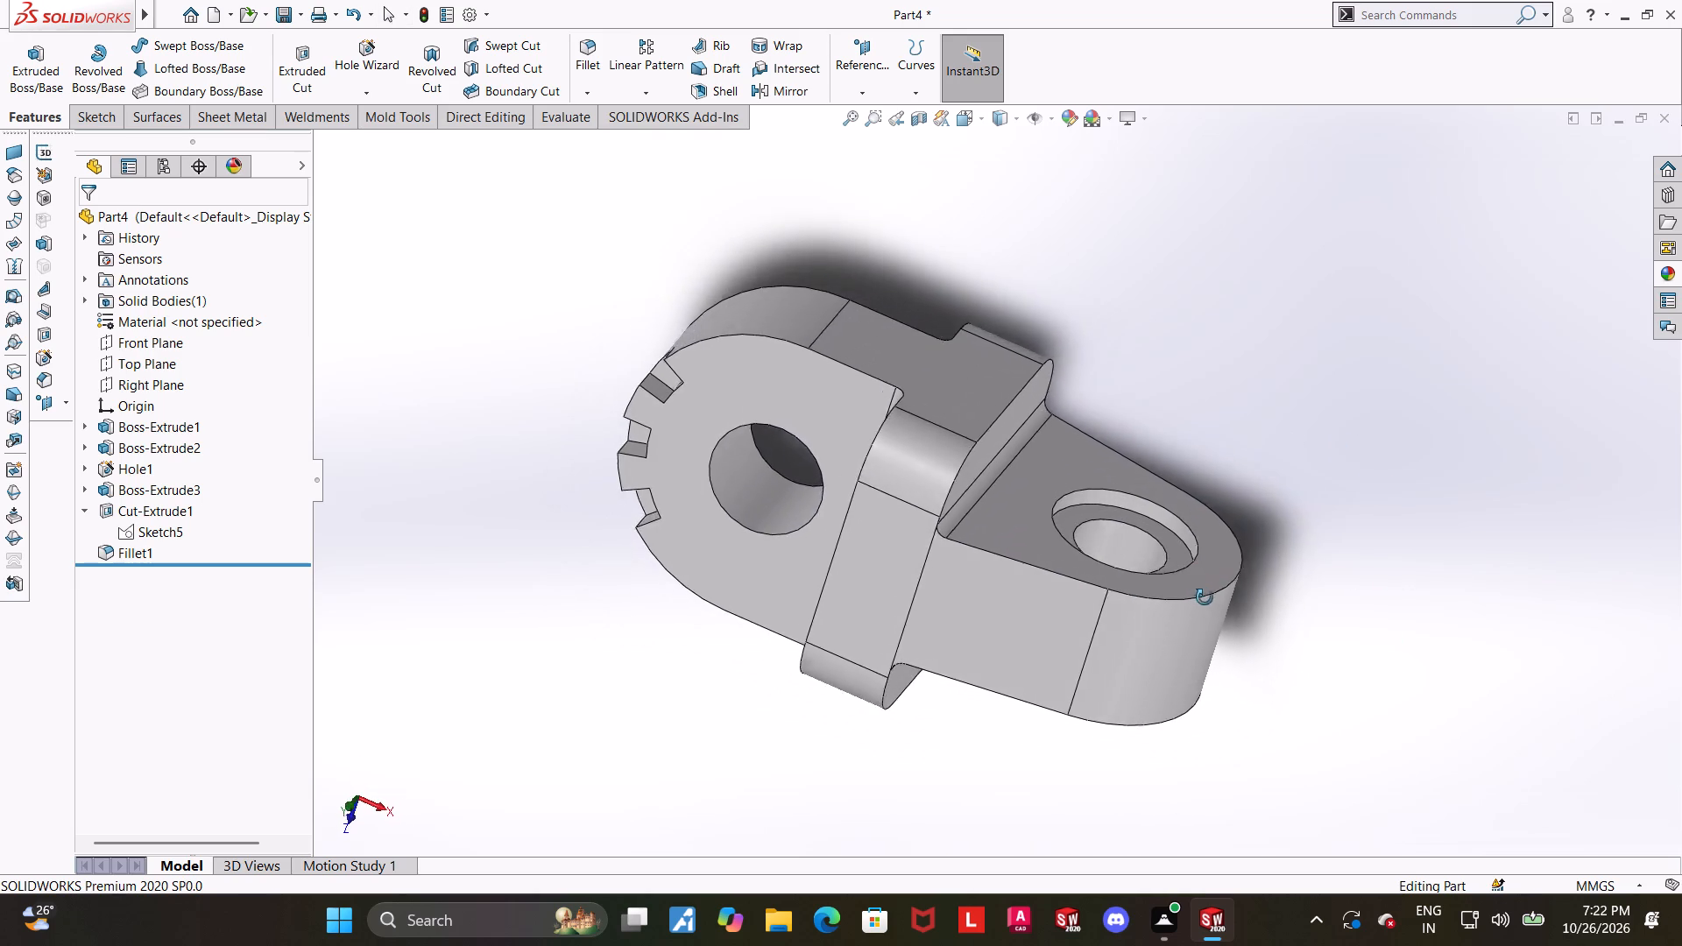
middle_drag(1205, 597, 1241, 446)
click(962, 124)
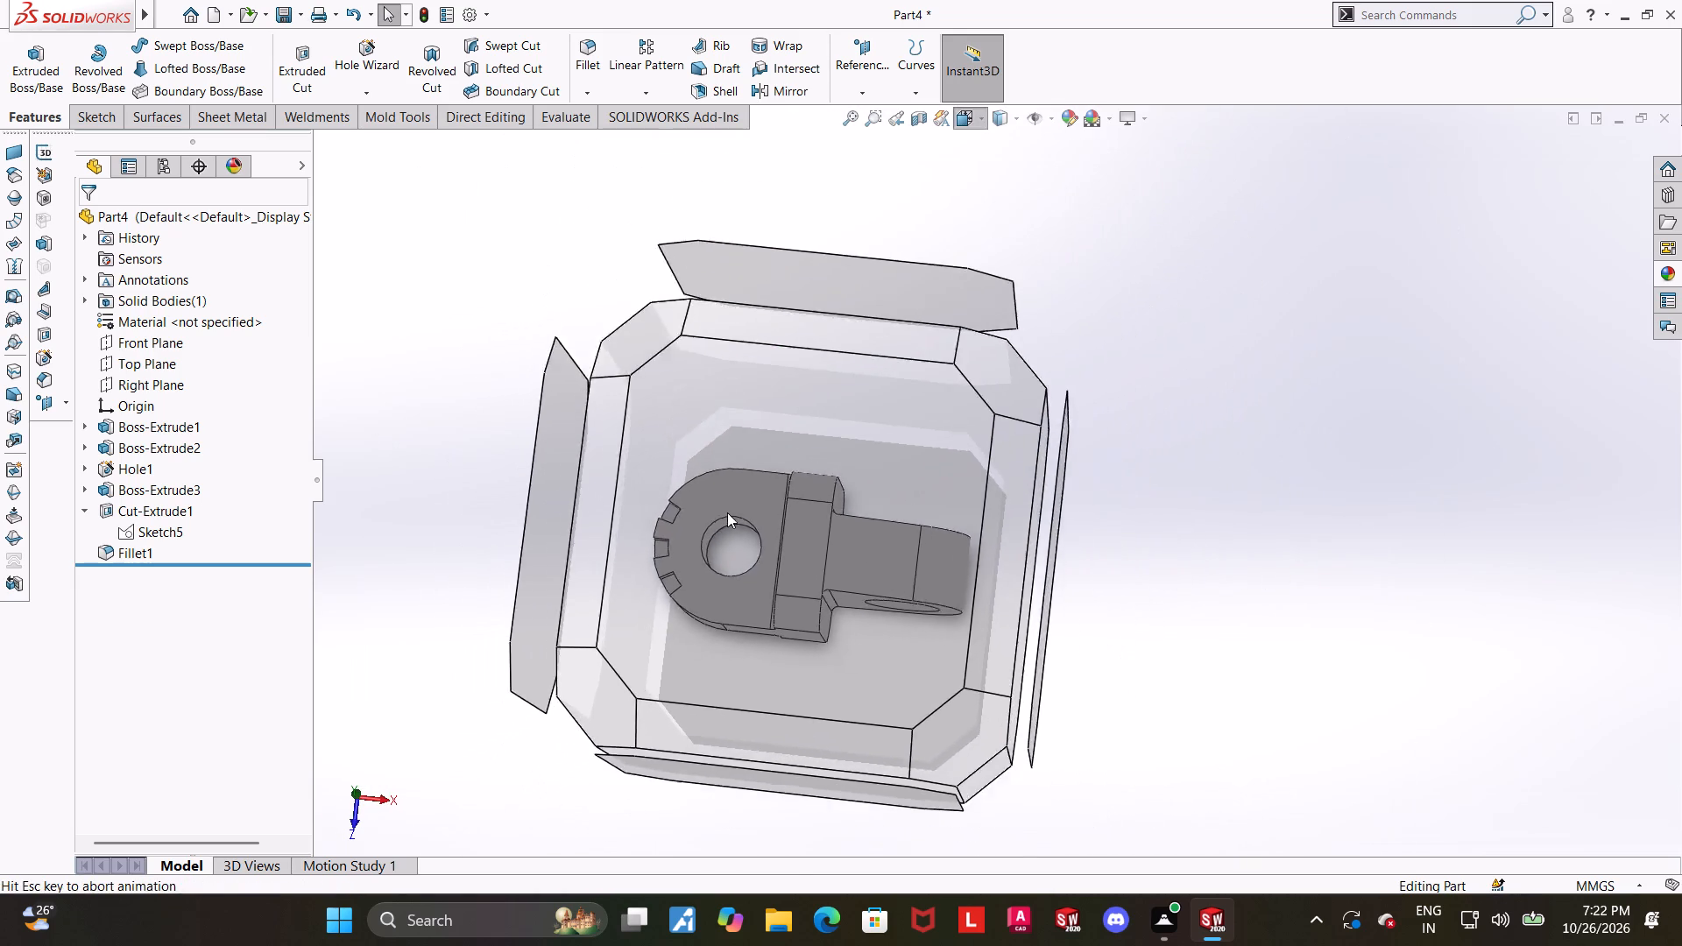
click(728, 512)
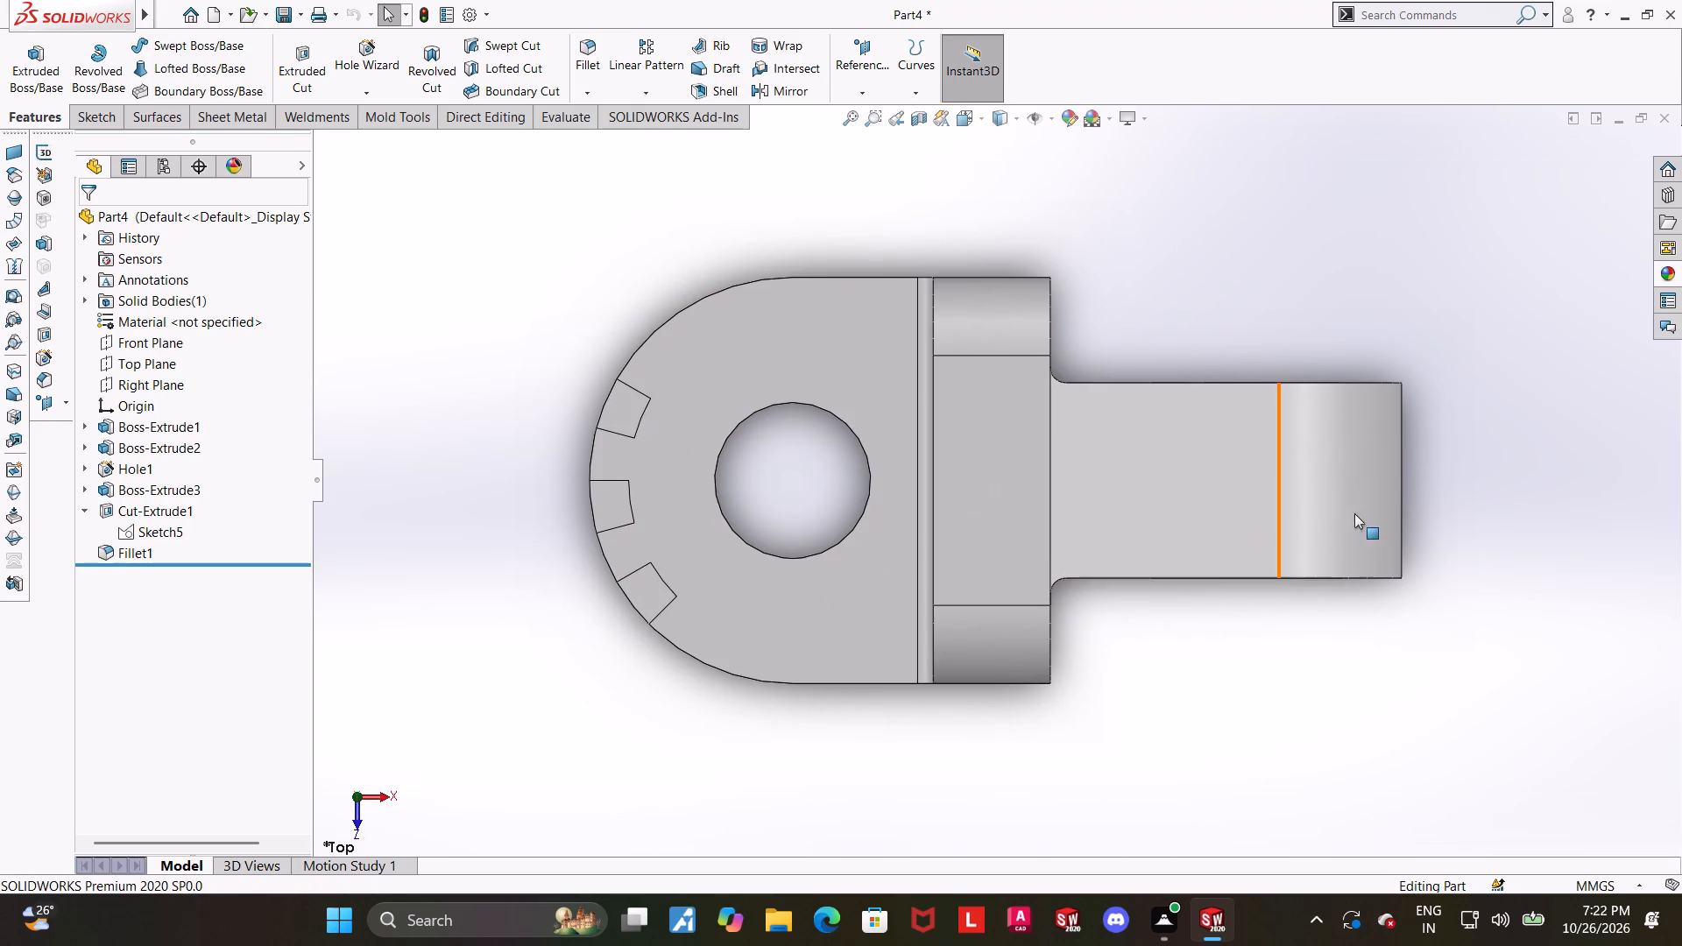
Display the notch cut's sketch dimensions and check them over the lug in the top view.
middle_drag(1098, 581, 1088, 516)
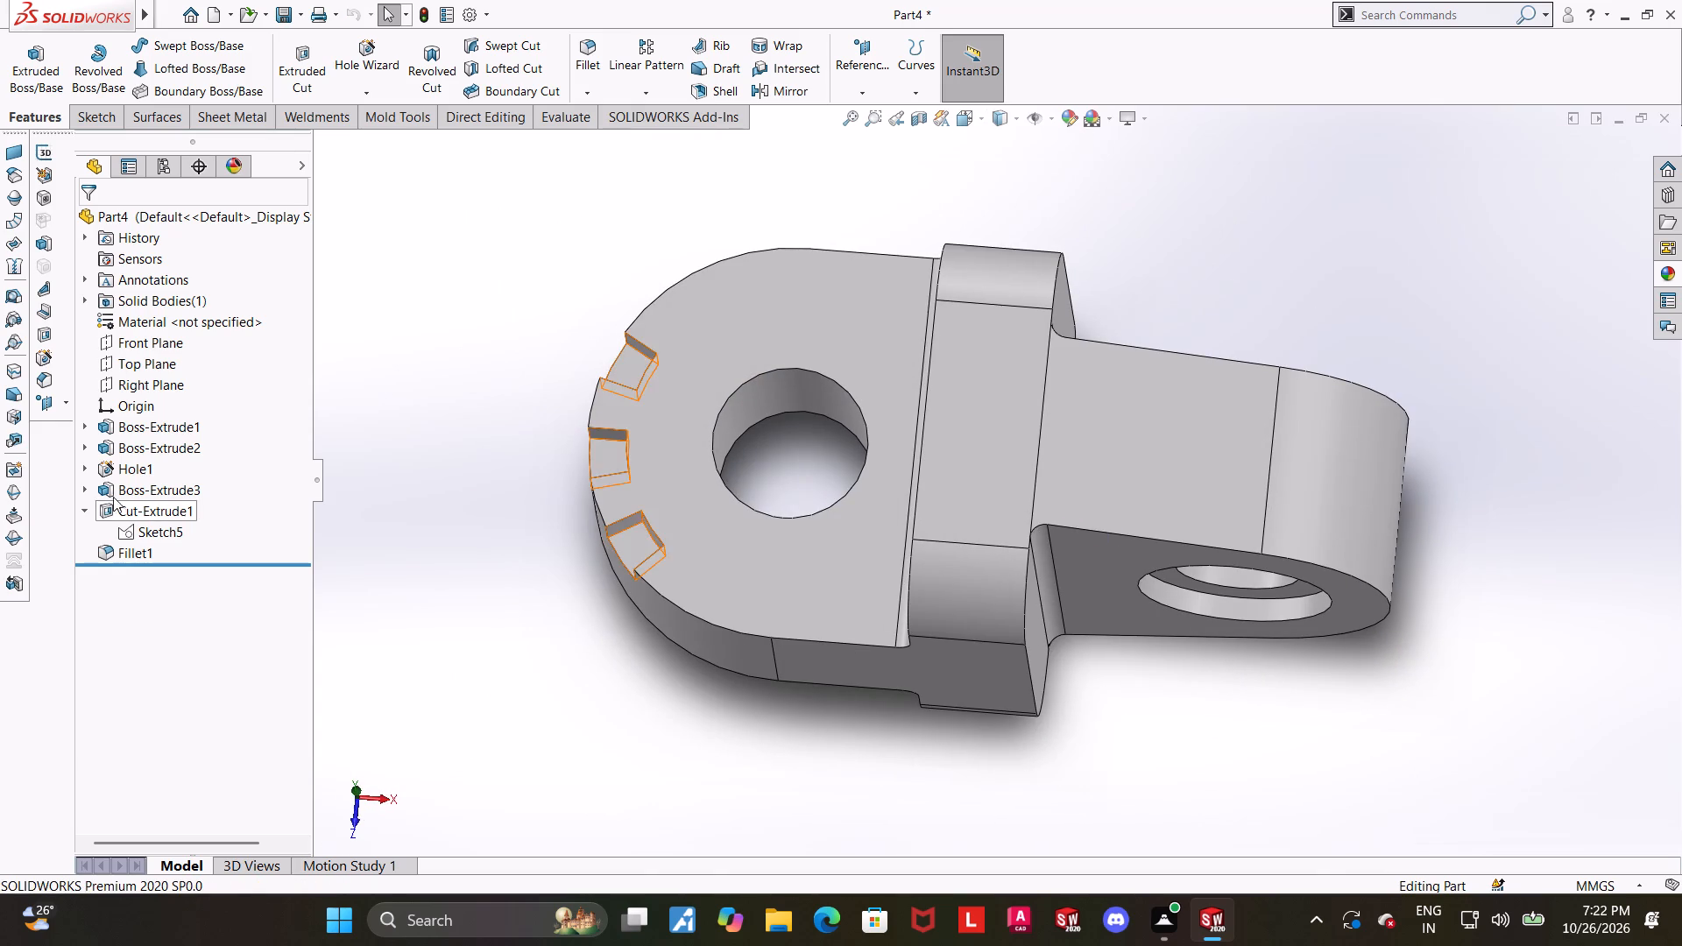
click(144, 535)
middle_drag(624, 554, 624, 607)
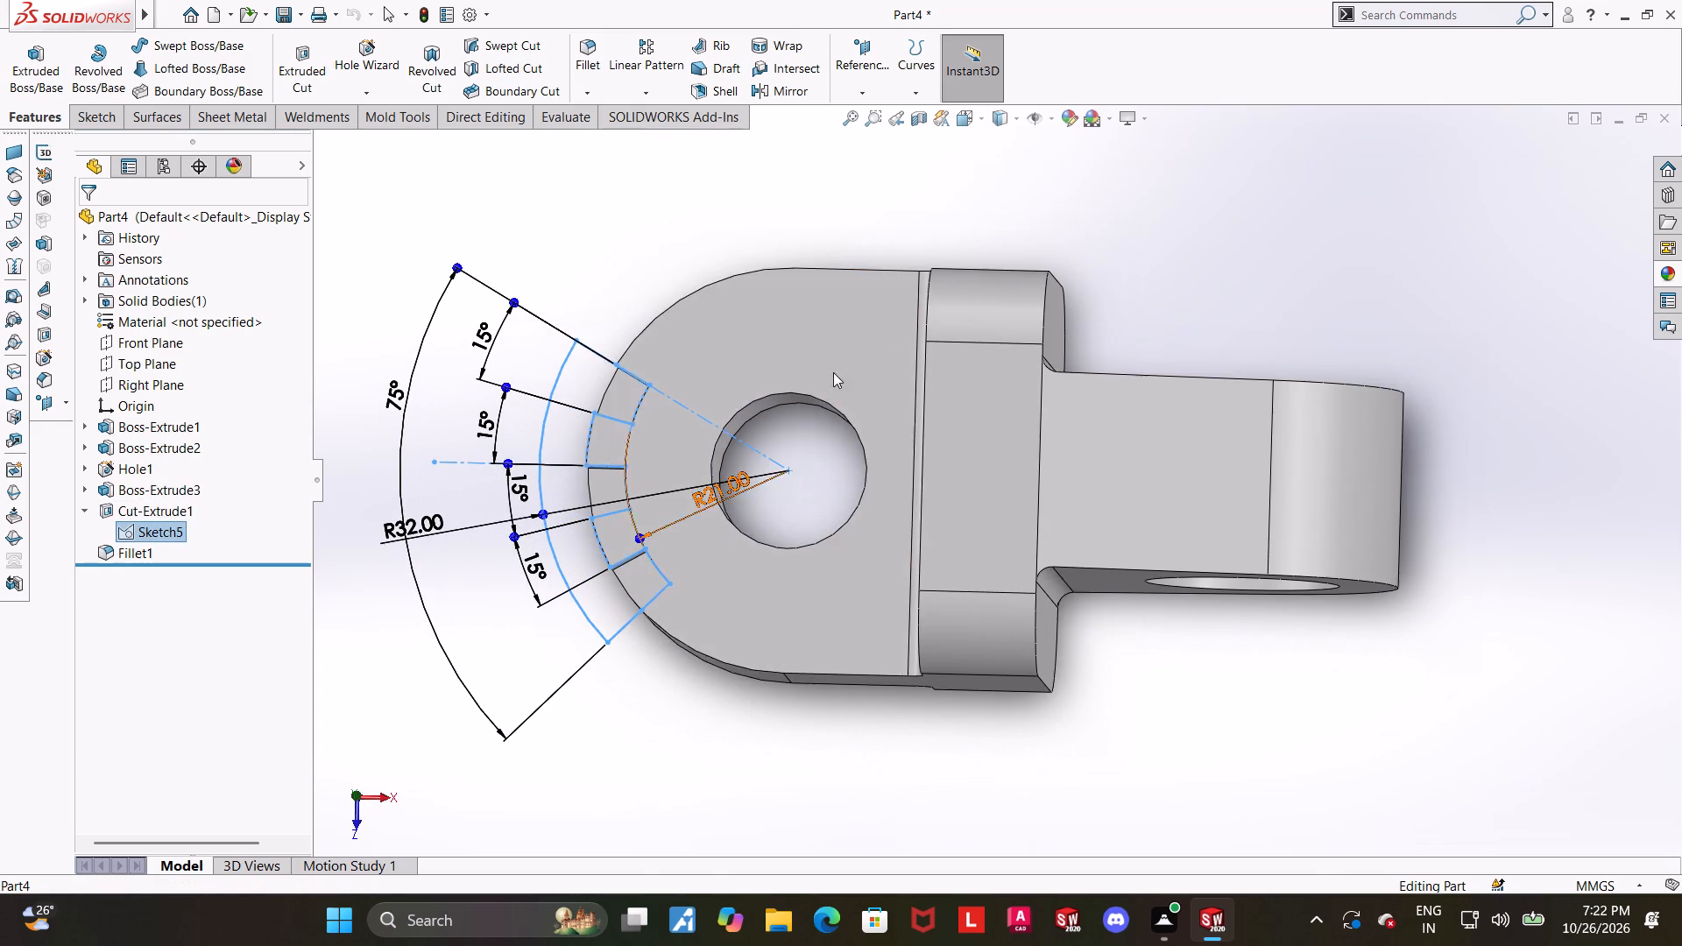
click(962, 115)
click(698, 618)
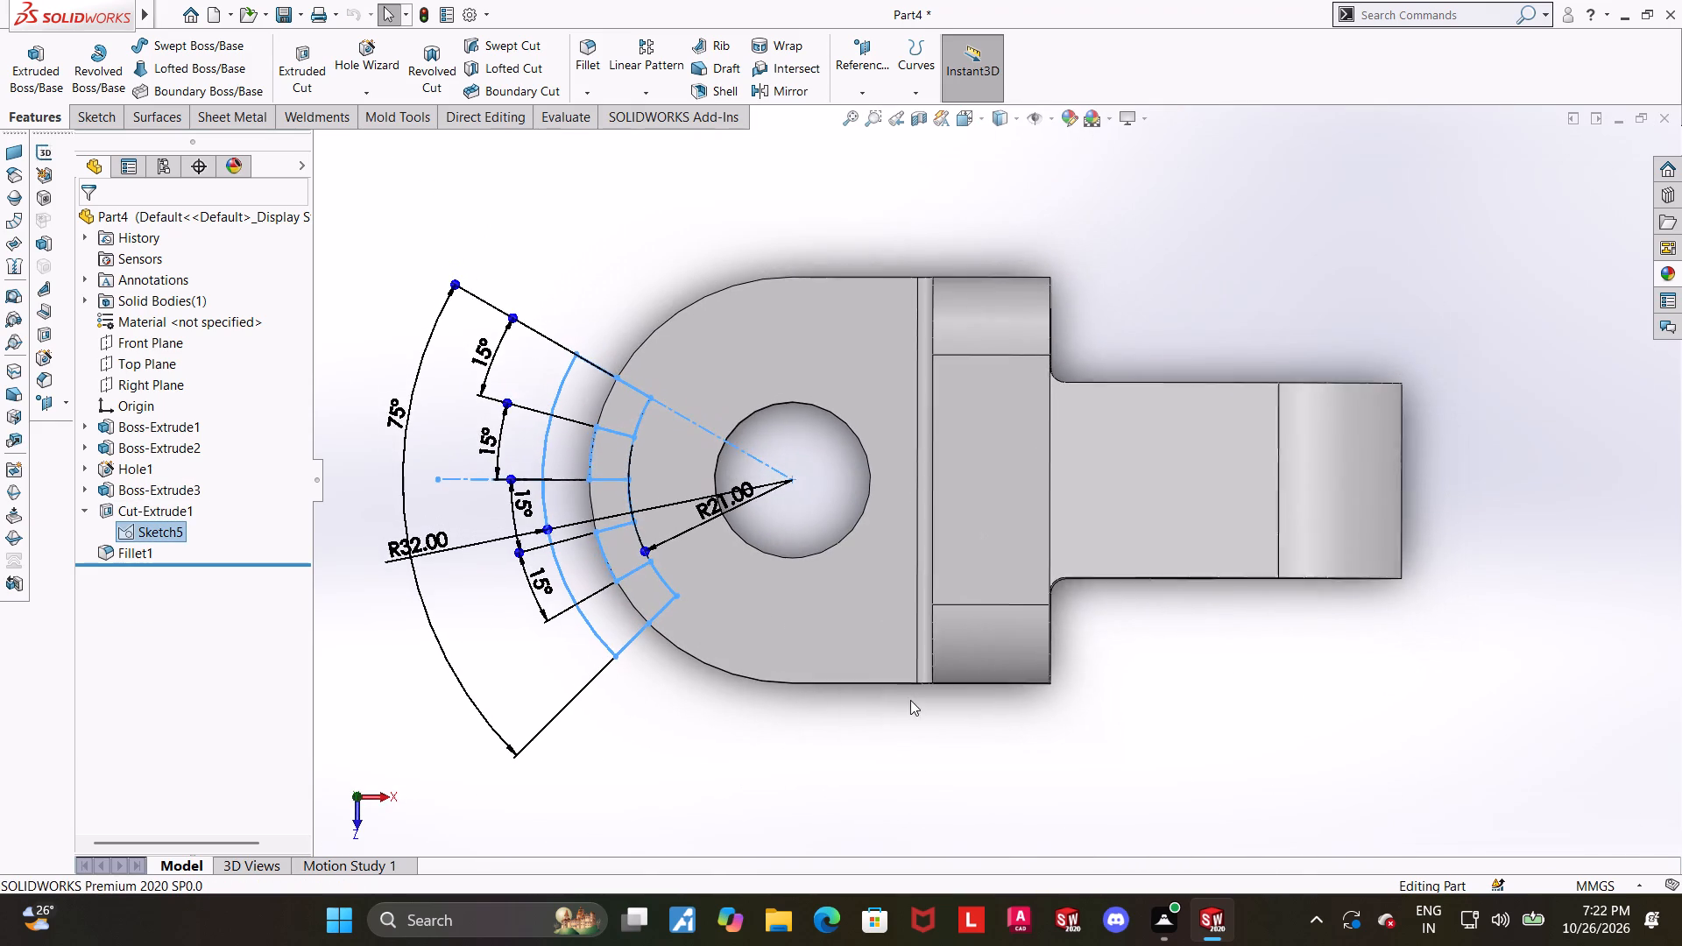
click(780, 752)
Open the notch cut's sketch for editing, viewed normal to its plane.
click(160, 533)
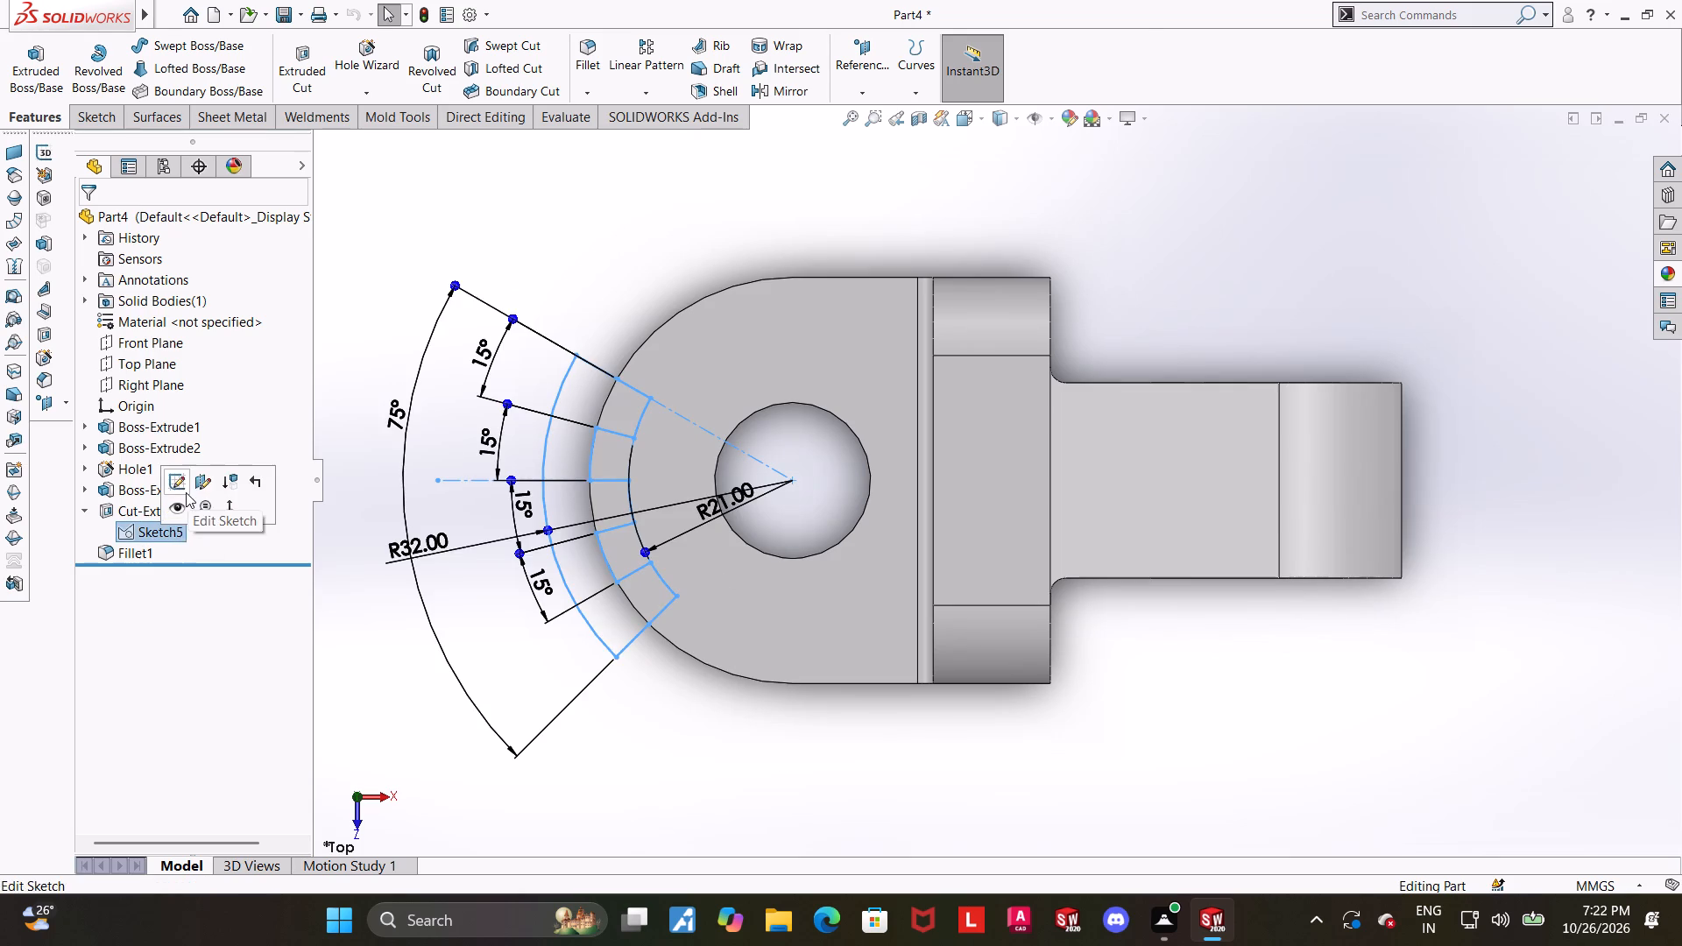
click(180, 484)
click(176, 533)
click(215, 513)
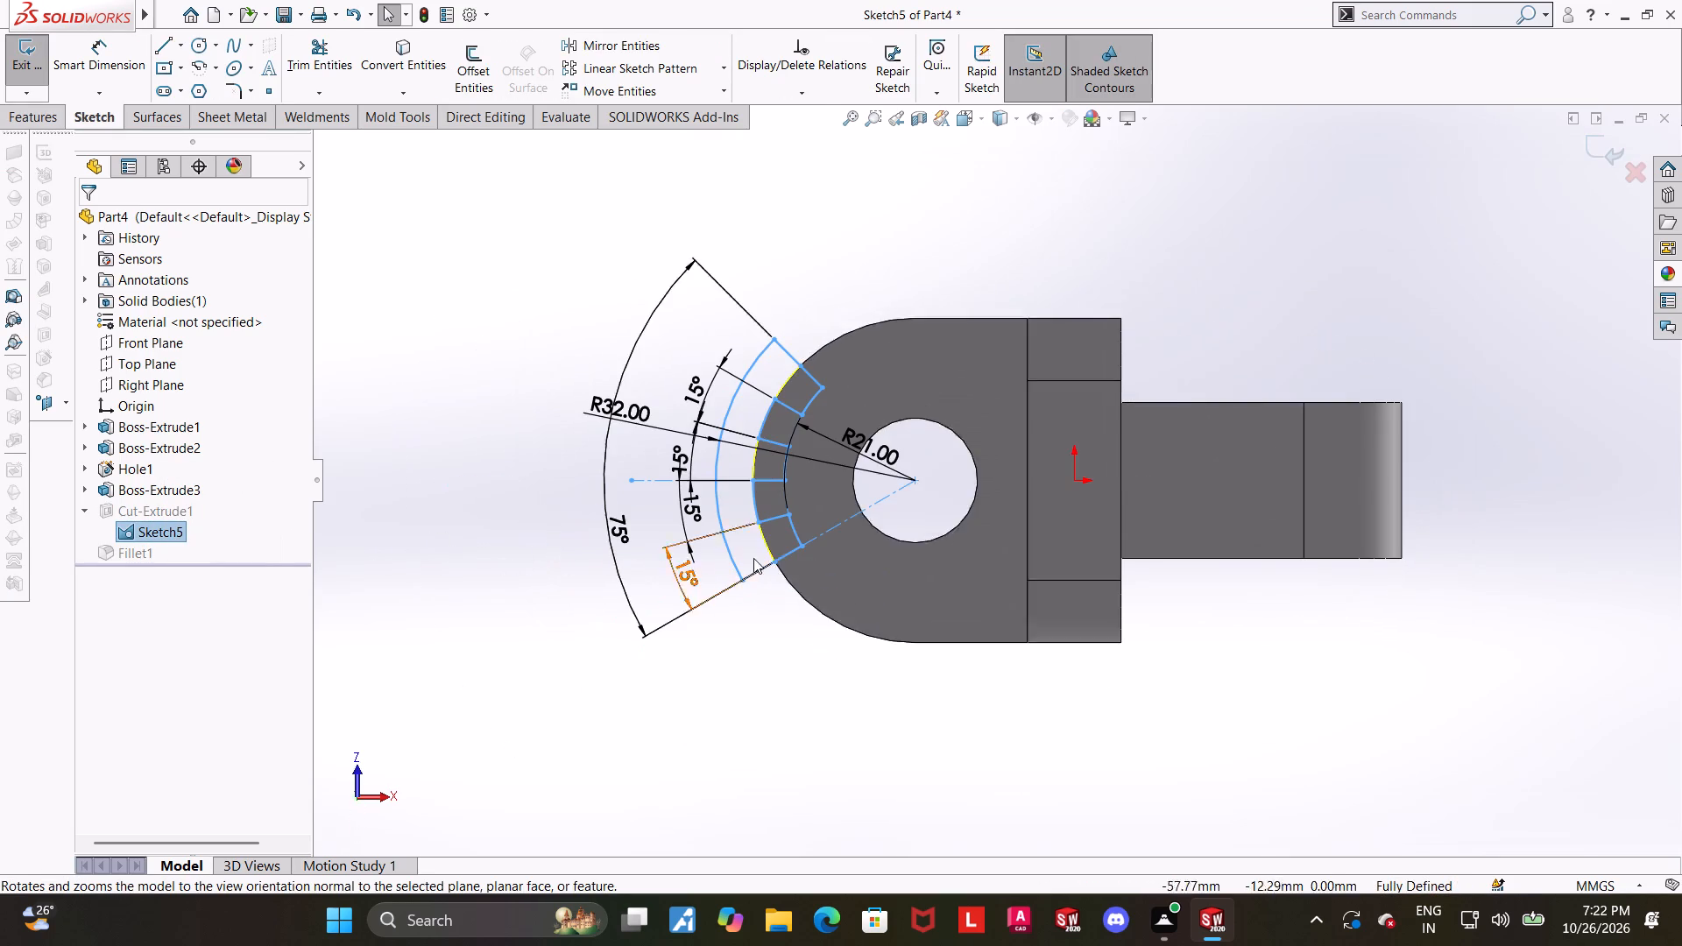
Examine the notch sketch's regions and dimensions on the lug from several angles and in the top view.
scroll(910, 420, down, 2)
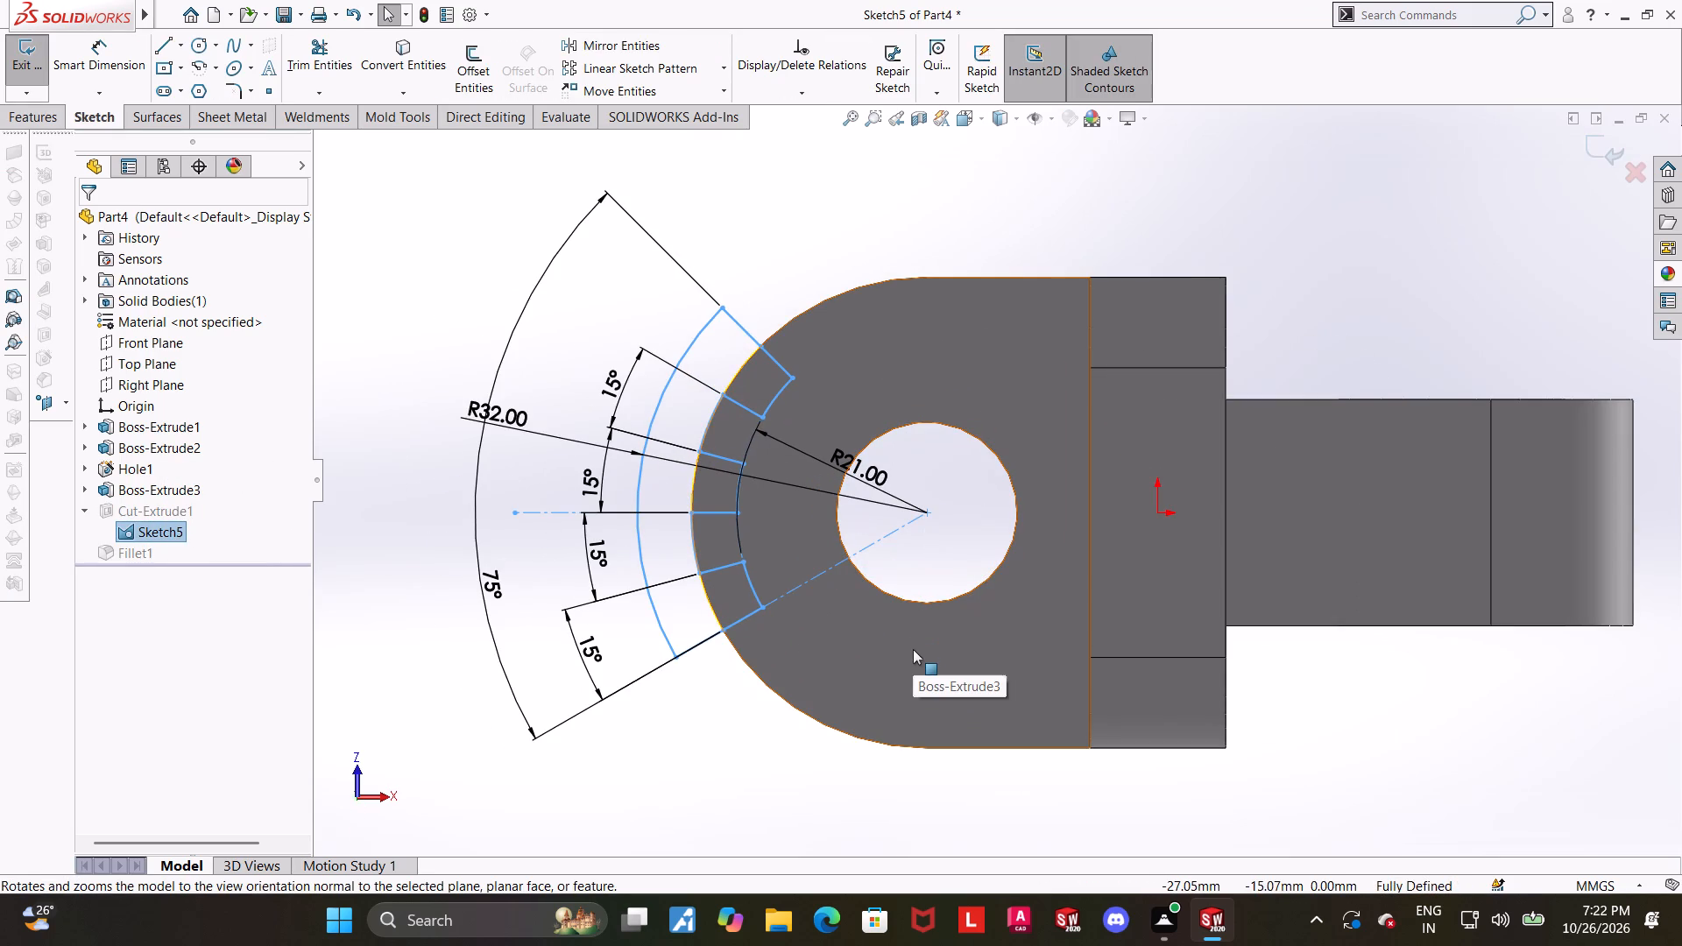
middle_drag(946, 664, 947, 252)
middle_drag(989, 662, 983, 512)
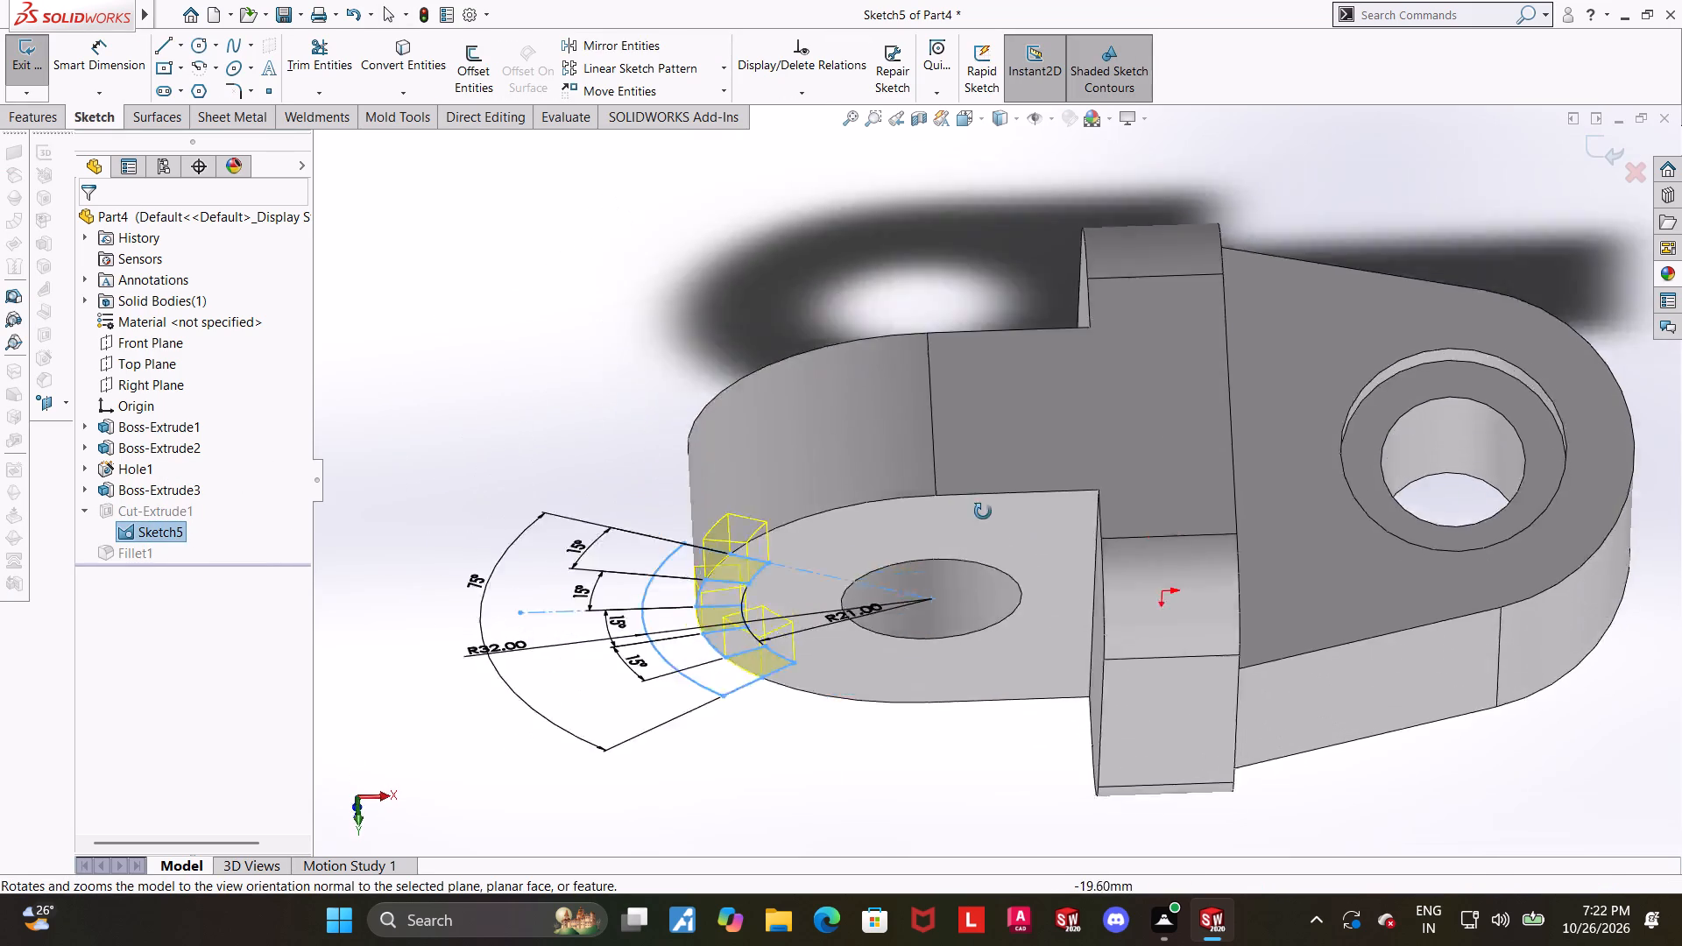
middle_drag(983, 512, 977, 425)
middle_drag(1016, 551, 1022, 457)
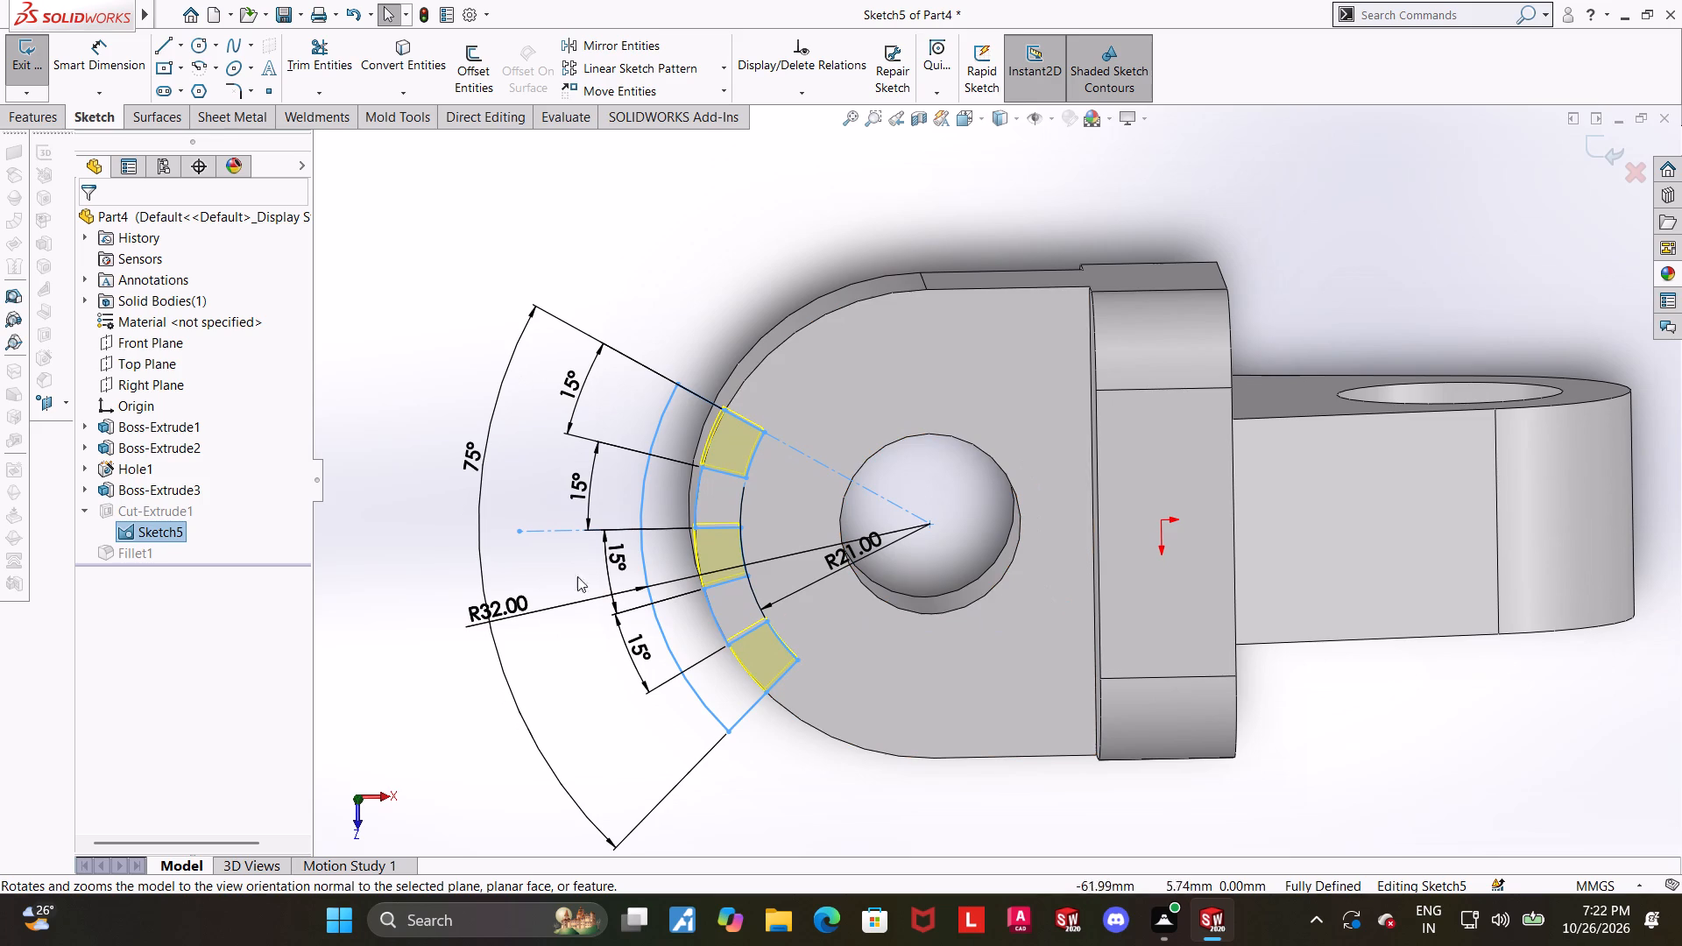
scroll(1222, 471, up, 3)
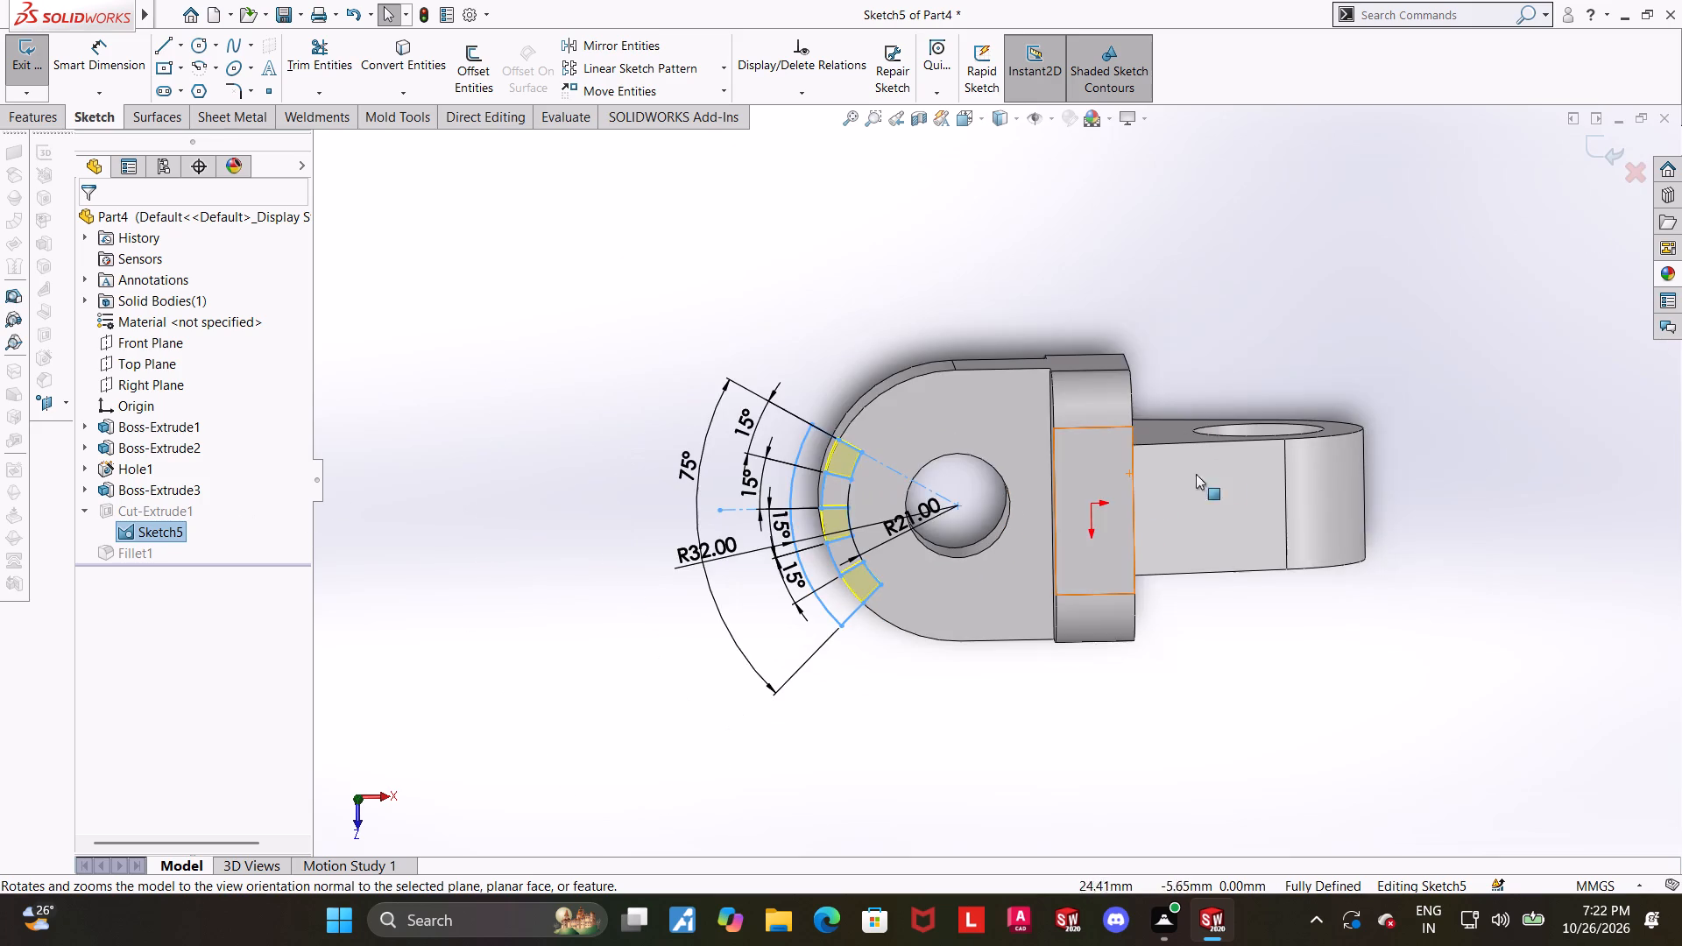
middle_drag(1008, 565, 991, 469)
click(935, 706)
scroll(1004, 611, down, 2)
middle_drag(993, 612, 1008, 633)
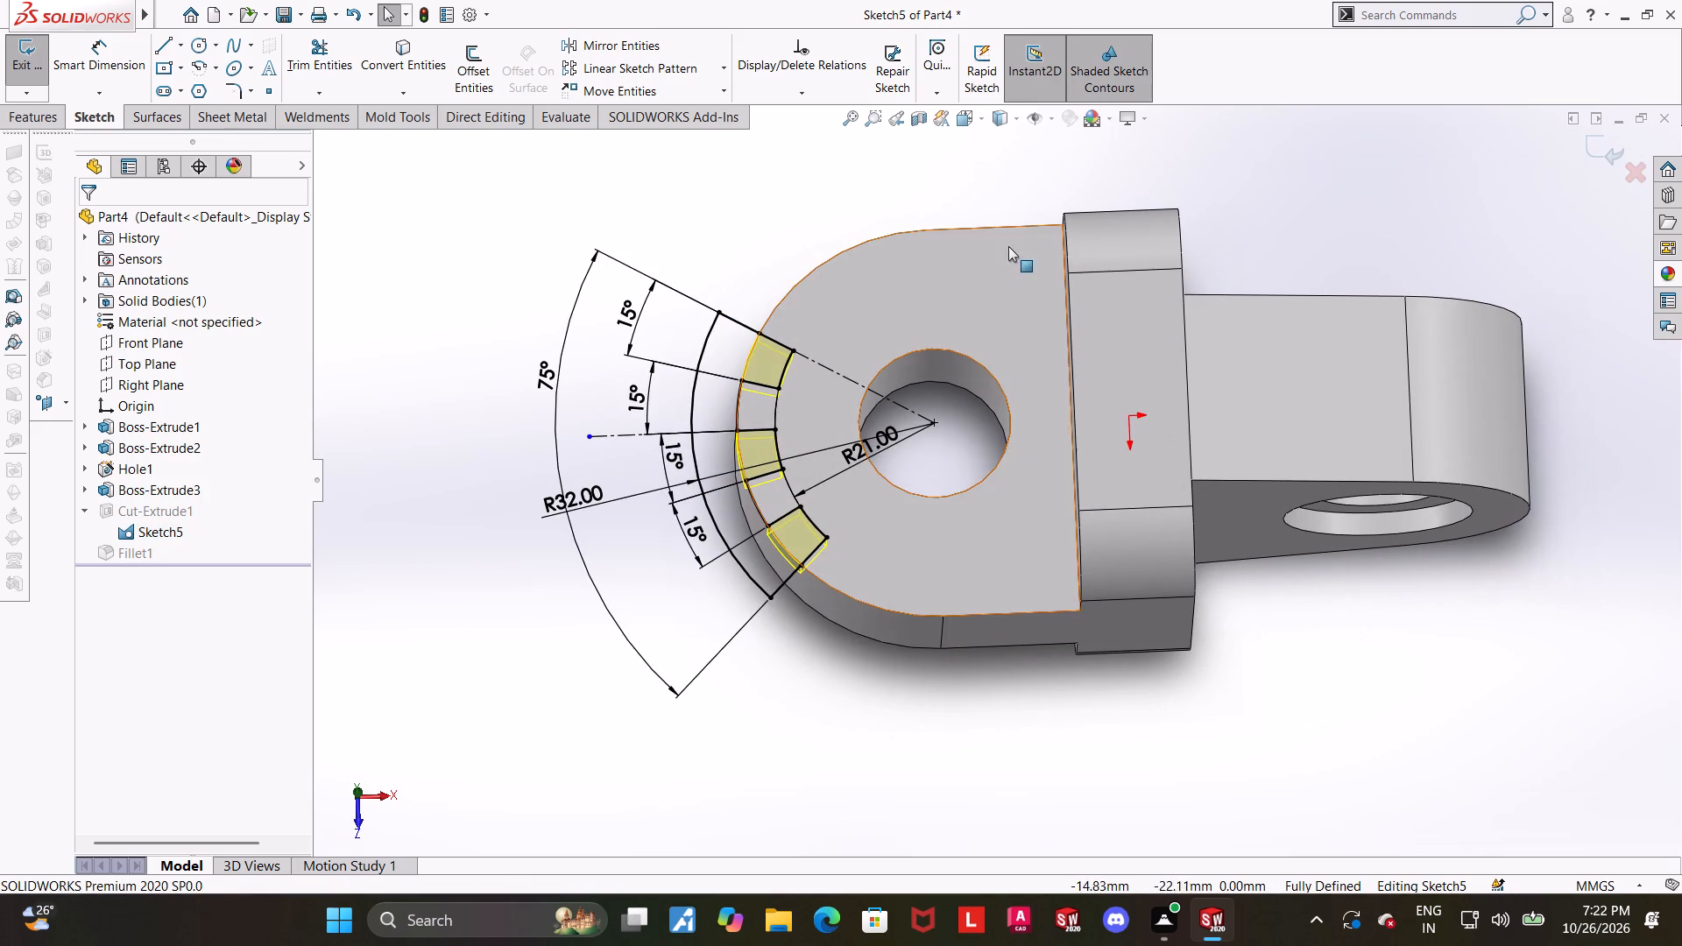
click(960, 117)
click(754, 650)
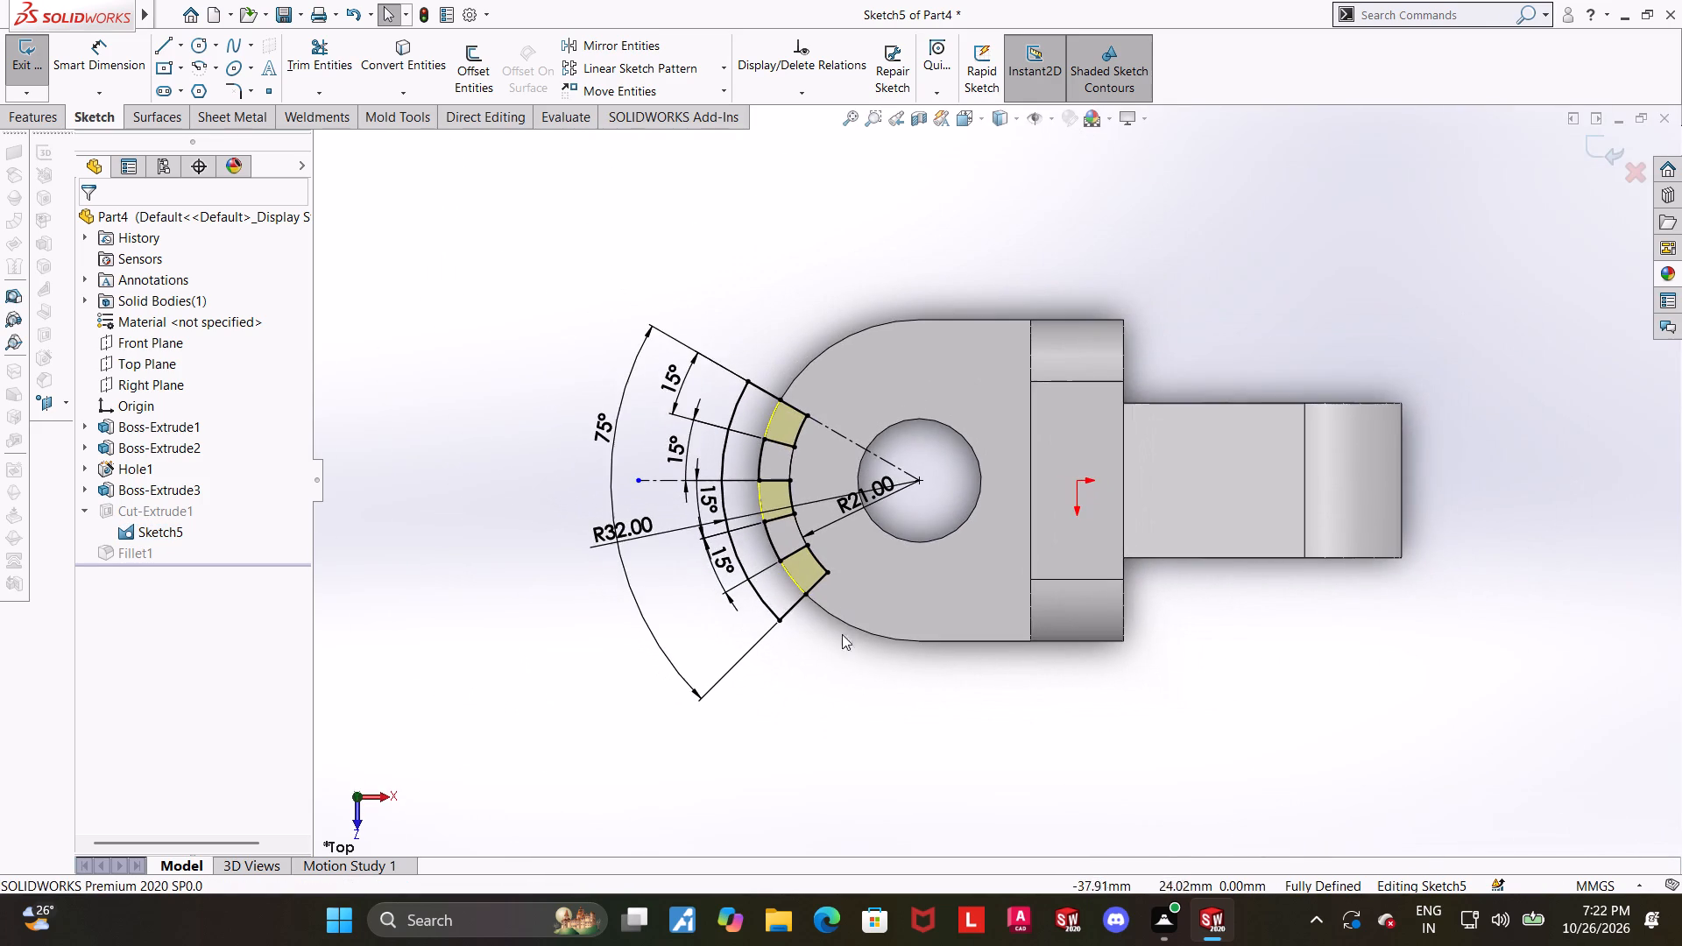
click(856, 652)
scroll(859, 554, down, 4)
scroll(853, 505, up, 2)
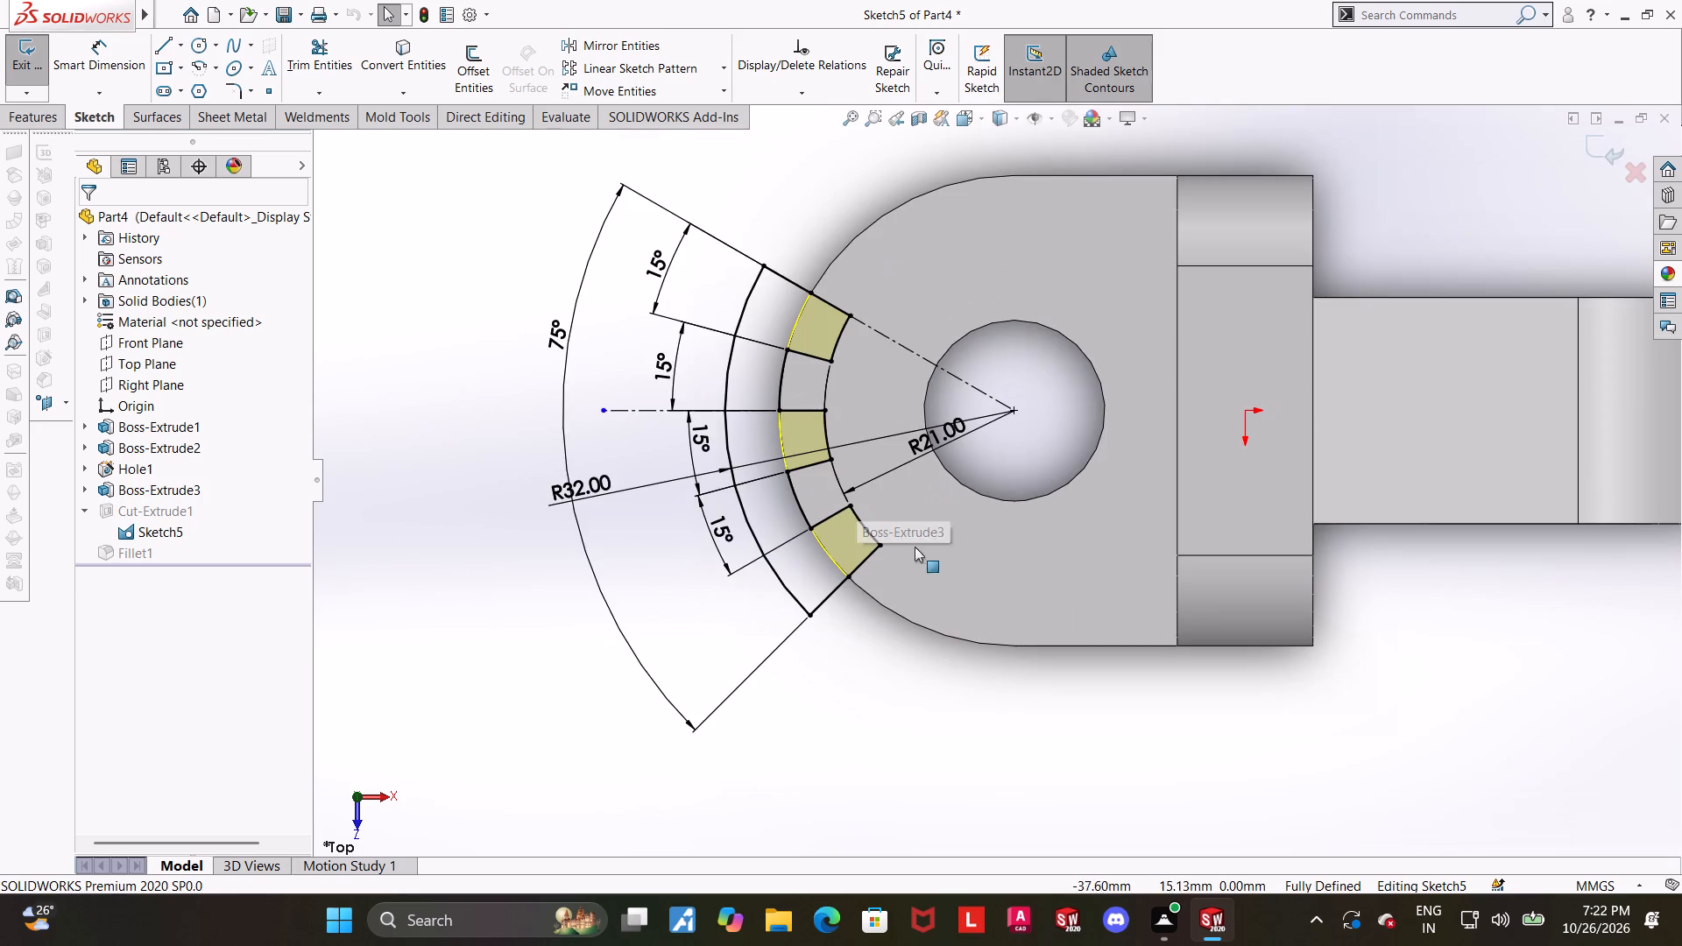
scroll(859, 466, down, 1)
key(Escape)
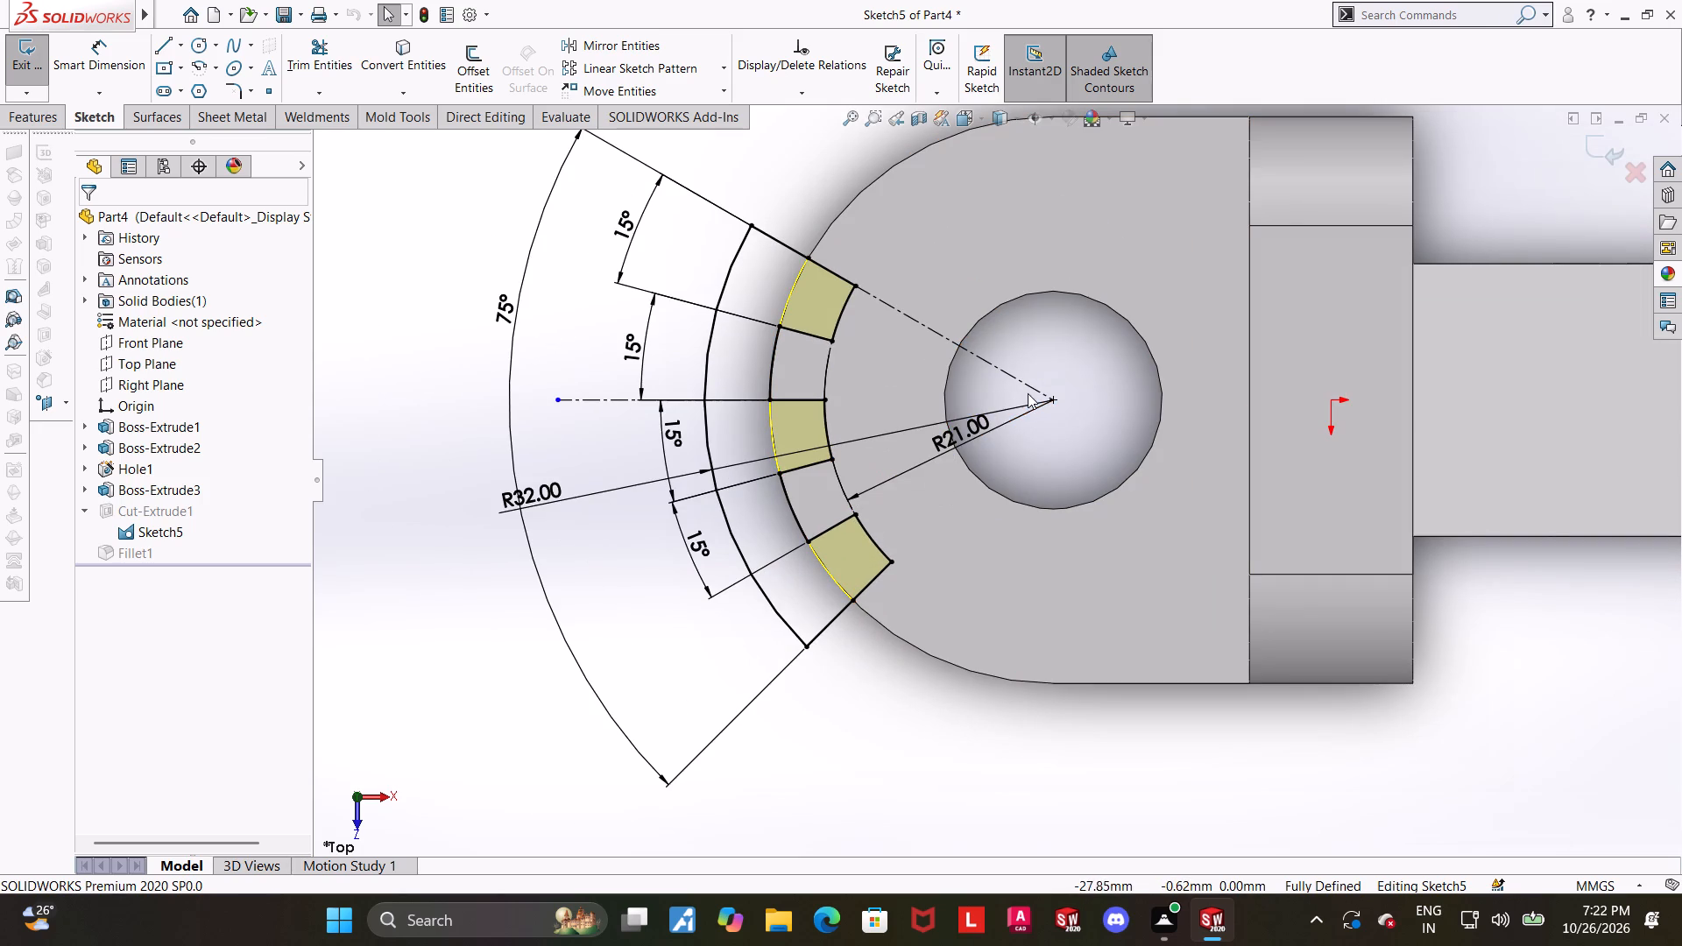
scroll(993, 342, up, 3)
scroll(1021, 433, down, 2)
right_click(183, 527)
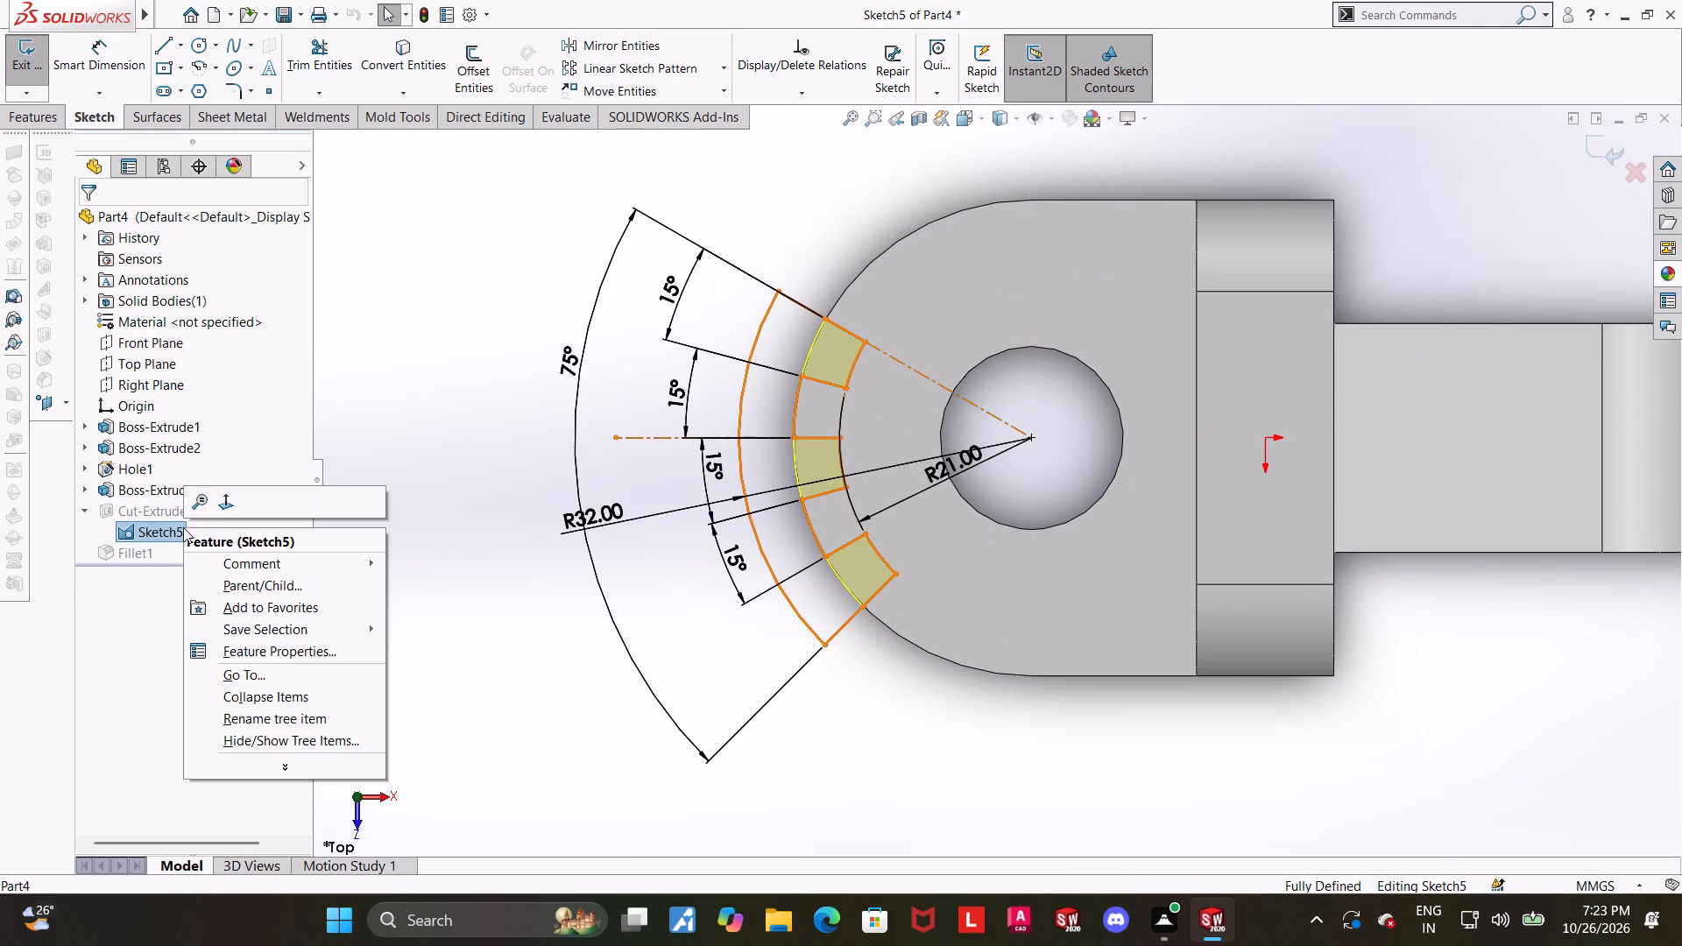
key(Escape)
key(Escape)
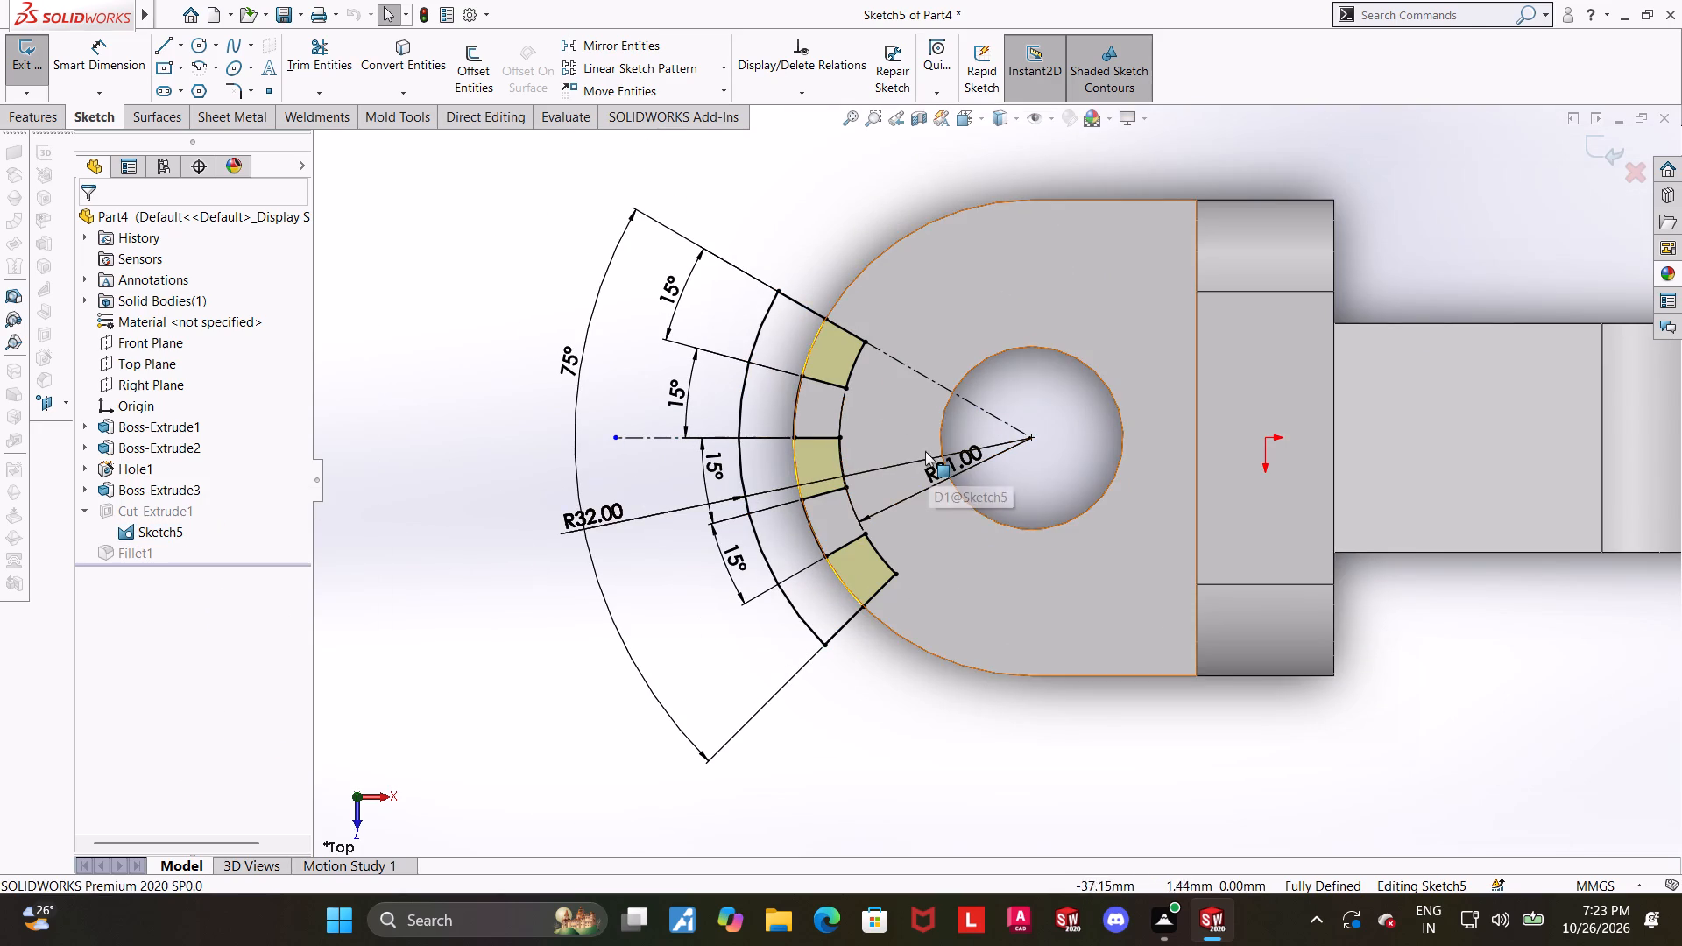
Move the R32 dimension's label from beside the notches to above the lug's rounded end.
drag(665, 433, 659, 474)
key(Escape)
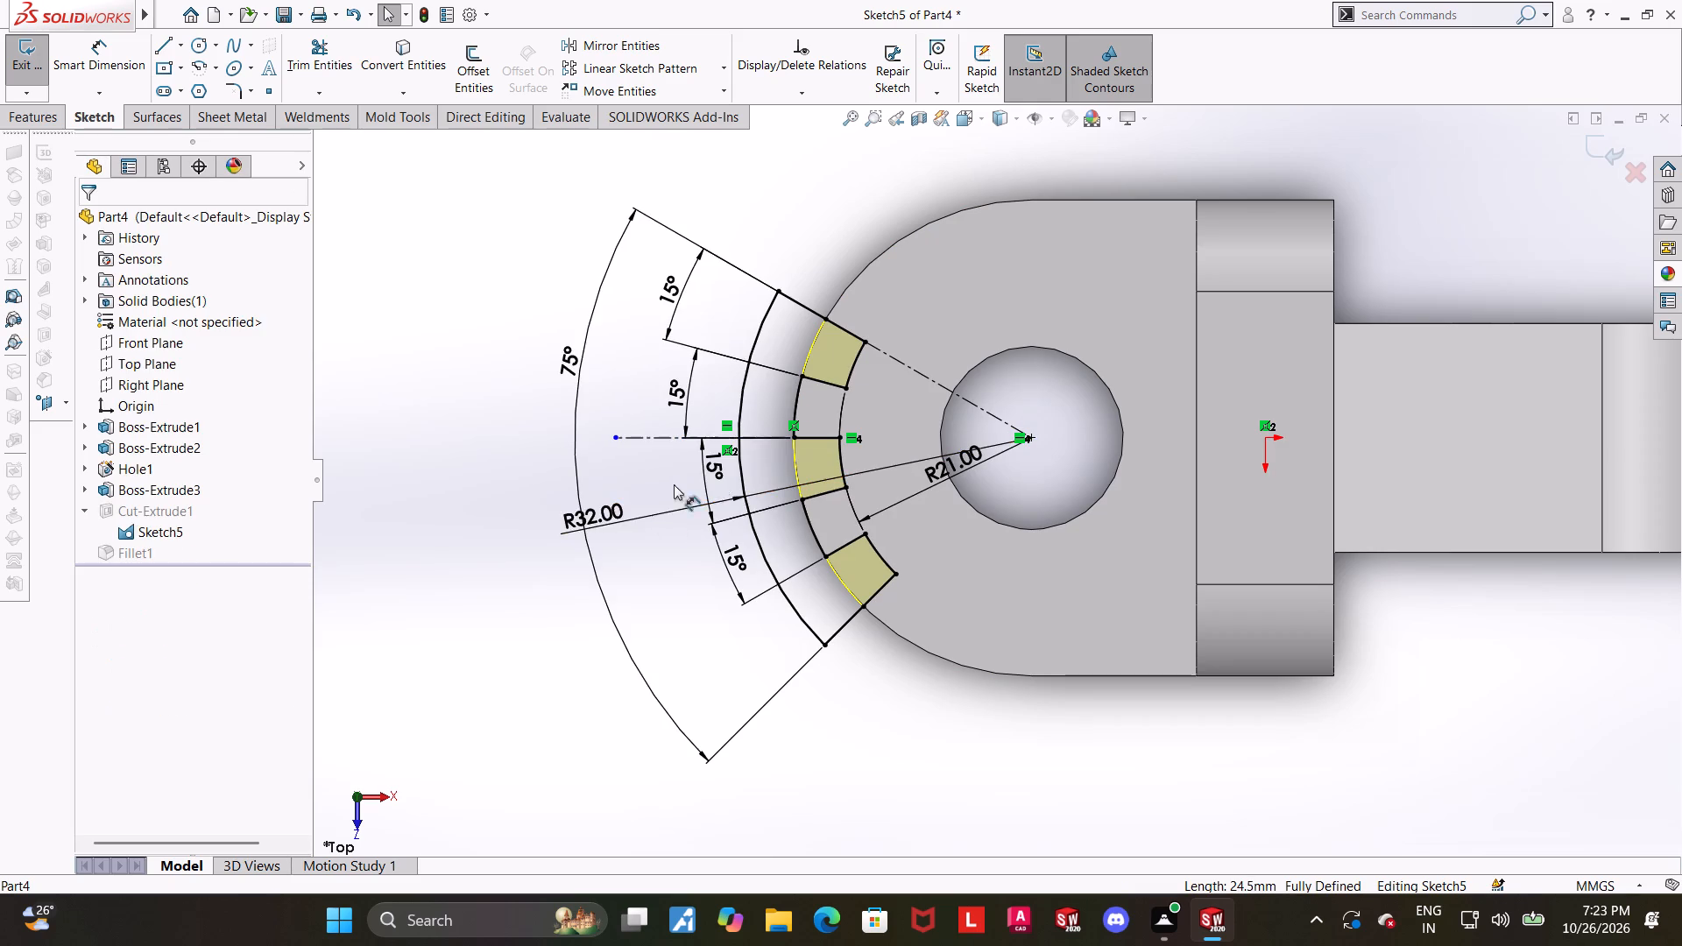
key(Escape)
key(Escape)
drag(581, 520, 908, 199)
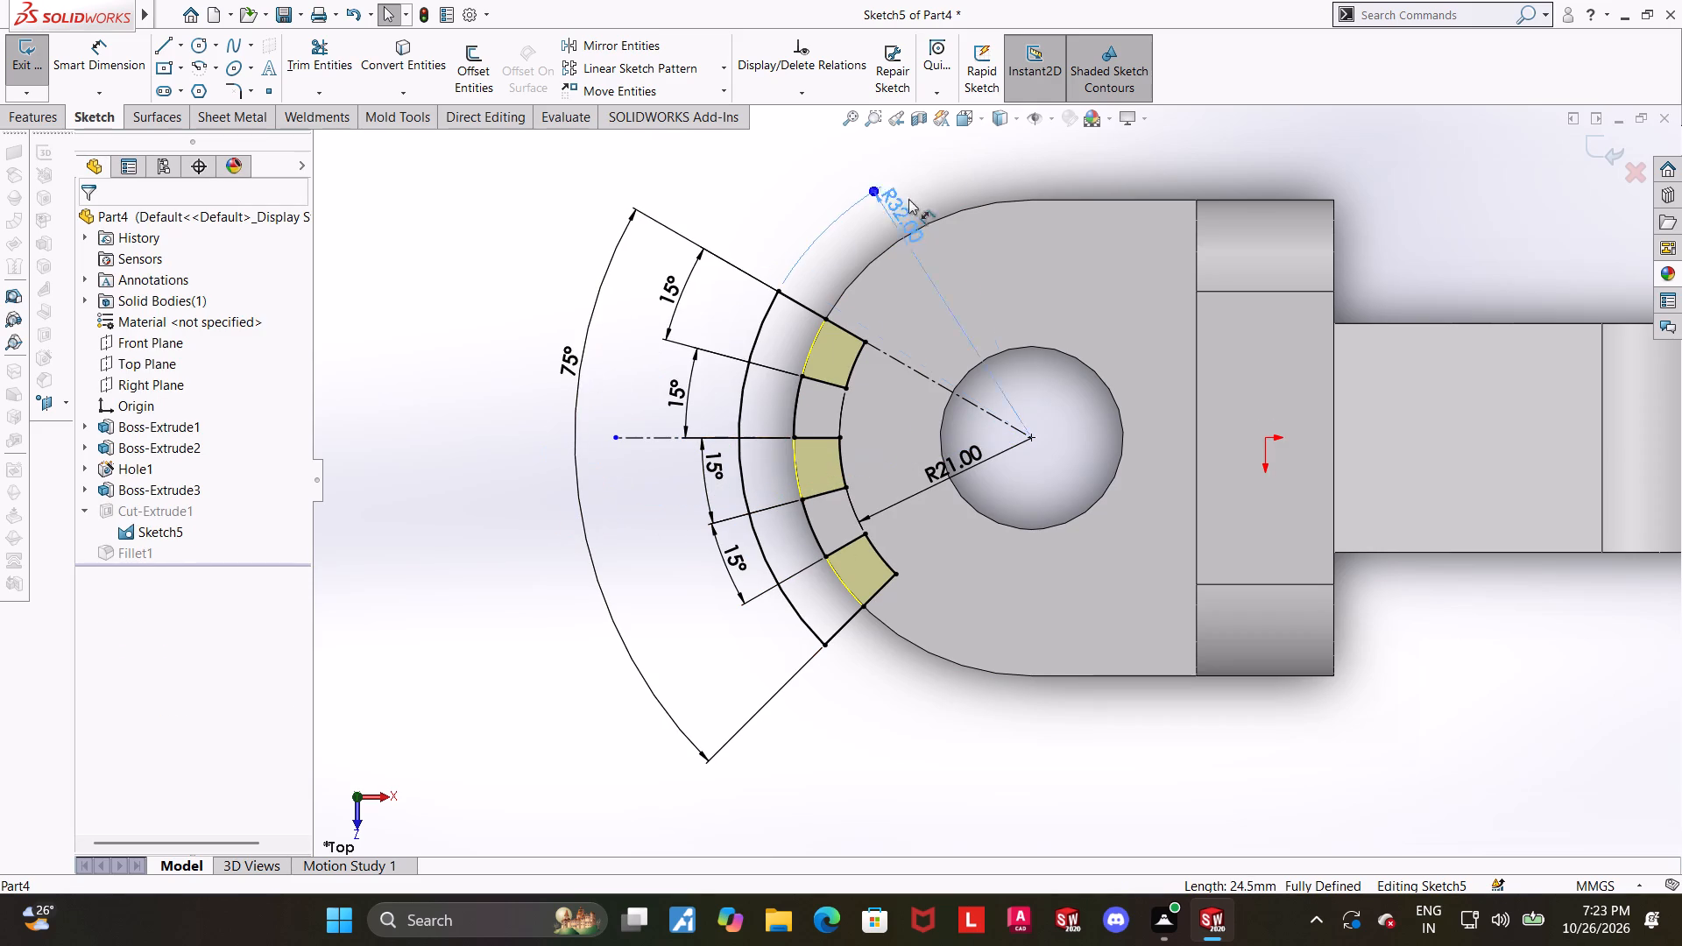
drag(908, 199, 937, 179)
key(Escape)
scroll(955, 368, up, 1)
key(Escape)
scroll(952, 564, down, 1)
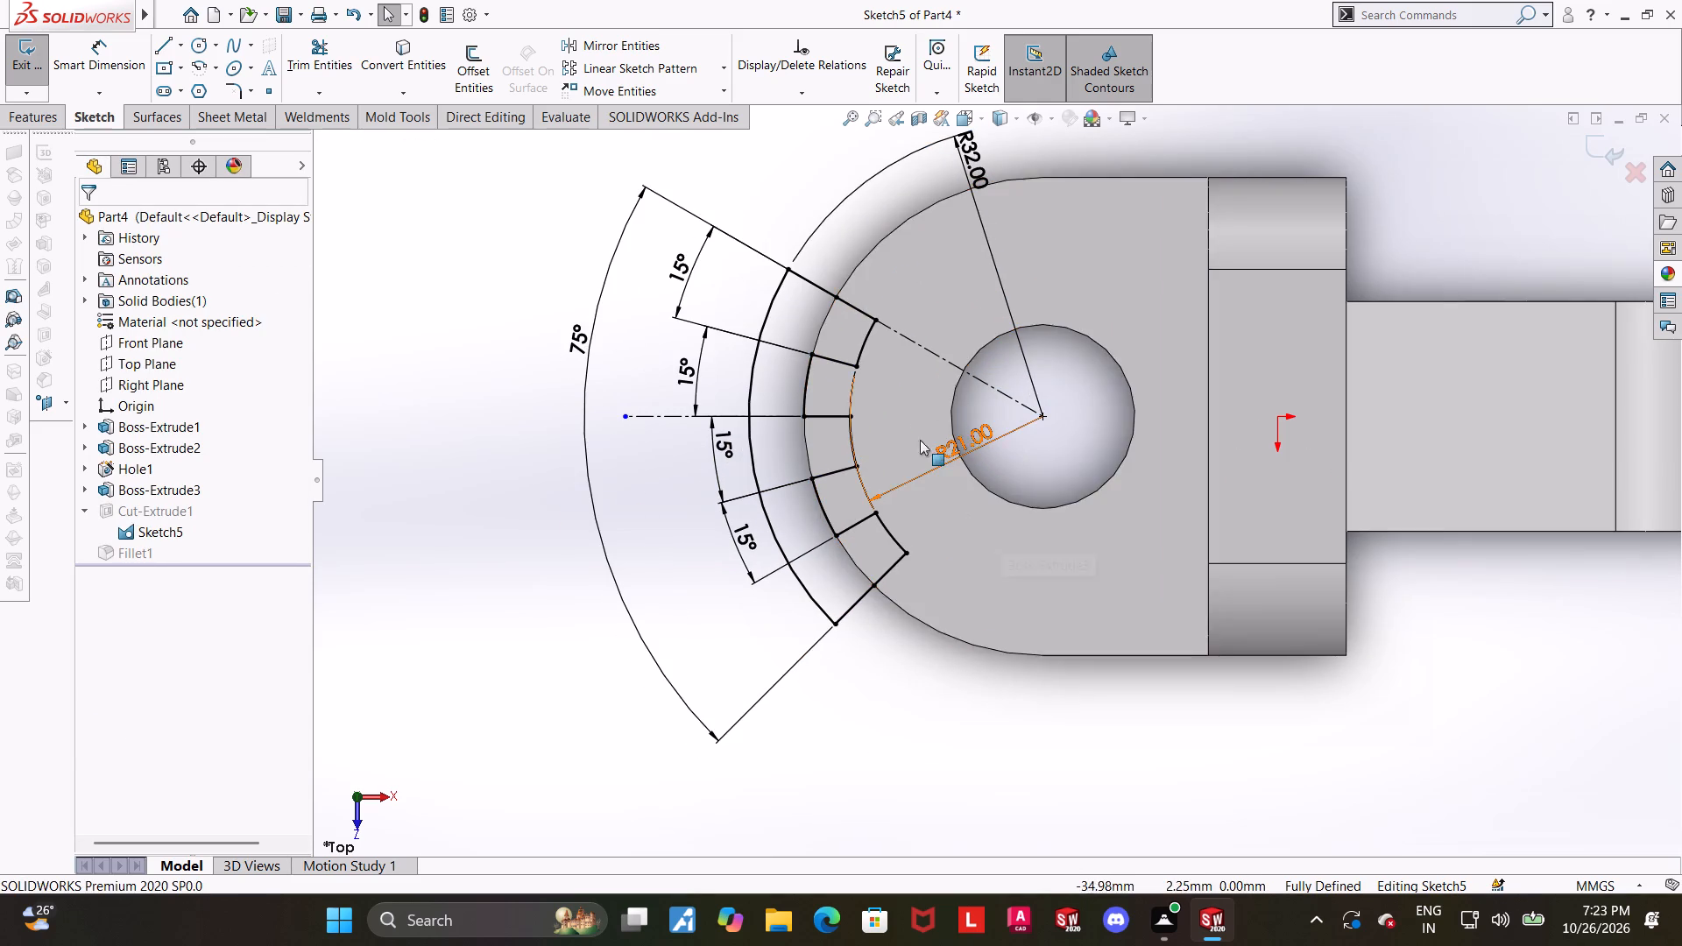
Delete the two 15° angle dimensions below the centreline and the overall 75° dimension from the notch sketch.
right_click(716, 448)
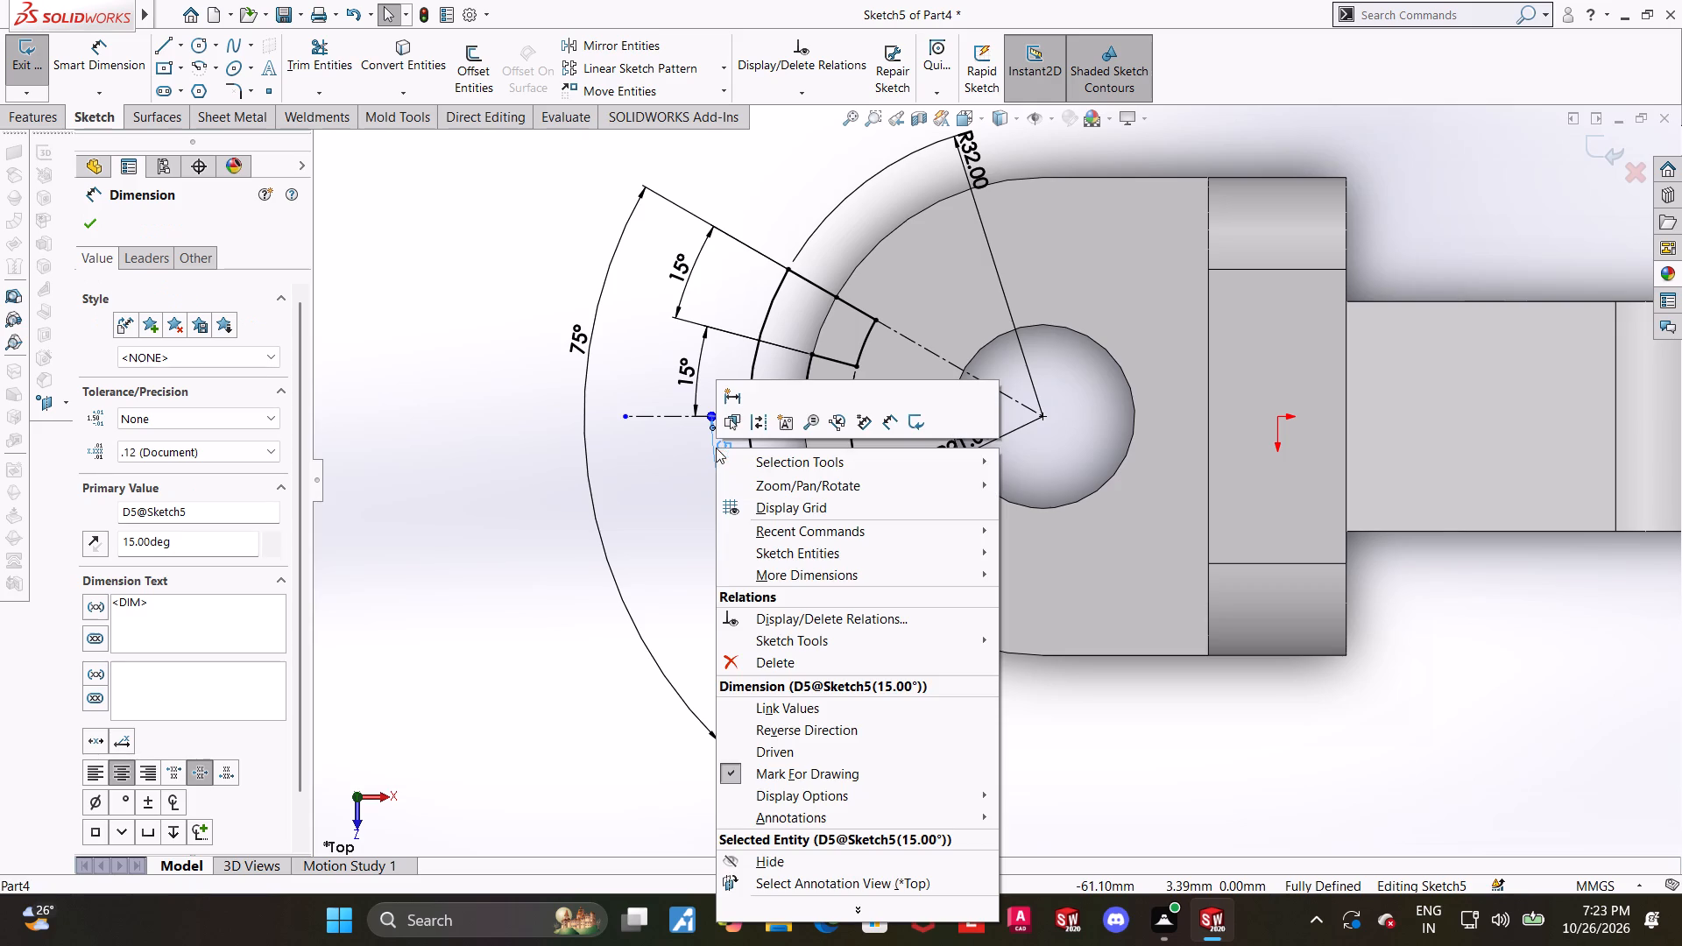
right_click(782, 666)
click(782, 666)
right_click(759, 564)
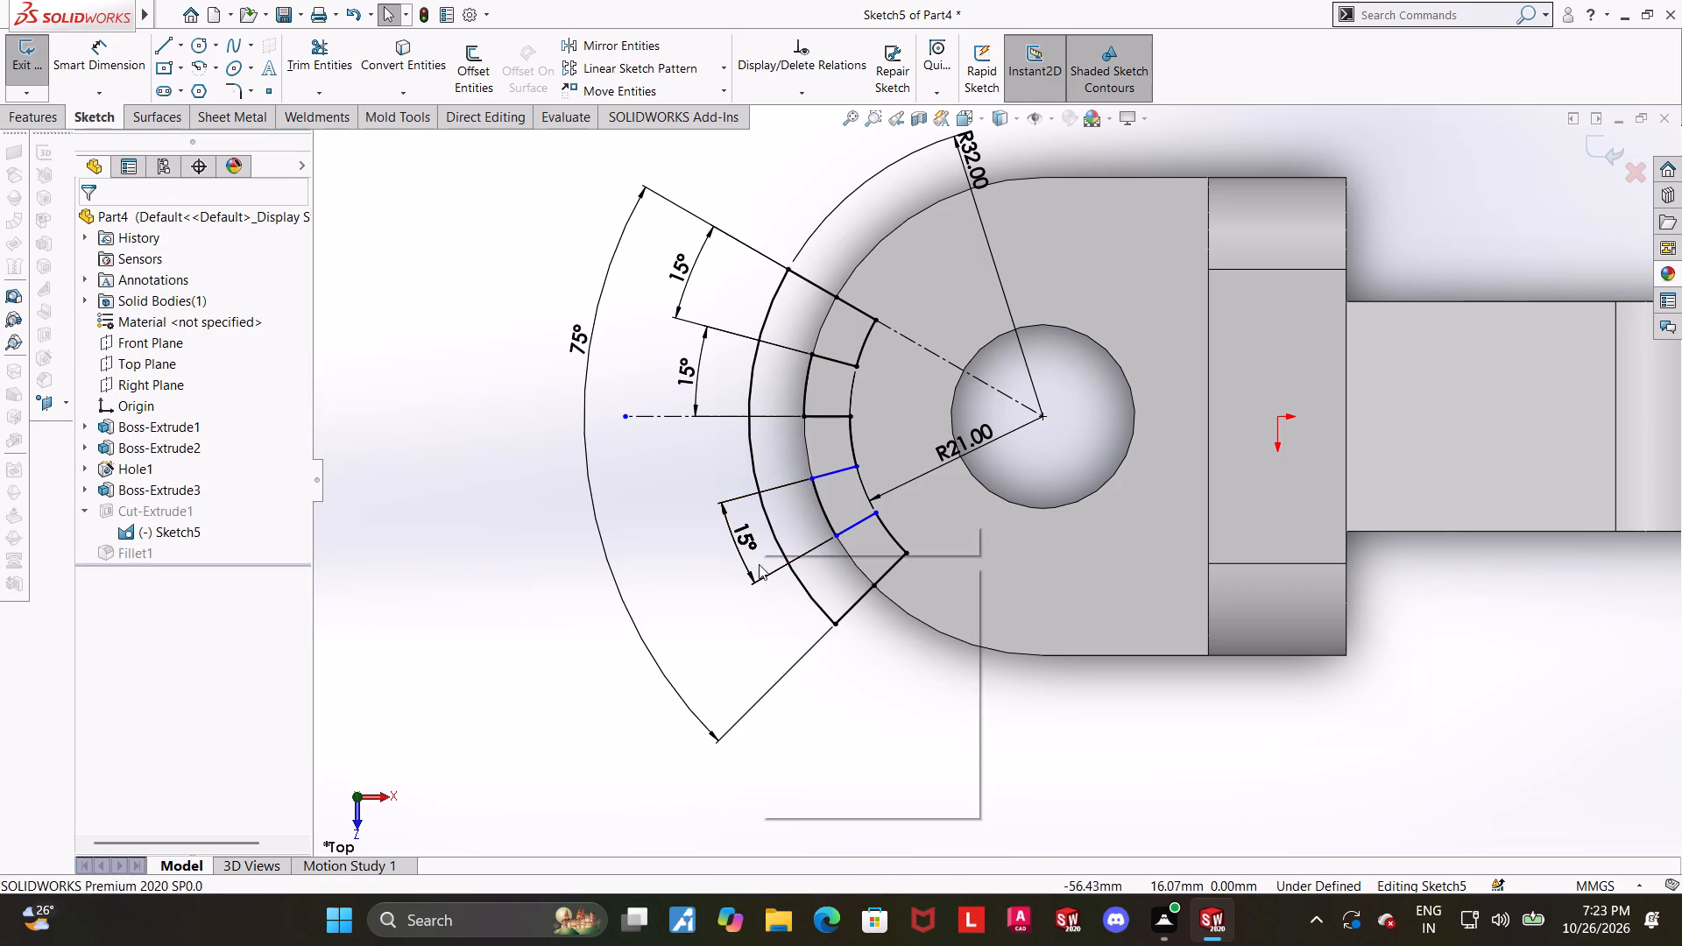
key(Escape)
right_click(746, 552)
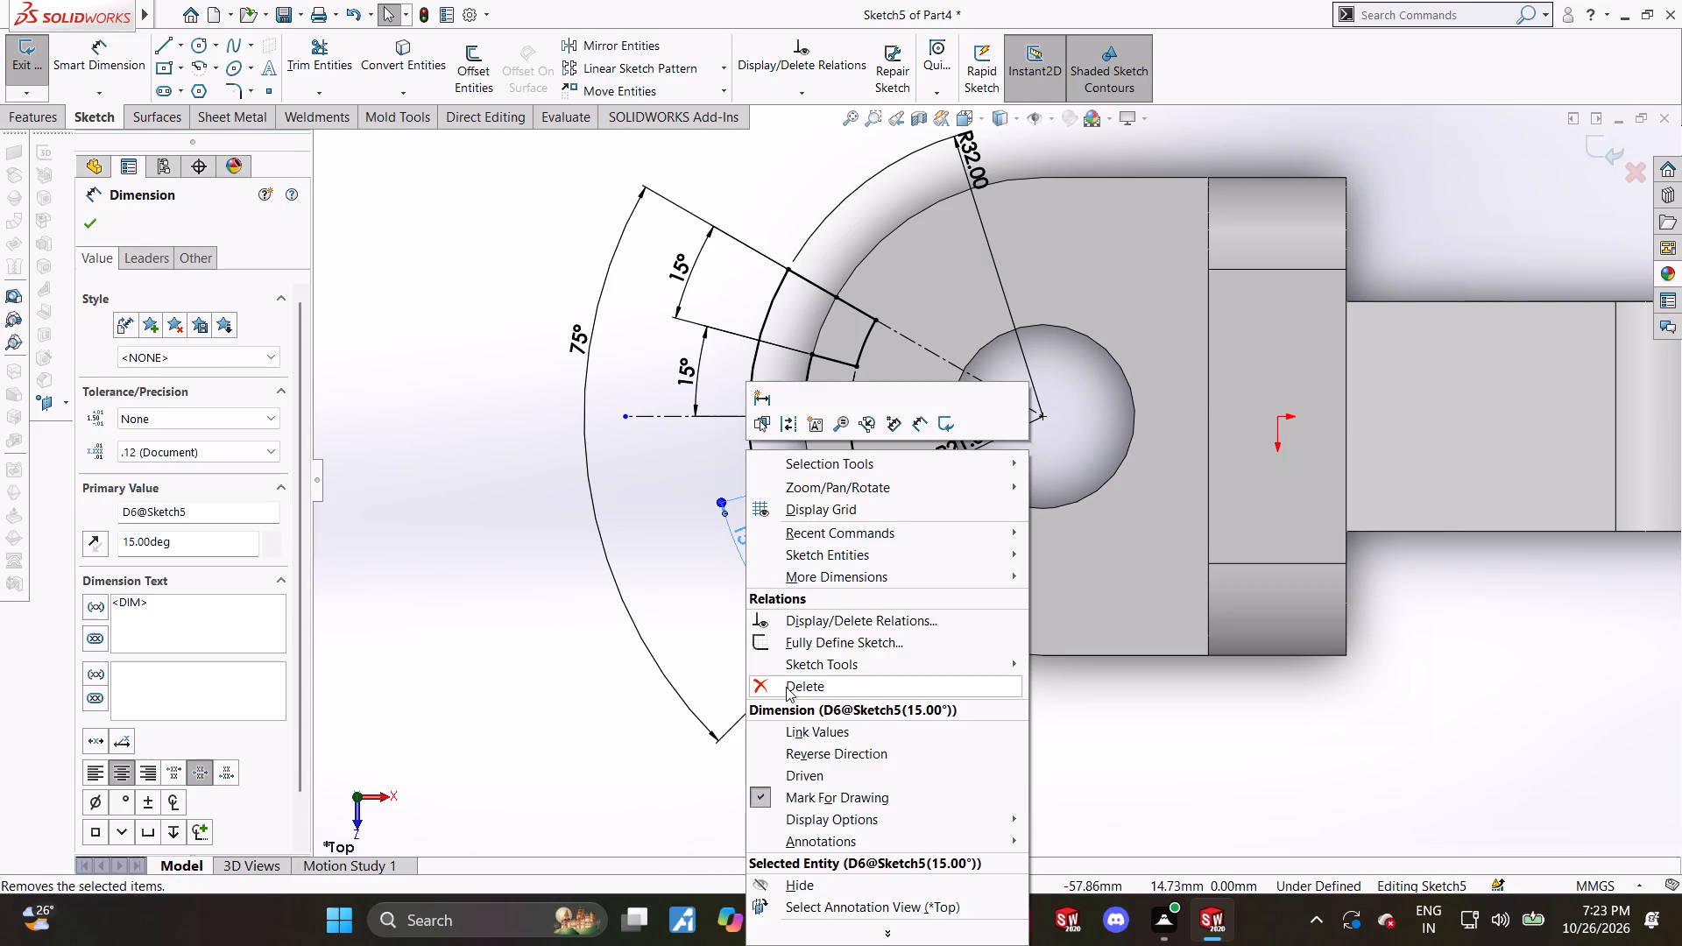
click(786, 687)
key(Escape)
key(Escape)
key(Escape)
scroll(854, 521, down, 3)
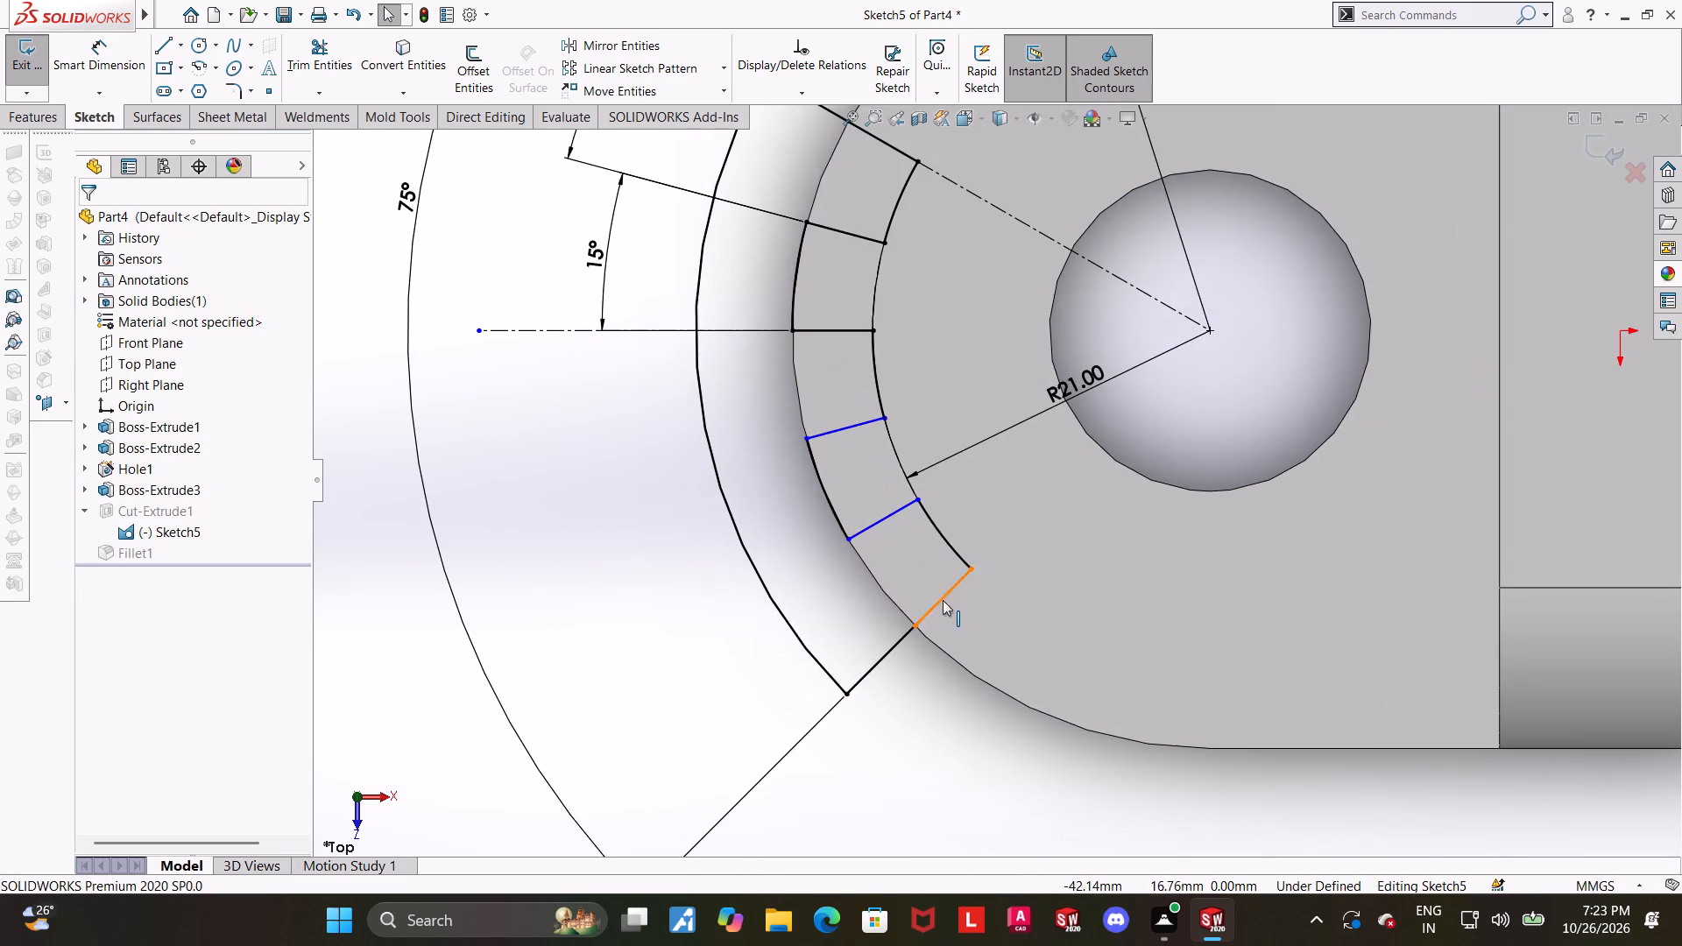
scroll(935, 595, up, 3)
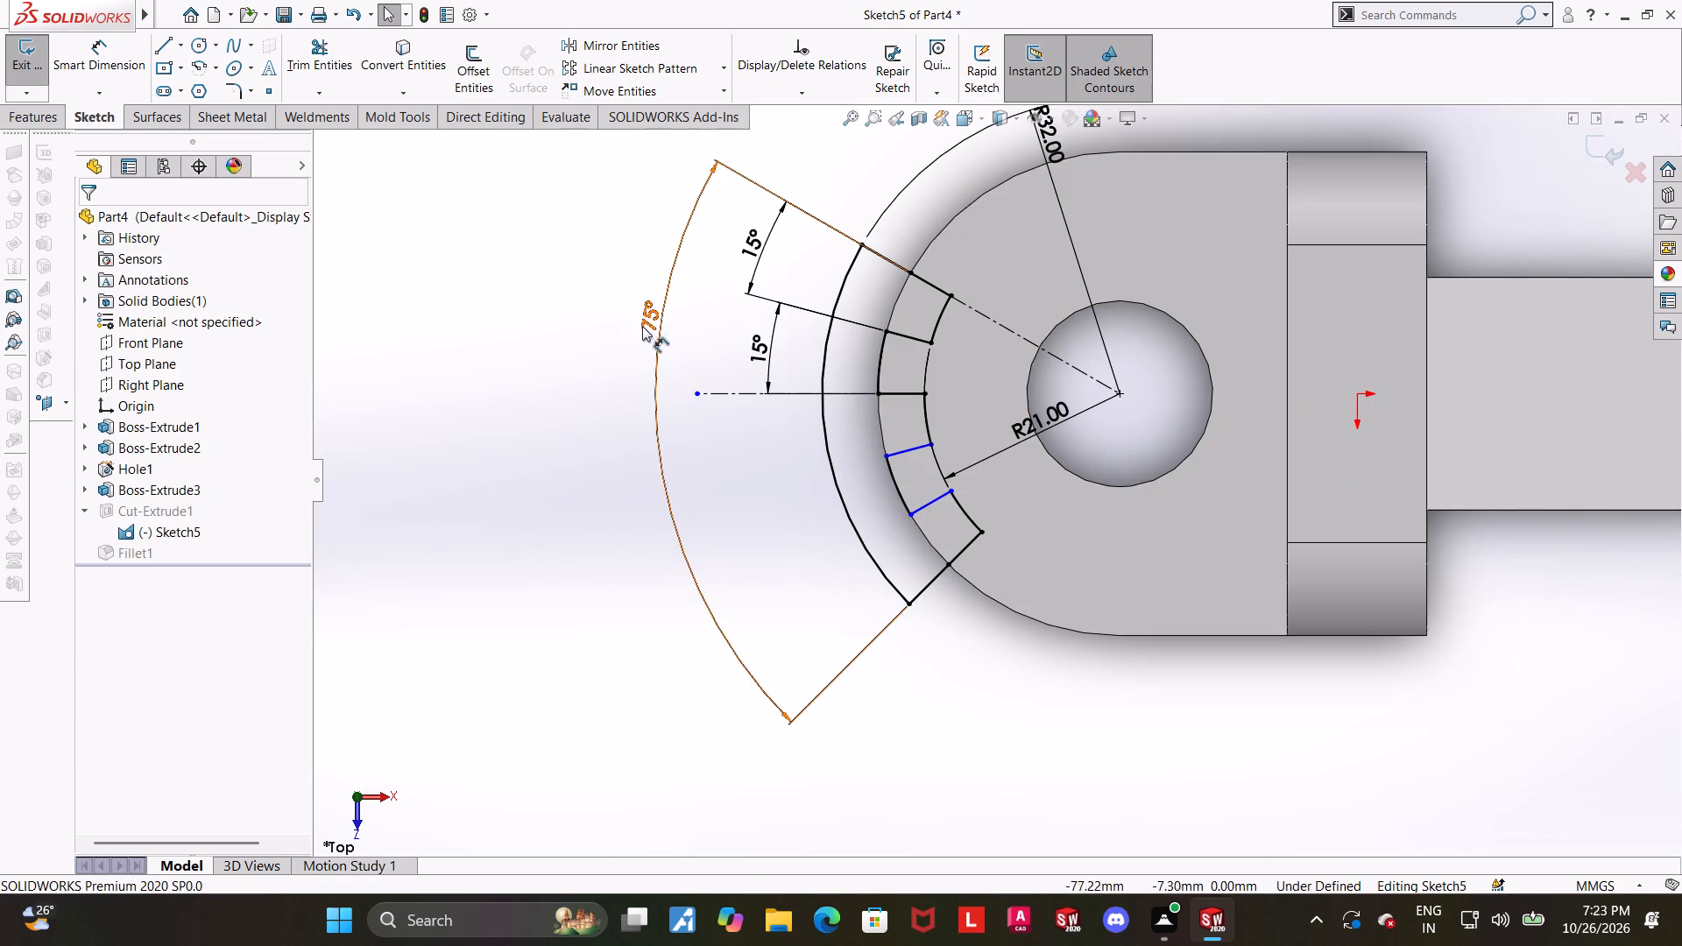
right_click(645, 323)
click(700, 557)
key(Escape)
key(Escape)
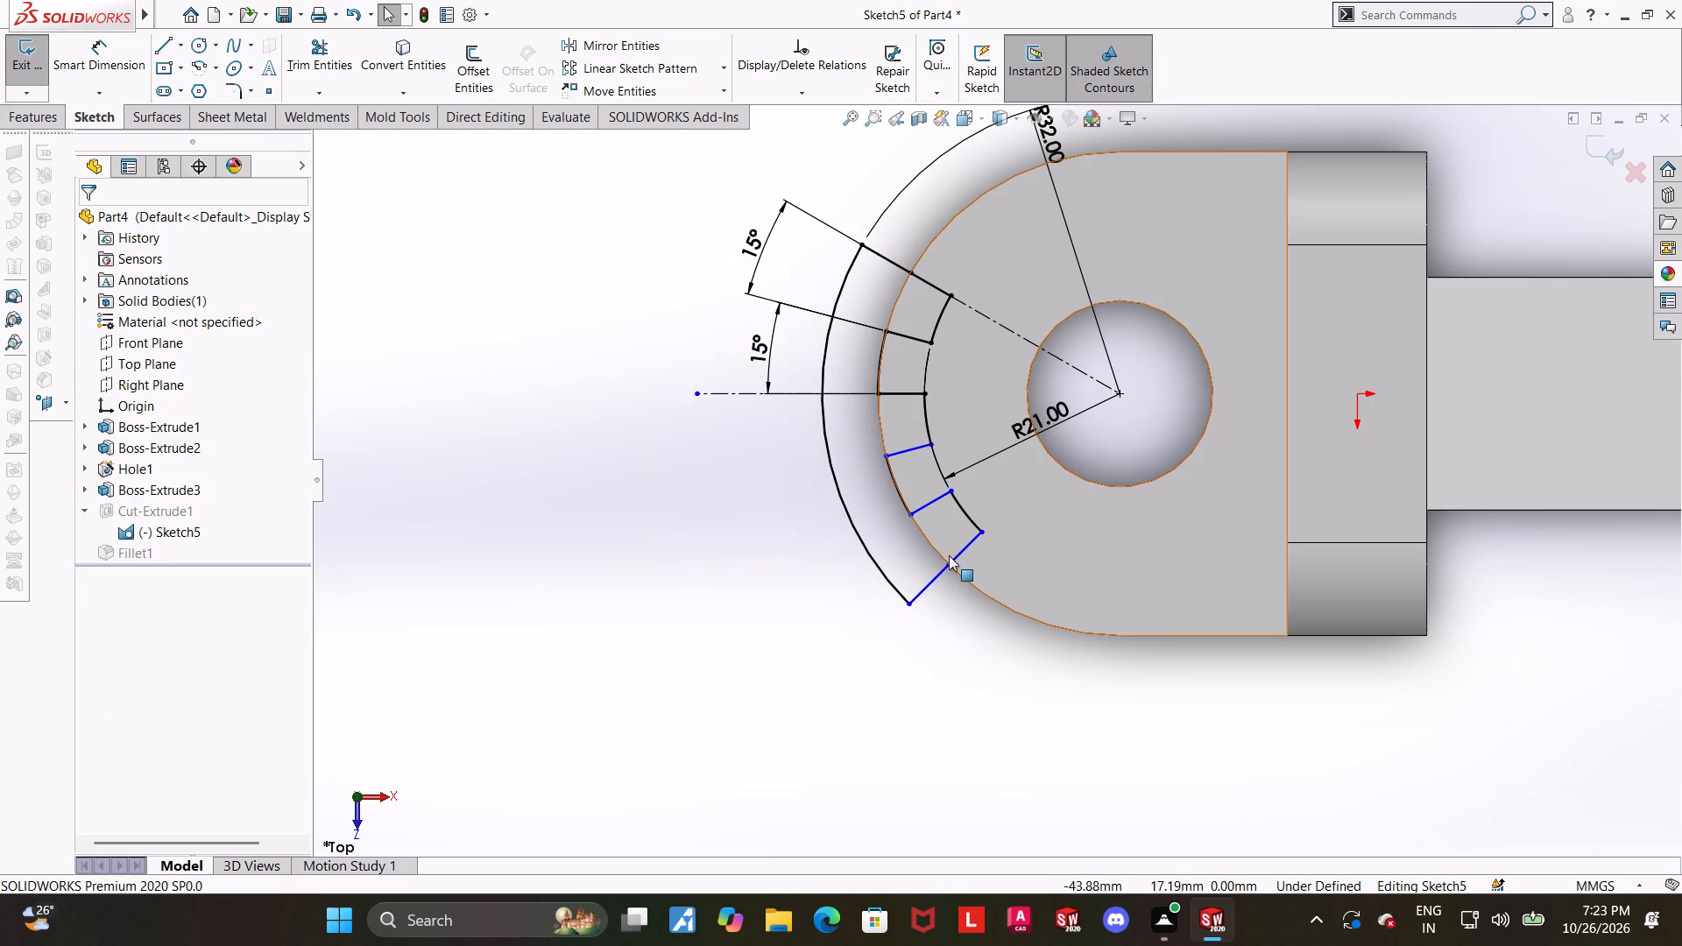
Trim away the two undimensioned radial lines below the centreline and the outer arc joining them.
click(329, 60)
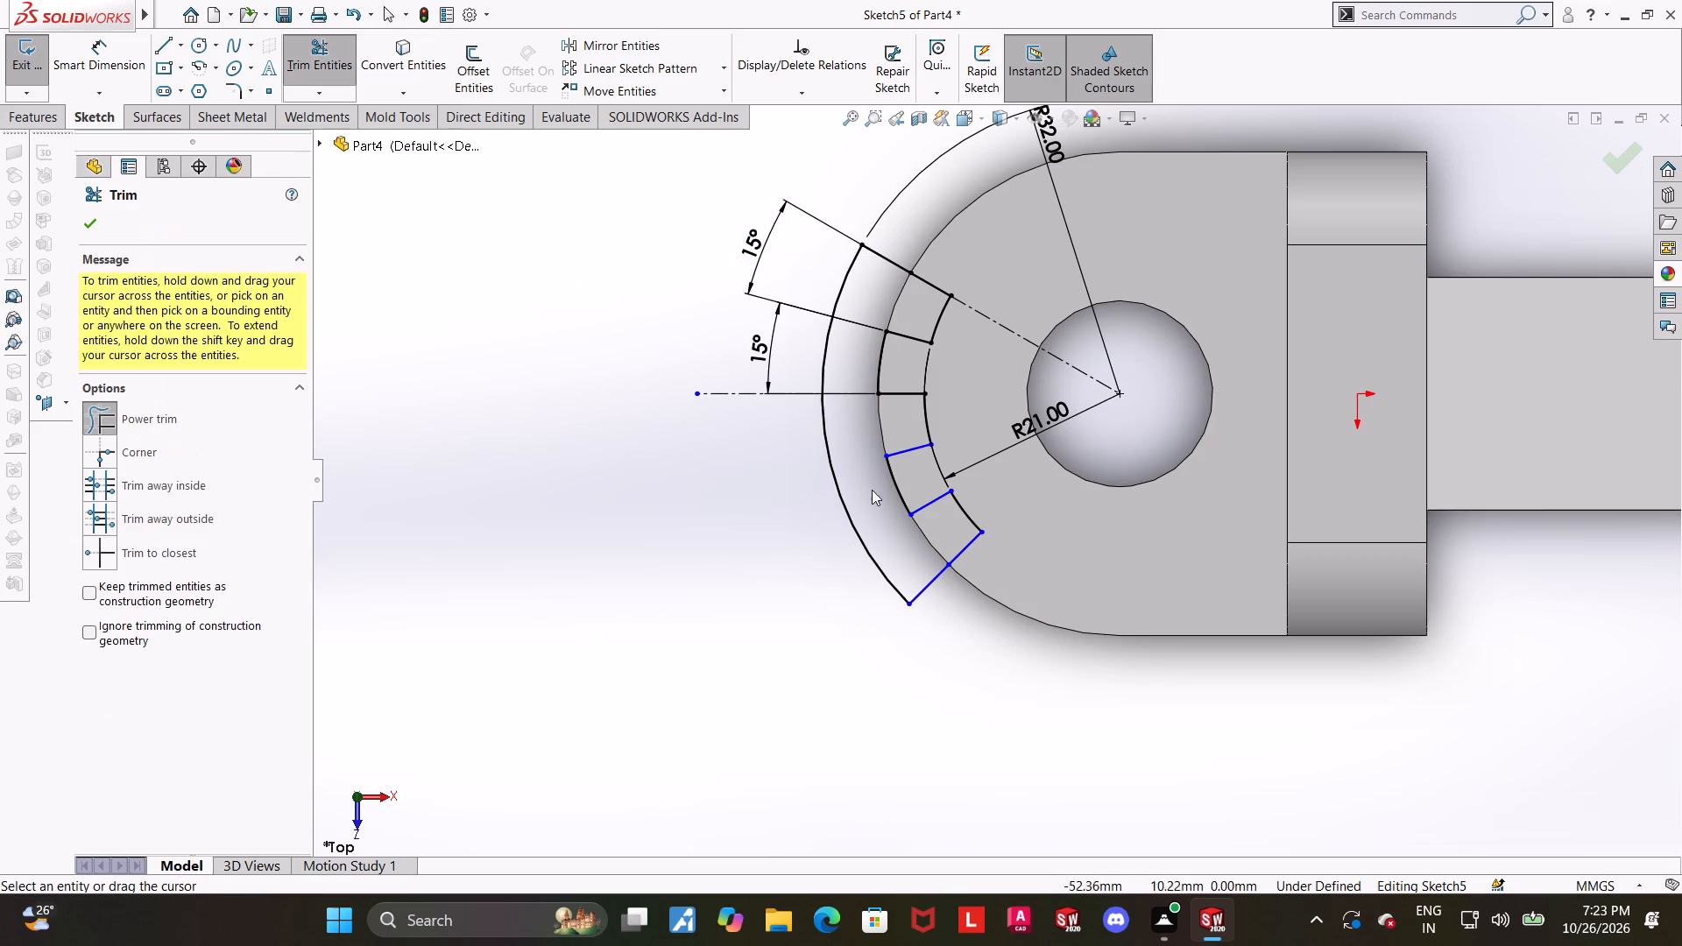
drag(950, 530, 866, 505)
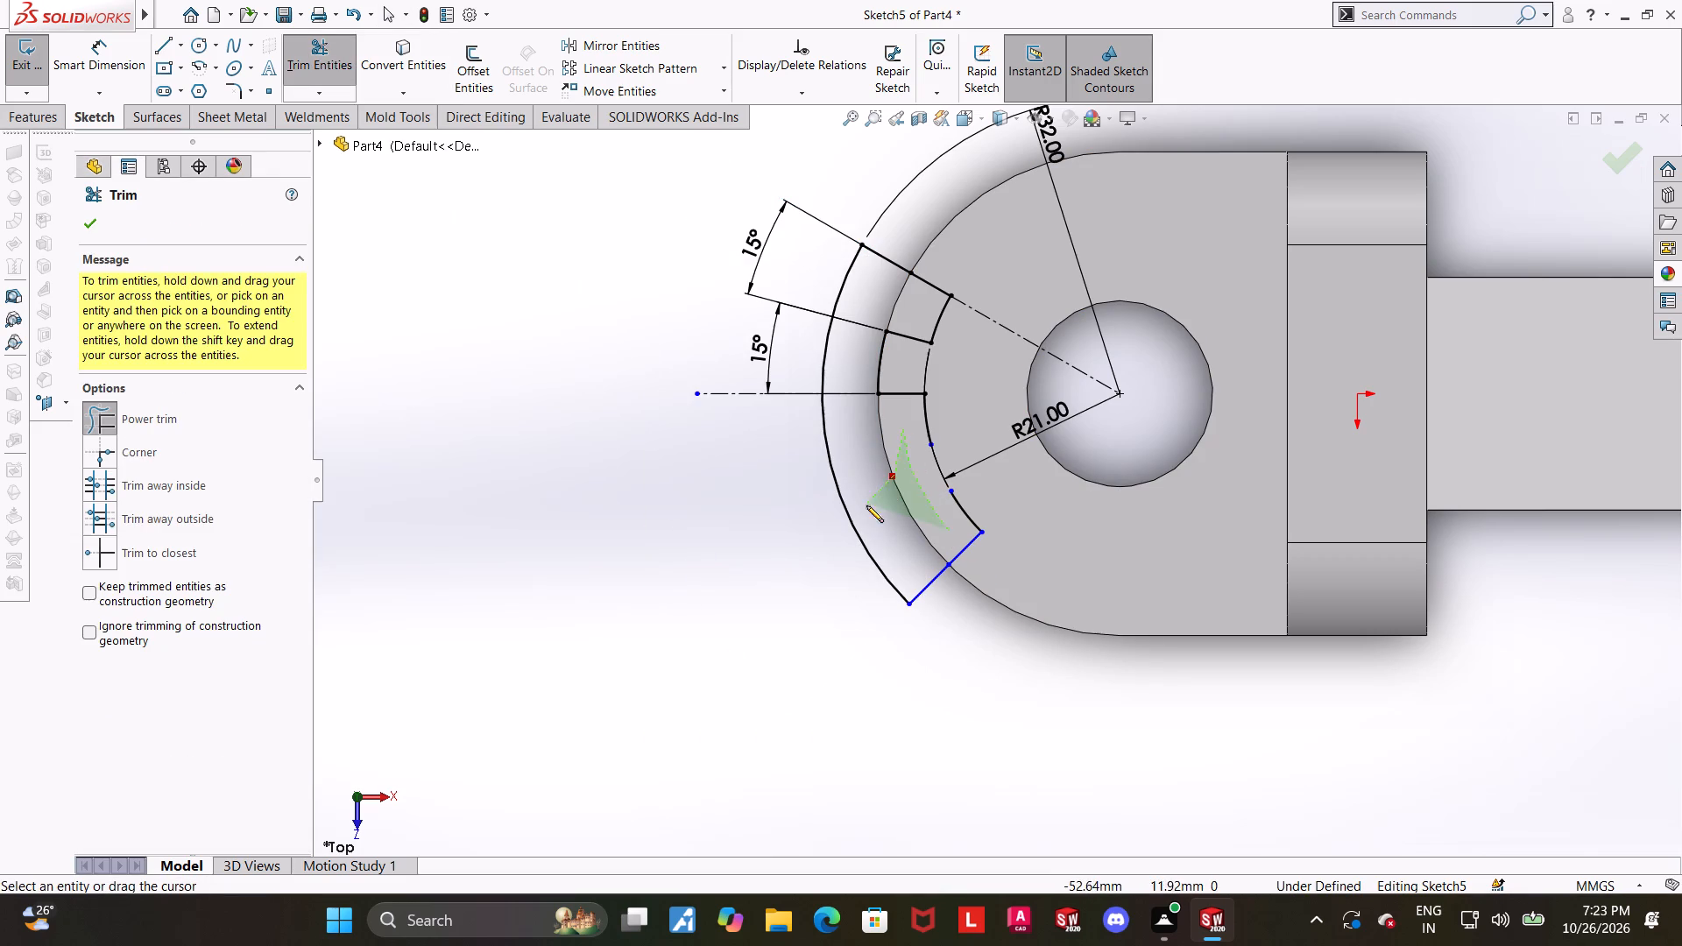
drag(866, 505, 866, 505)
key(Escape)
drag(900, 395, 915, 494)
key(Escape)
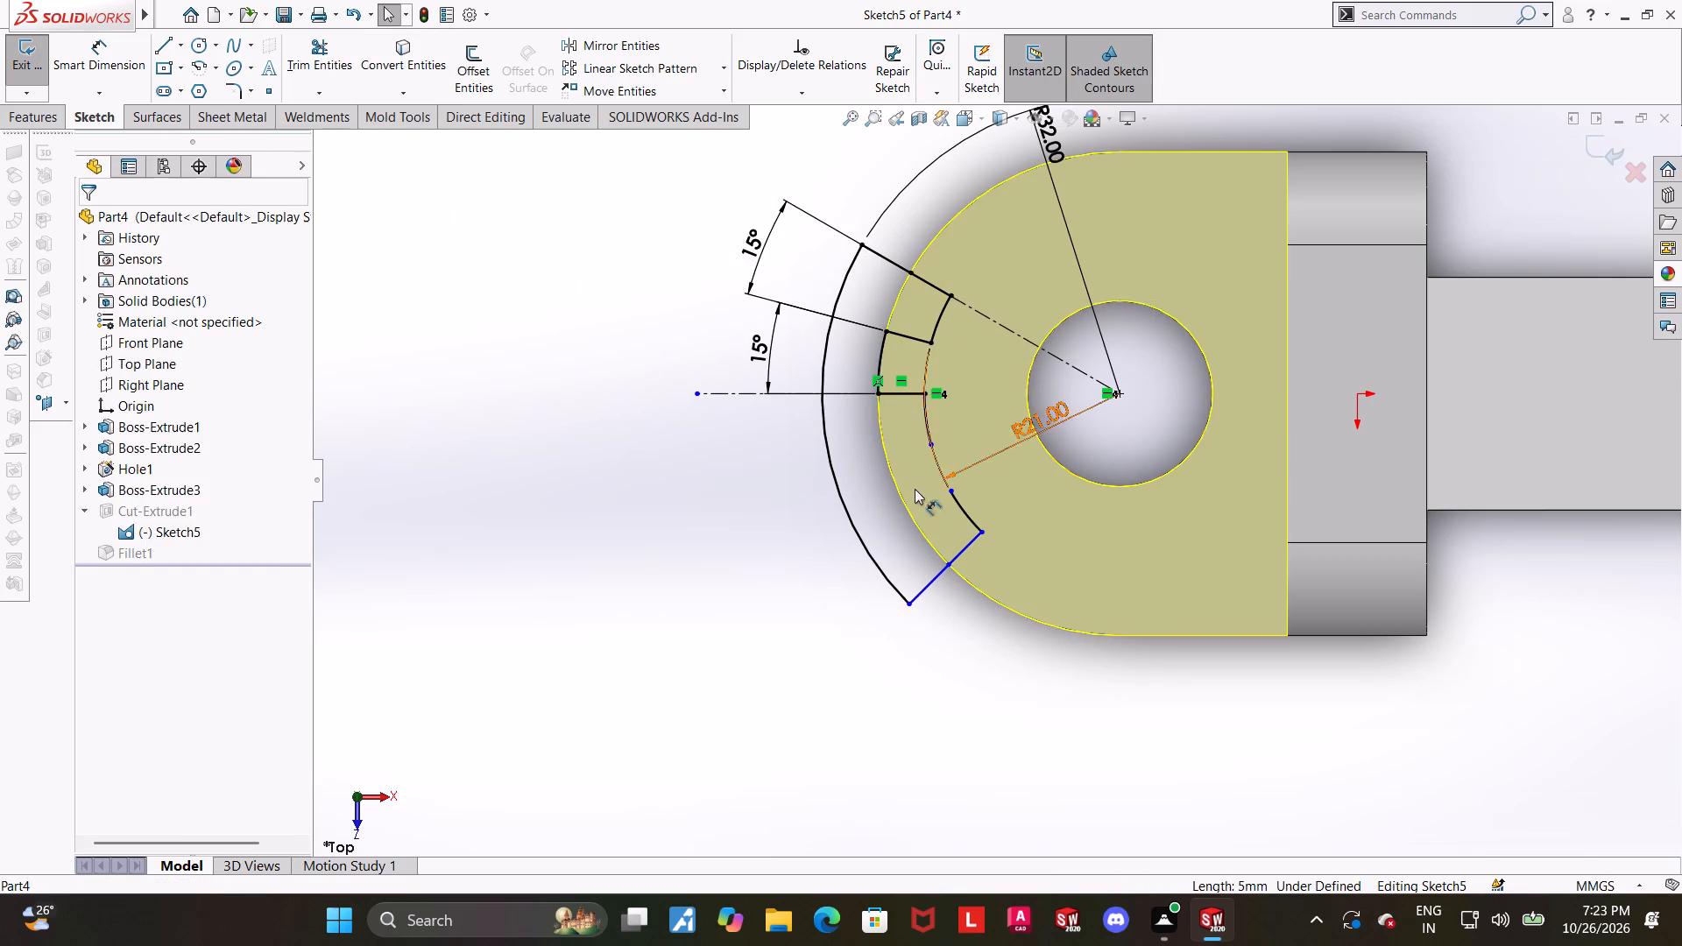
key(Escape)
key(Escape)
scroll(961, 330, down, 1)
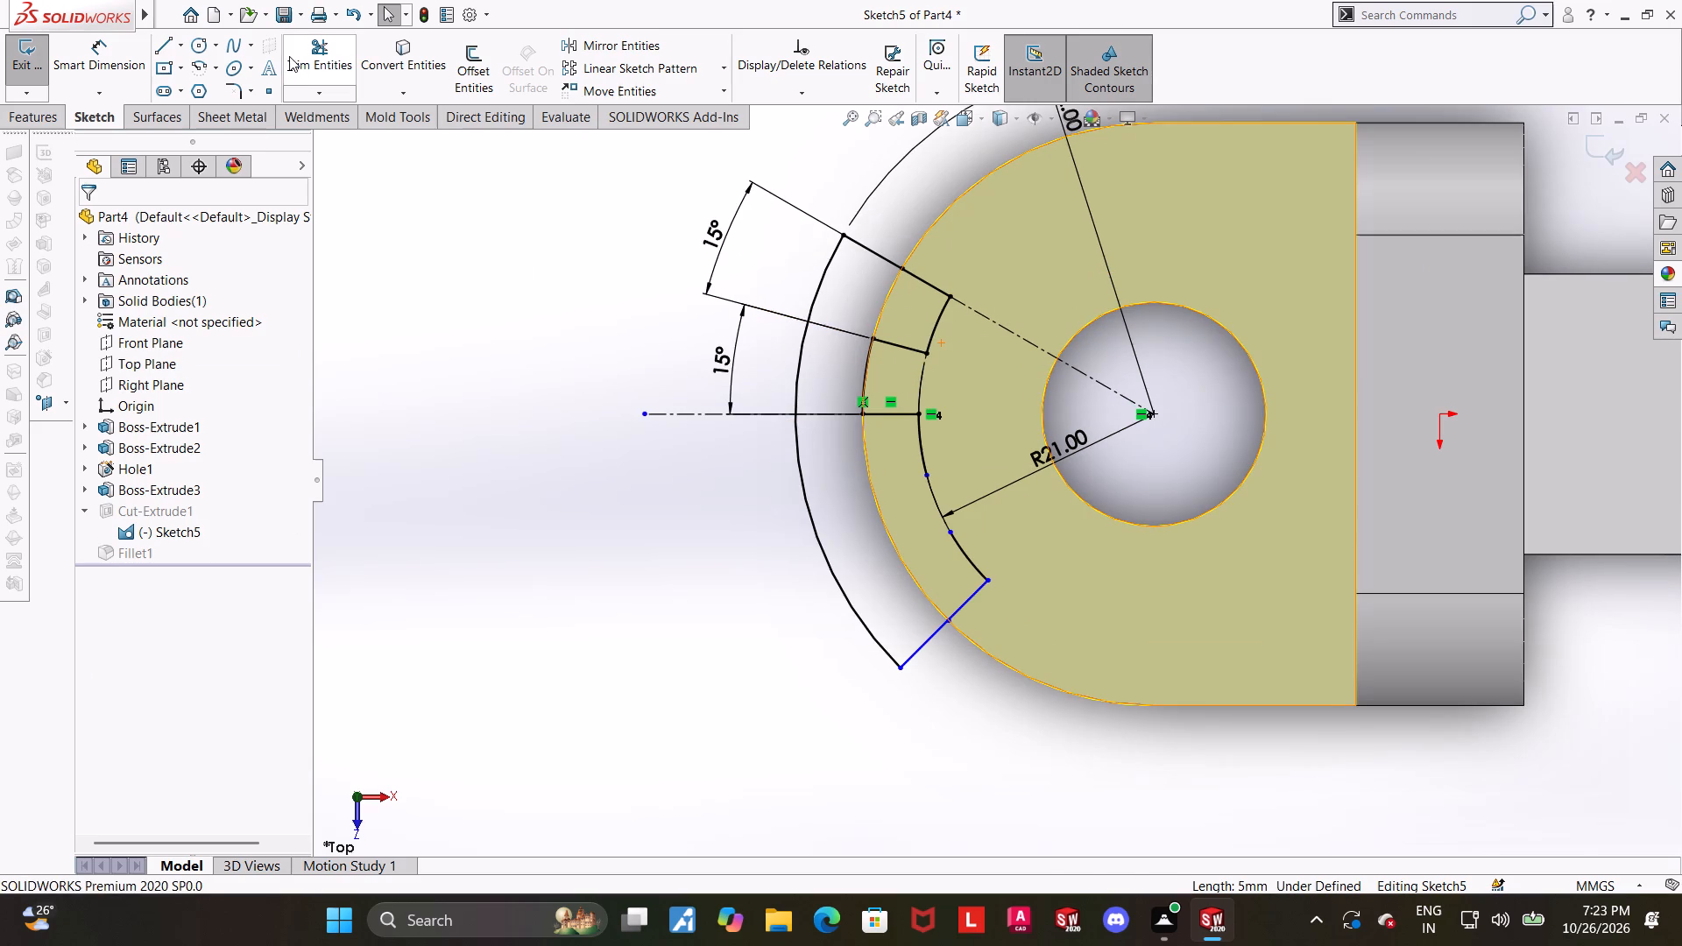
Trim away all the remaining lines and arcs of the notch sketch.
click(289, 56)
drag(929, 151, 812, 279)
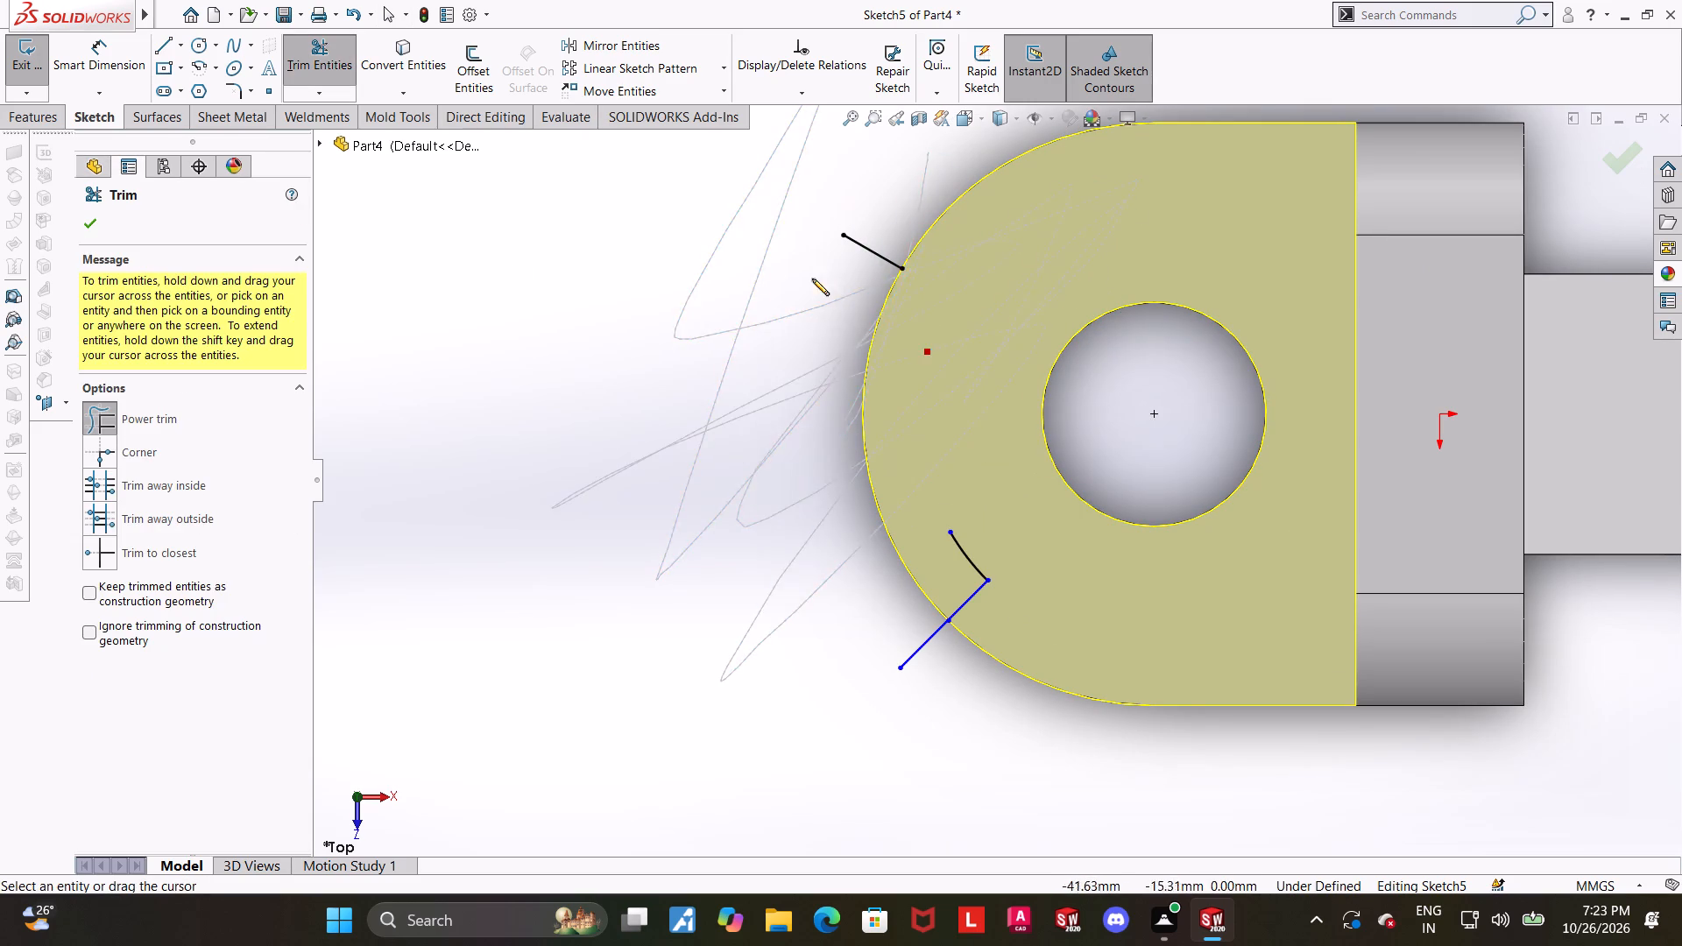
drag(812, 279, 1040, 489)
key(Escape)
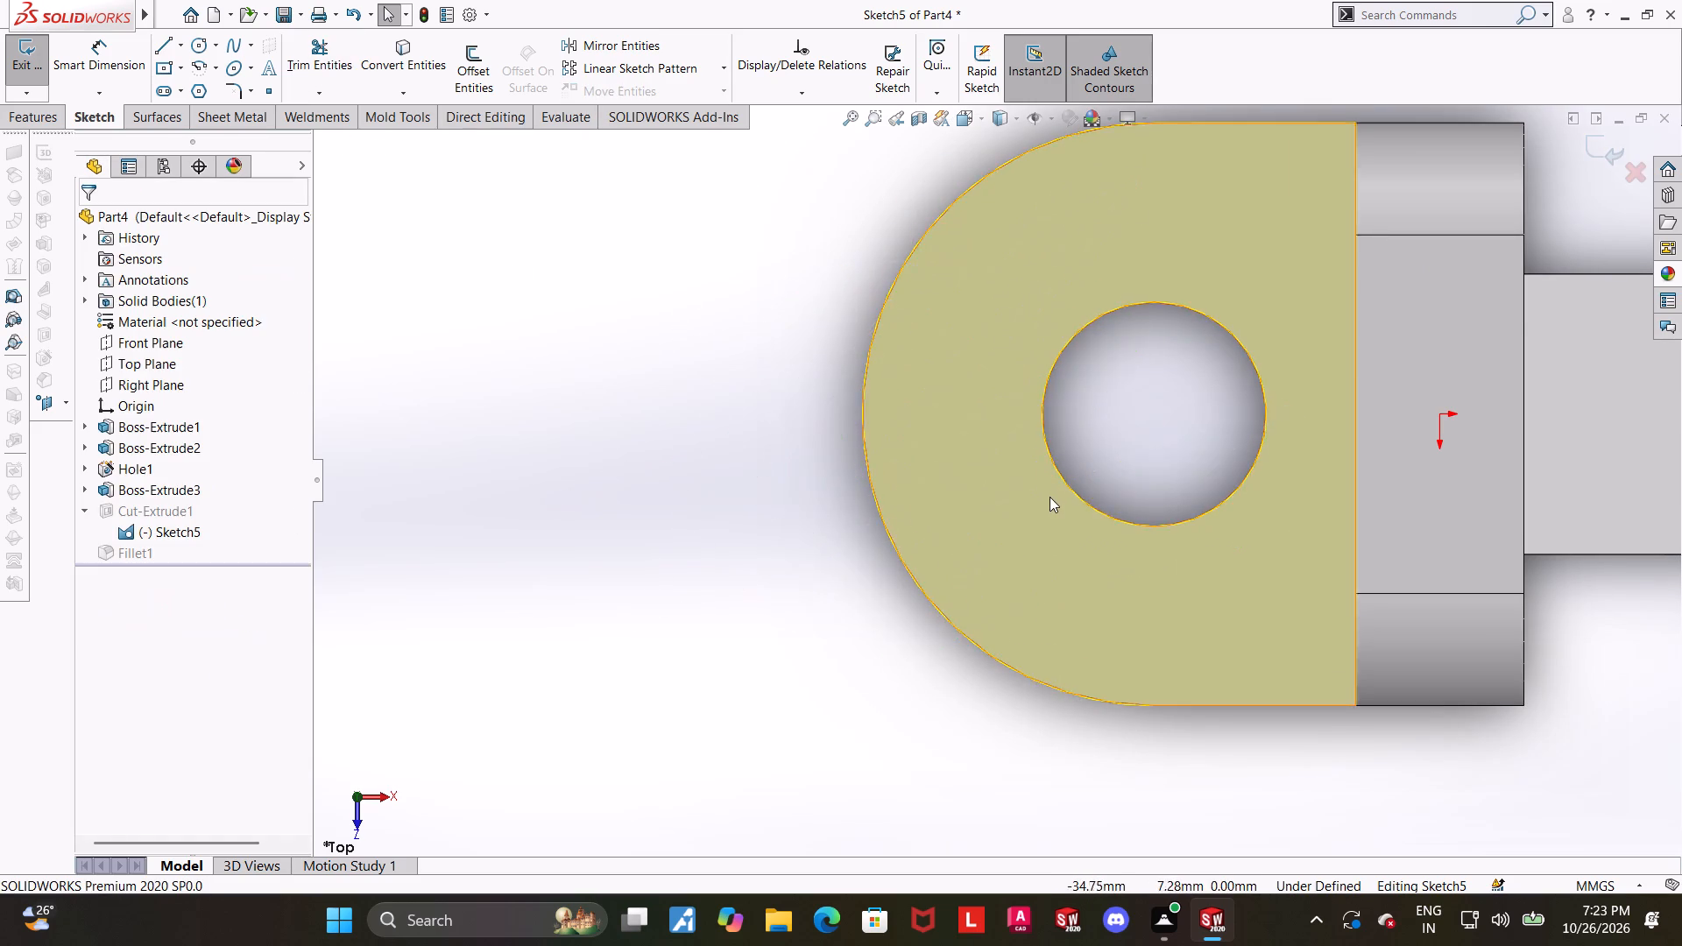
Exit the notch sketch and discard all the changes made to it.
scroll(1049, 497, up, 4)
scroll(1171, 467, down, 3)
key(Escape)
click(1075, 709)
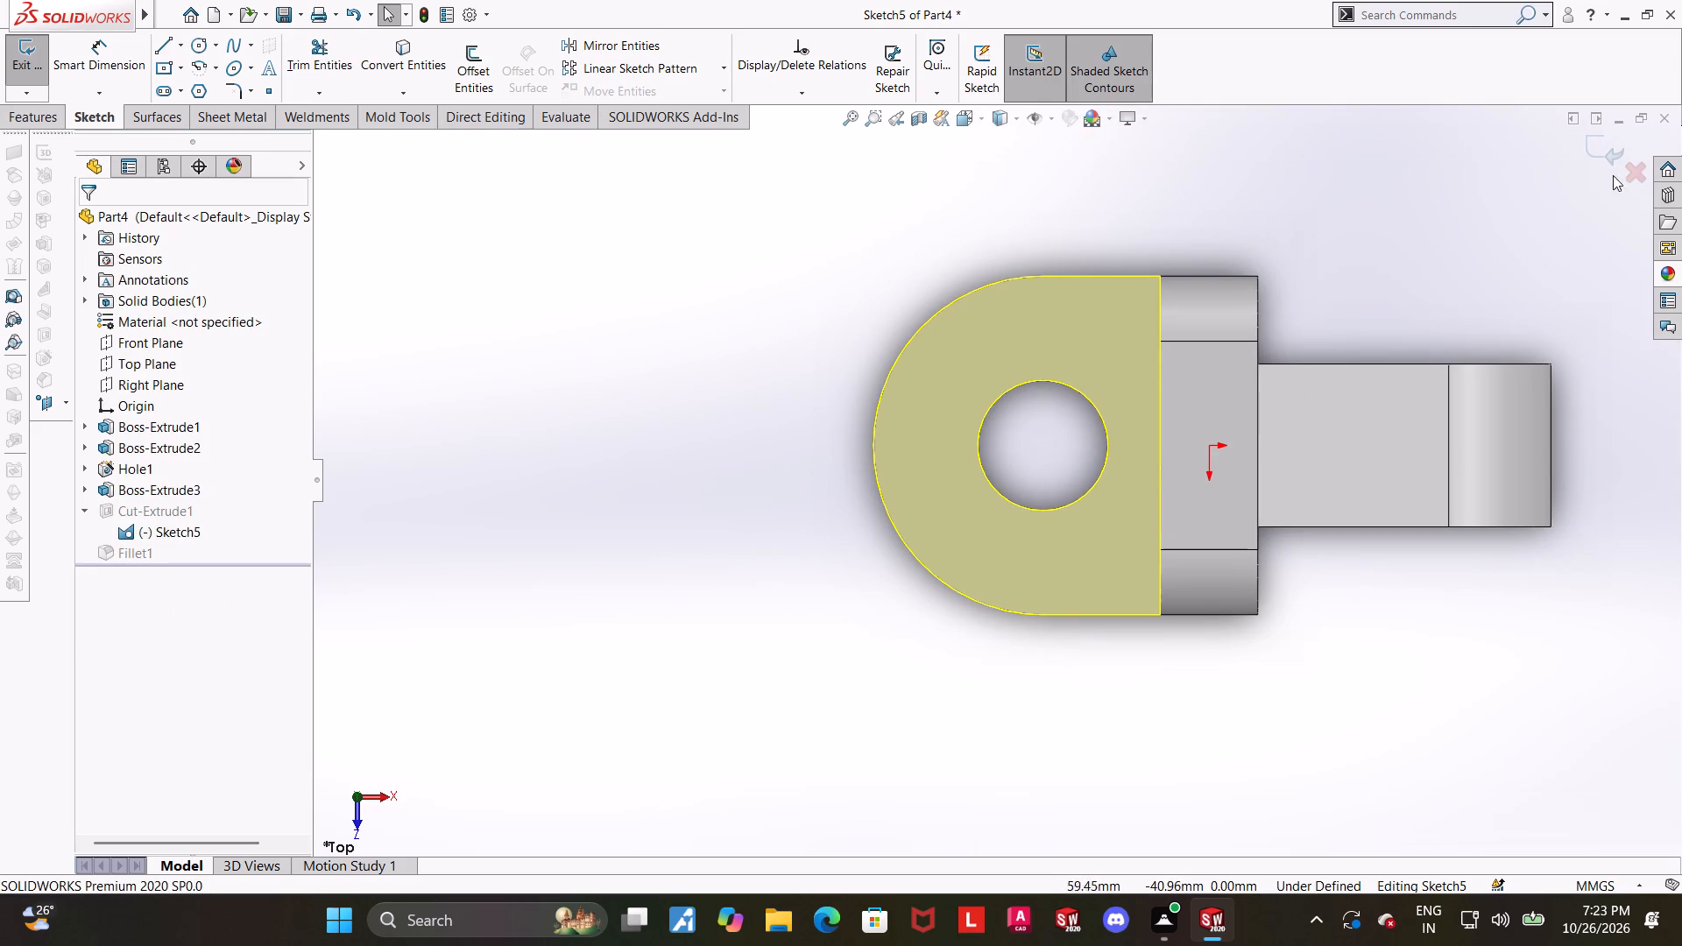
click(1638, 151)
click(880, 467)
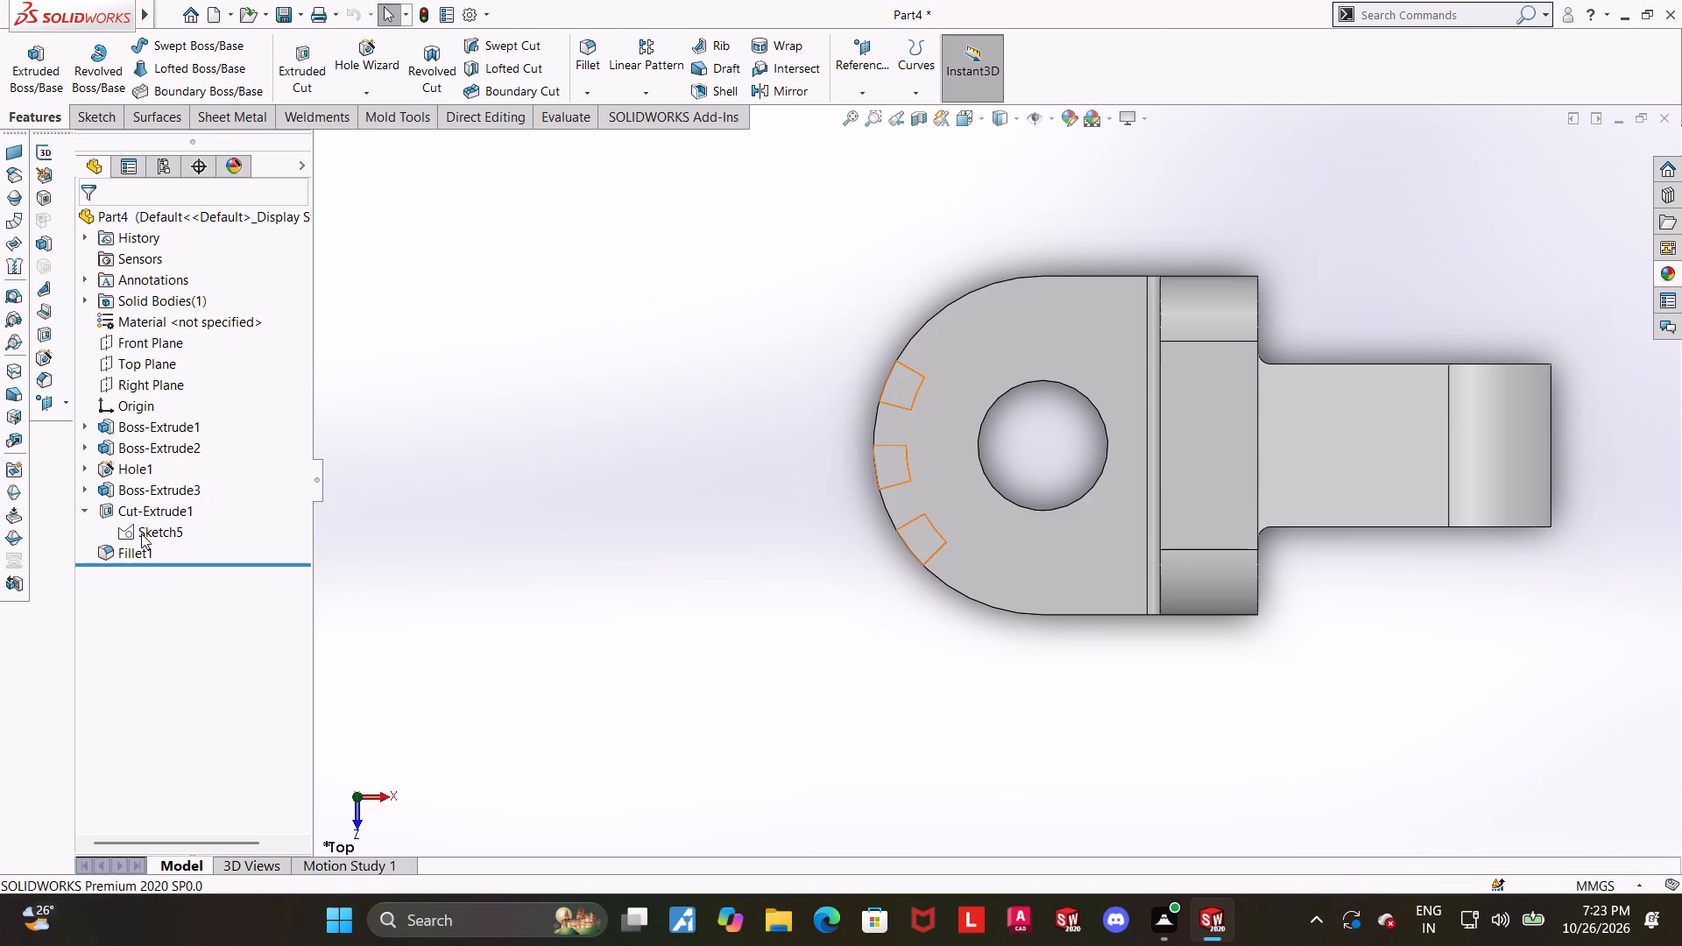
Delete the notch cut feature from the lug, keeping its sketch.
right_click(132, 517)
click(179, 612)
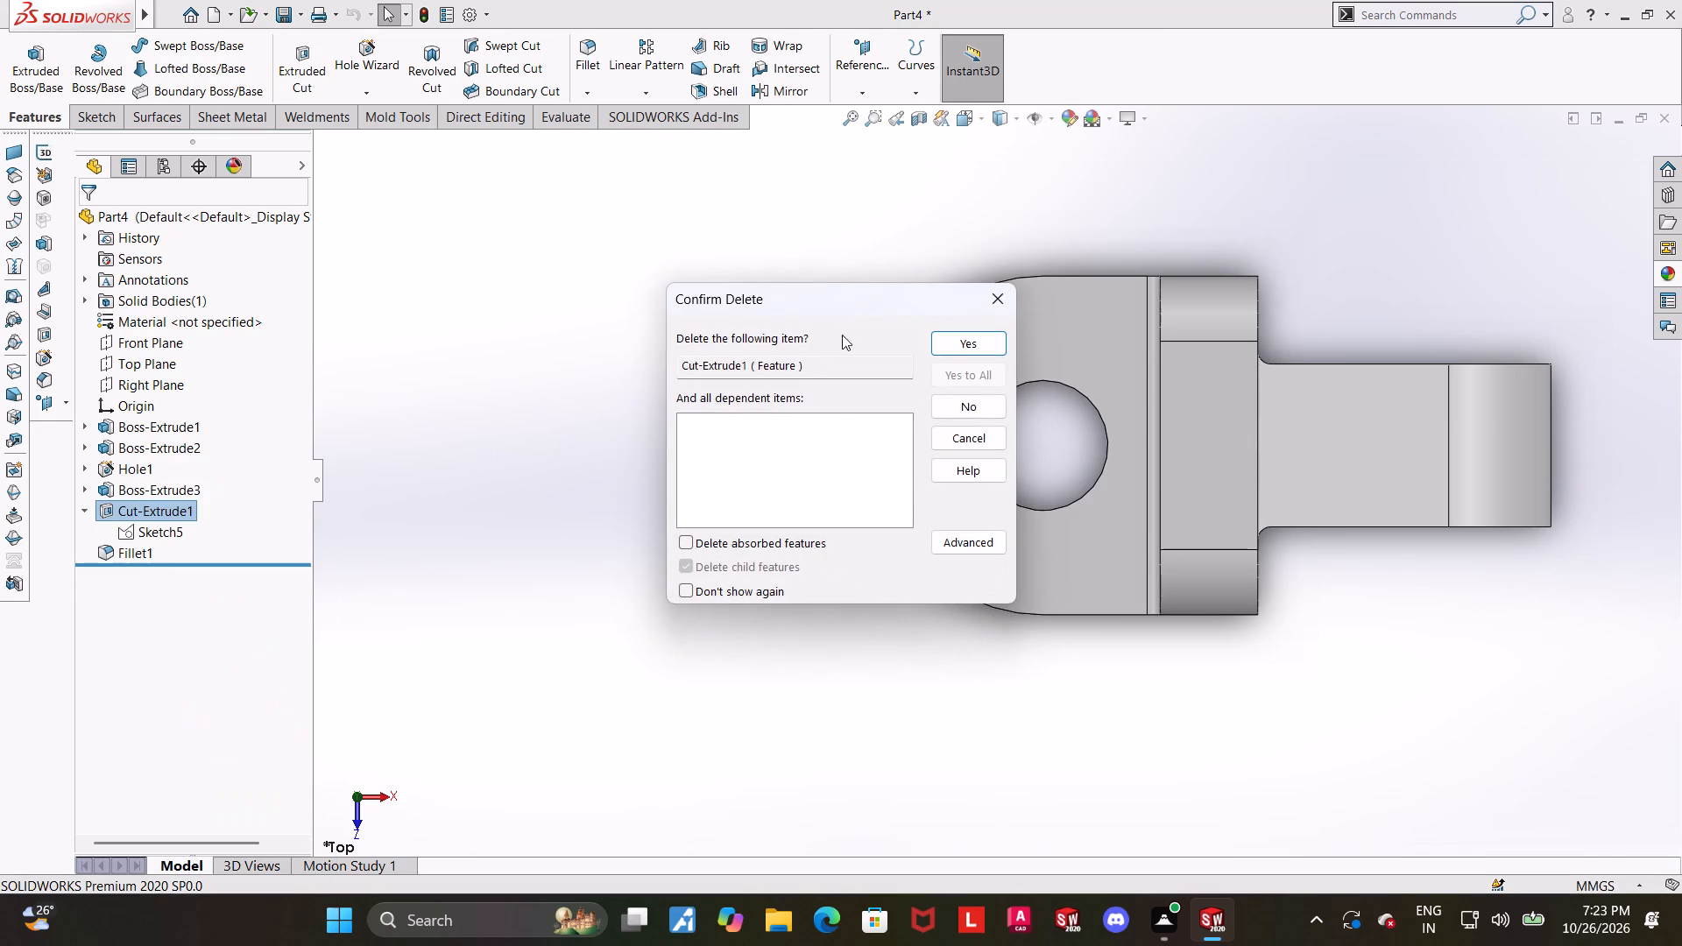
click(952, 349)
Delete the leftover notch sketch from the part.
scroll(1025, 468, up, 4)
middle_drag(1182, 625, 1189, 582)
middle_drag(1192, 578, 1168, 477)
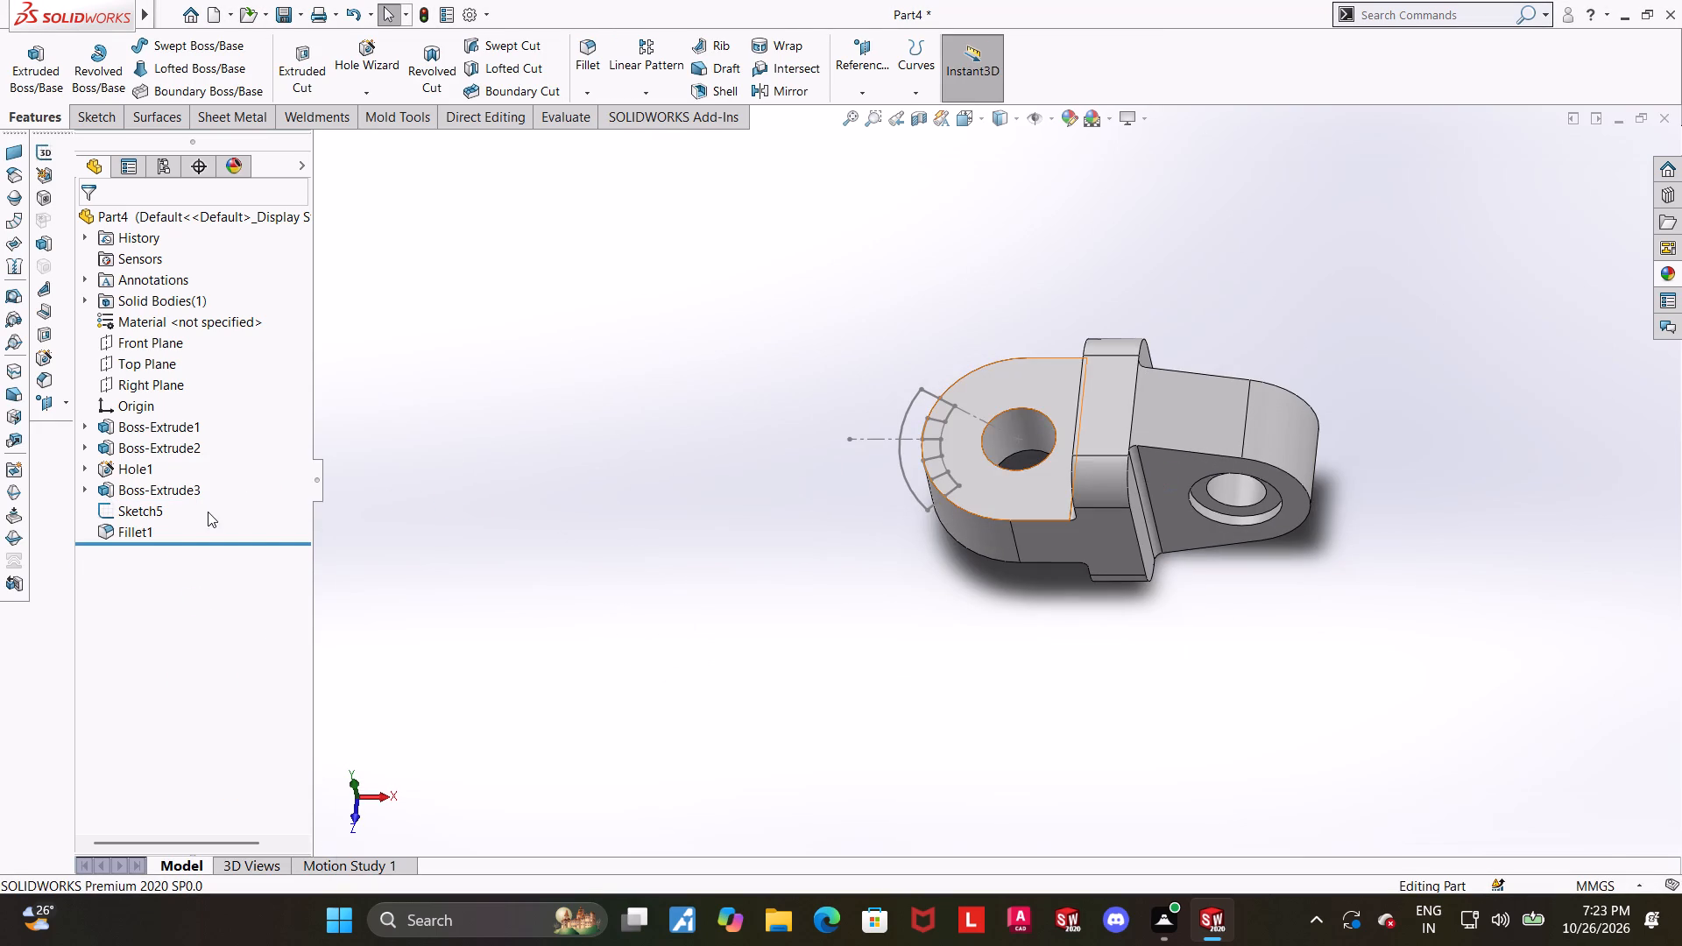
right_click(123, 509)
click(169, 627)
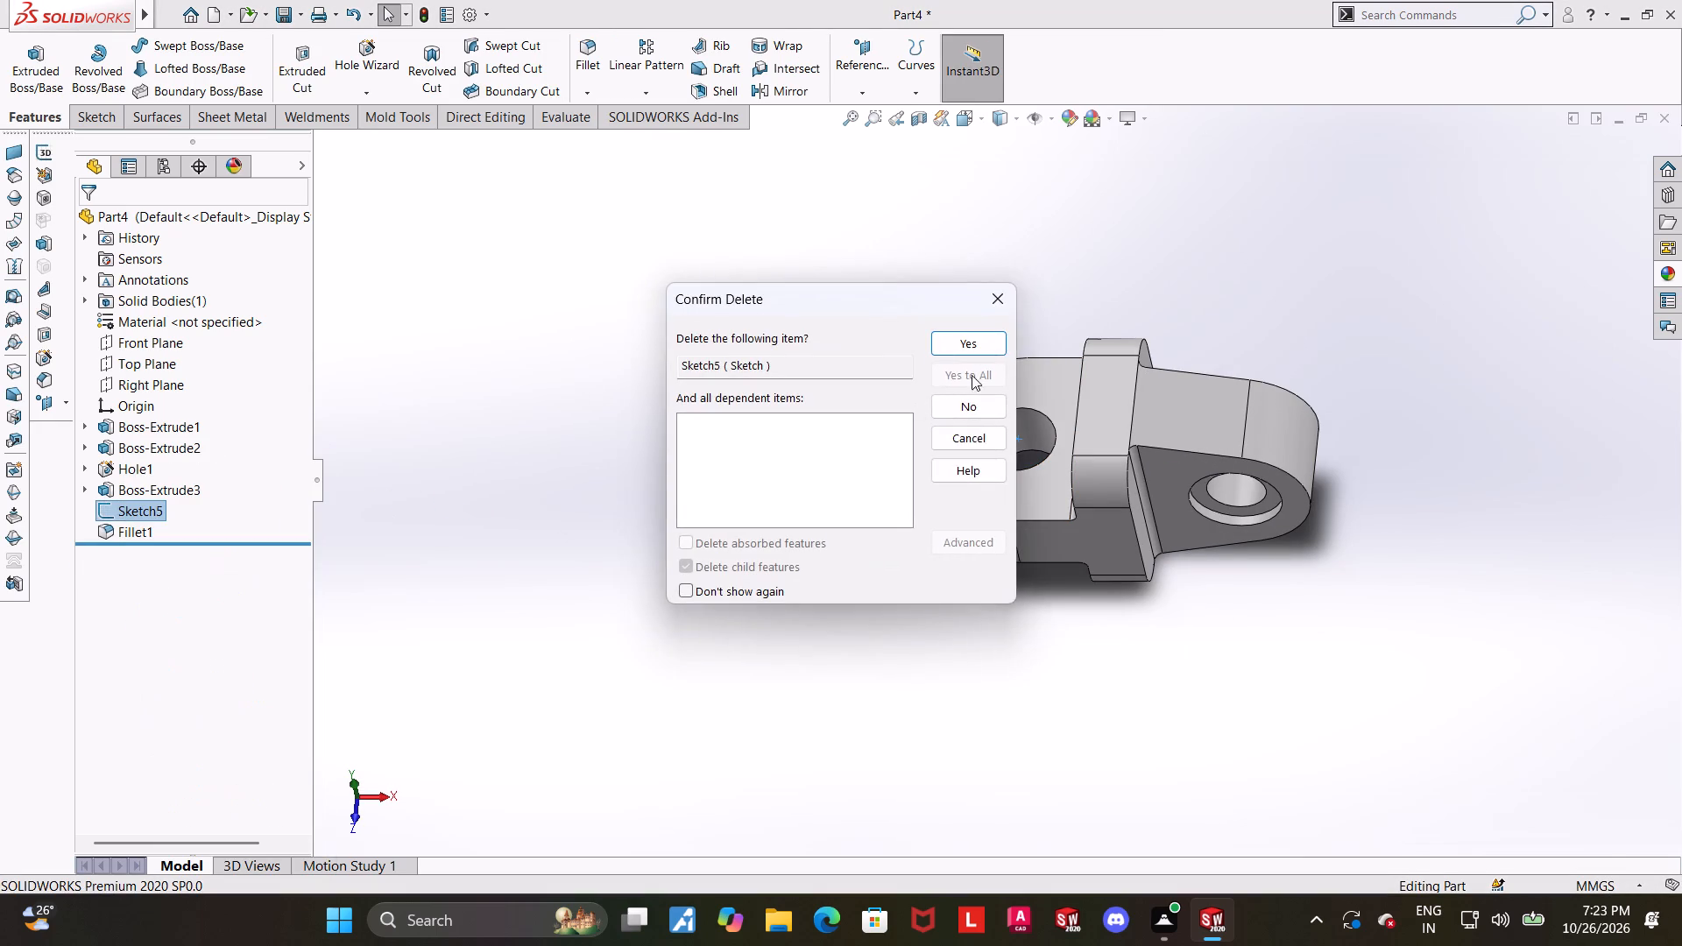
click(986, 341)
click(1558, 681)
Start a new sketch on the flat top face of the wide rounded lug.
middle_drag(1442, 600, 1464, 618)
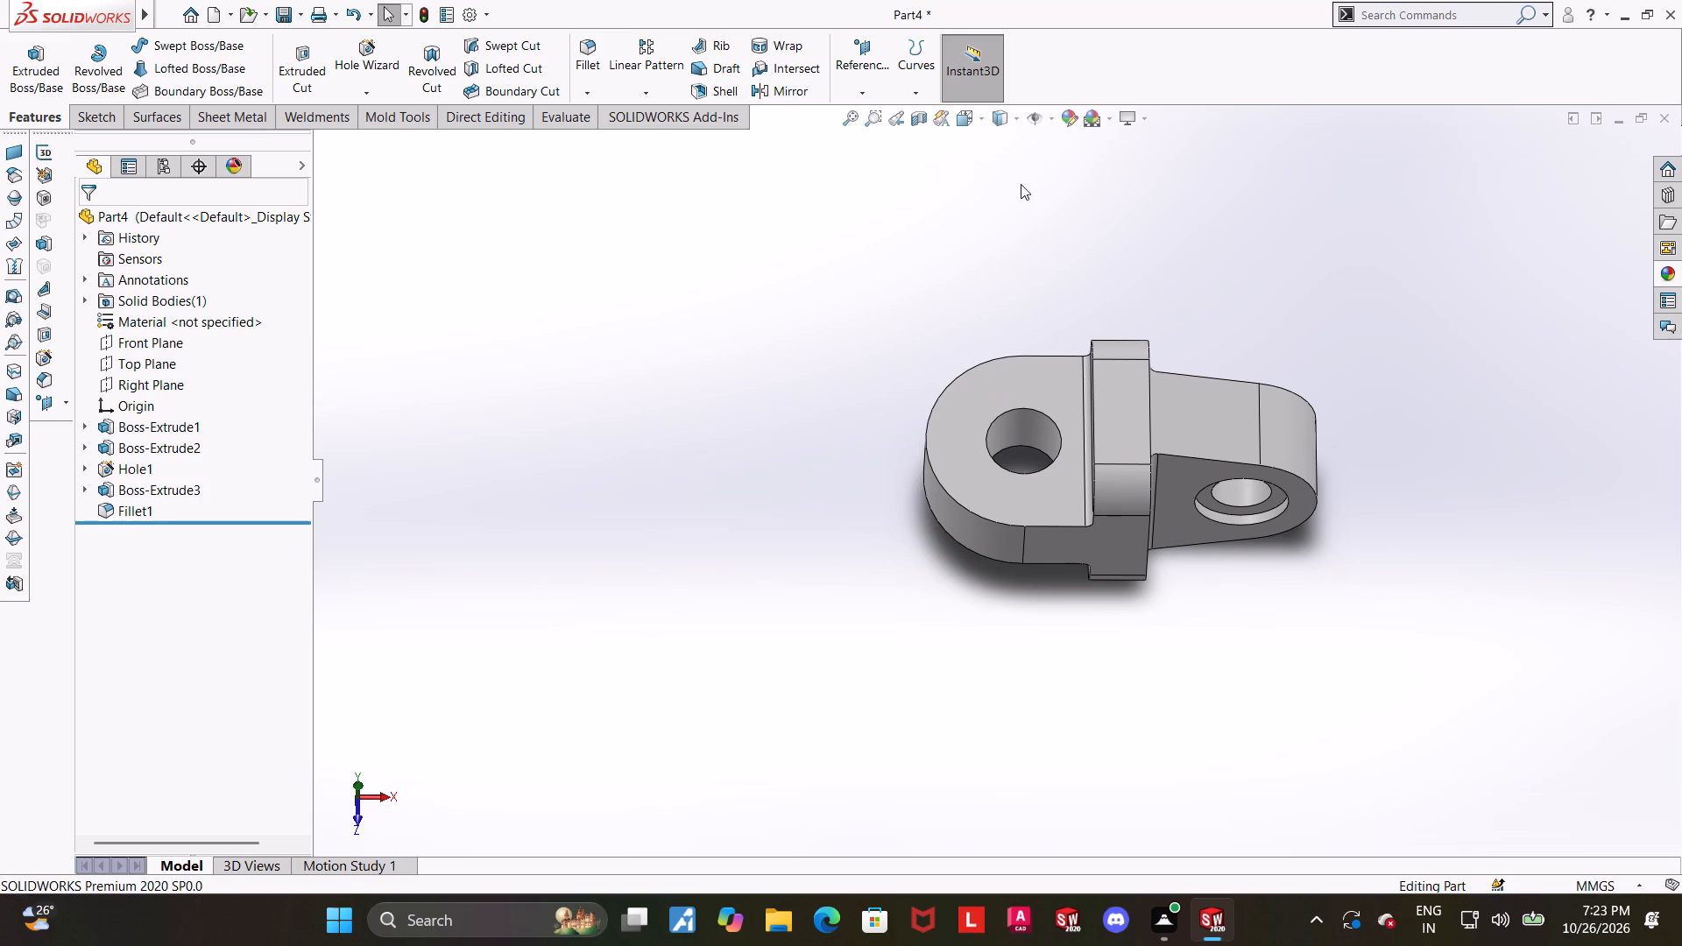
click(968, 124)
click(815, 410)
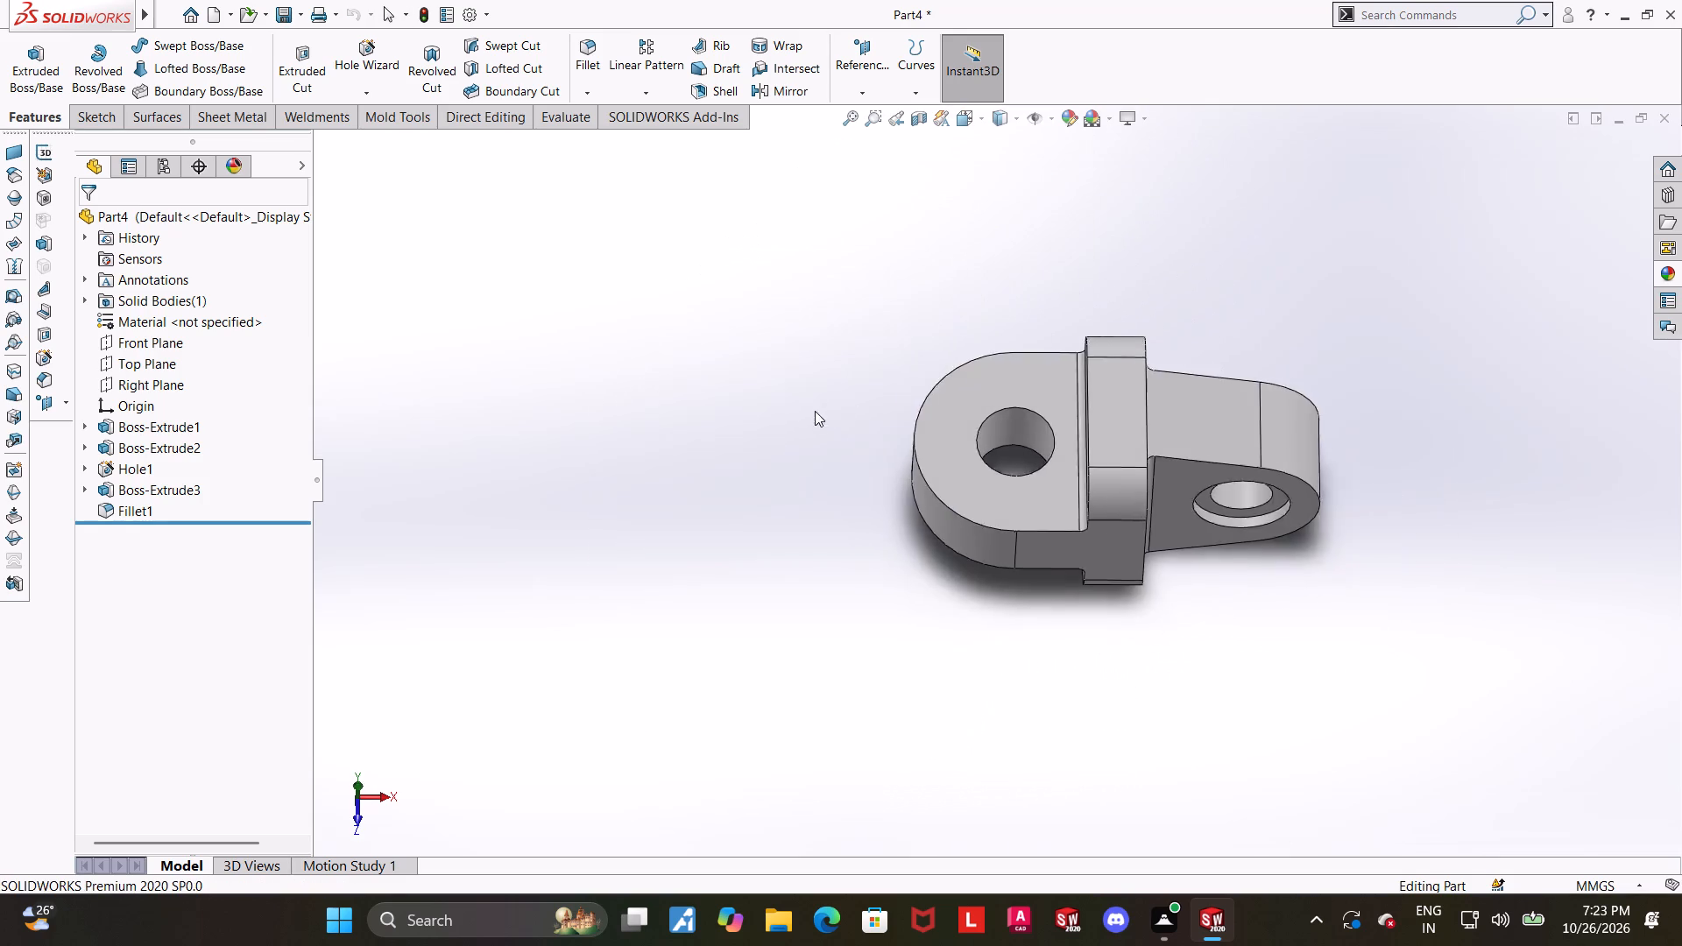
click(656, 497)
click(737, 441)
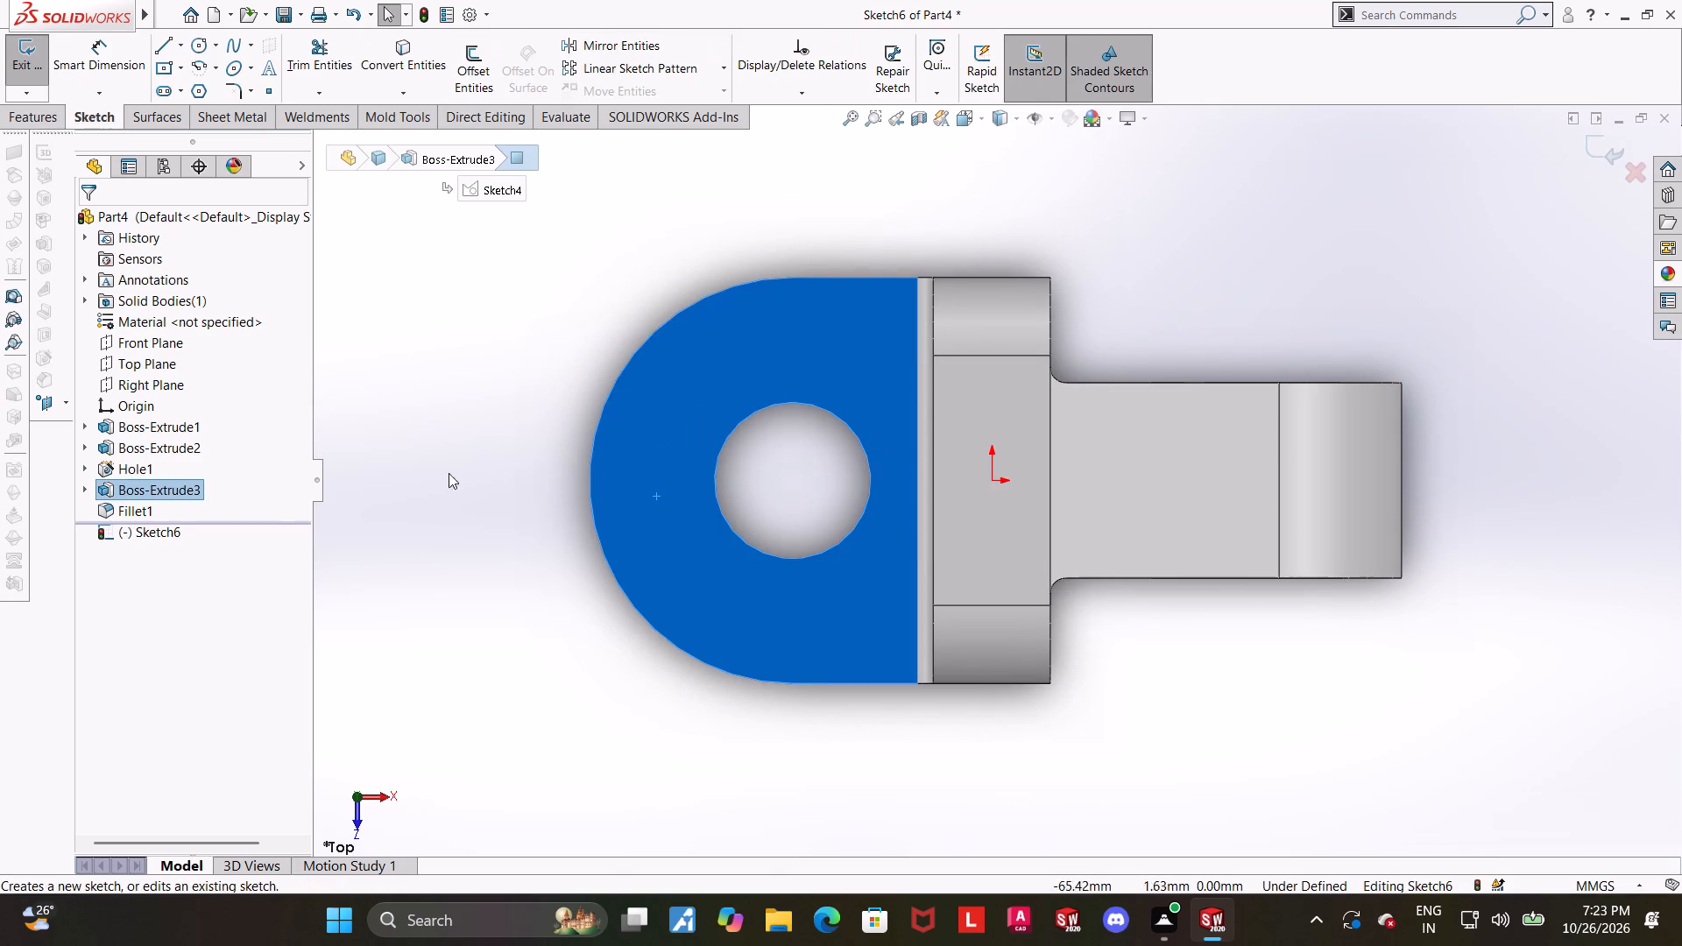
scroll(169, 529, up, 1)
click(169, 529)
click(406, 327)
key(Escape)
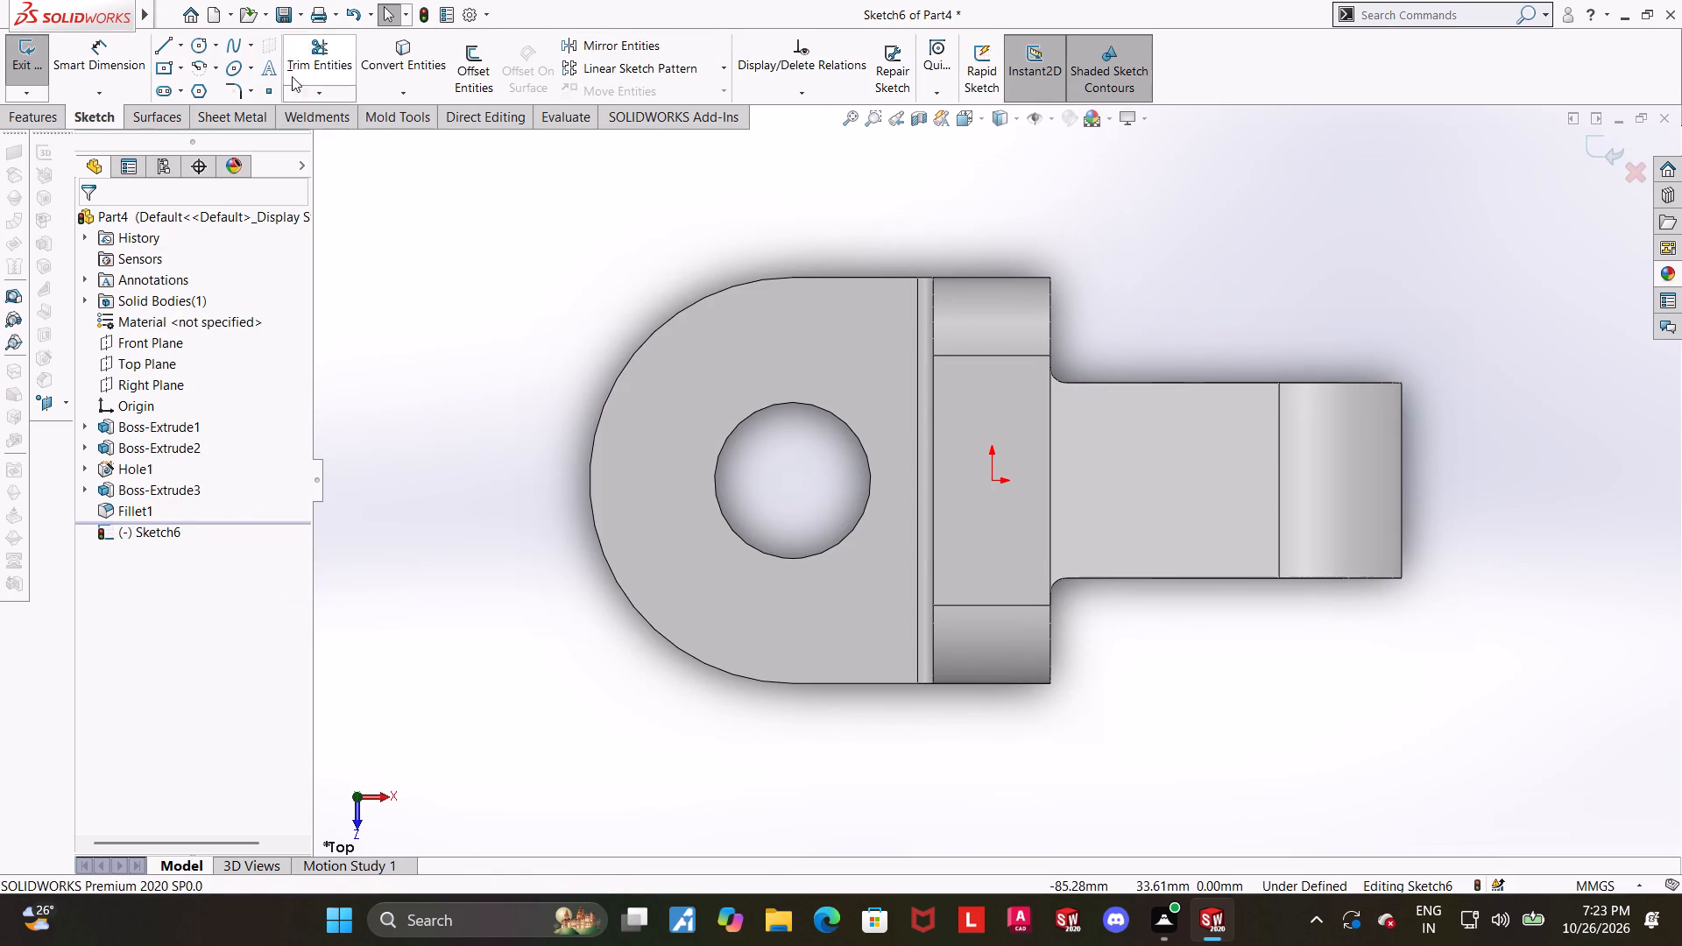
Sketch a horizontal construction line about 38 mm long from the lug hole's centre outward past the rounded end.
click(182, 40)
click(191, 90)
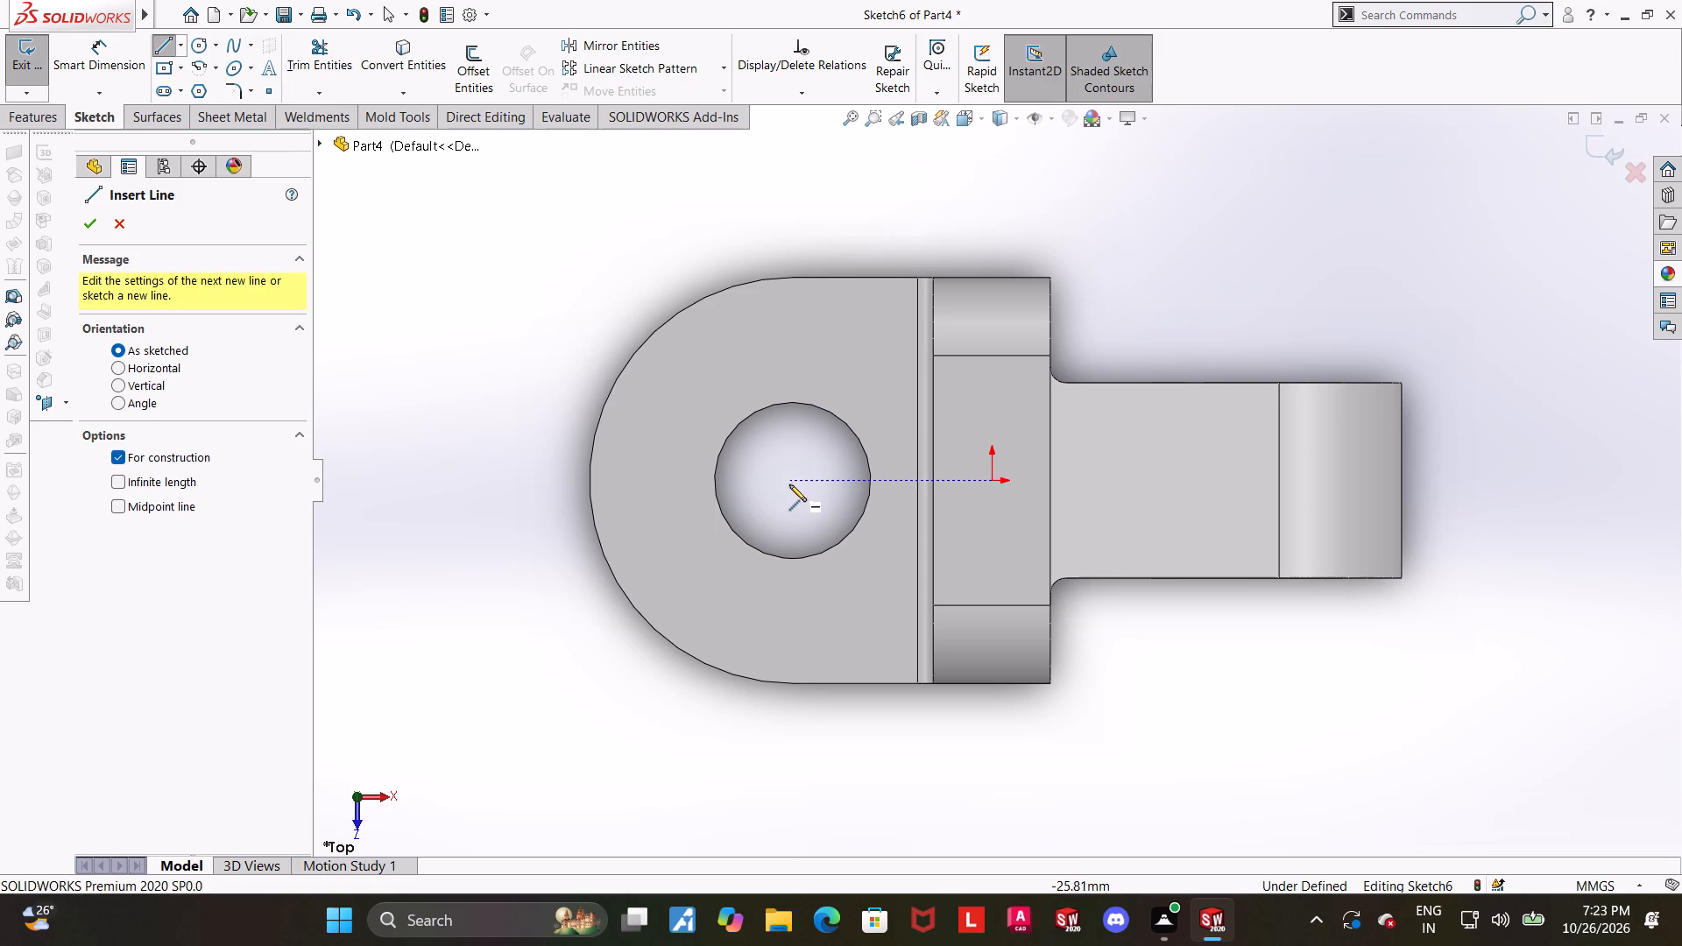
click(789, 481)
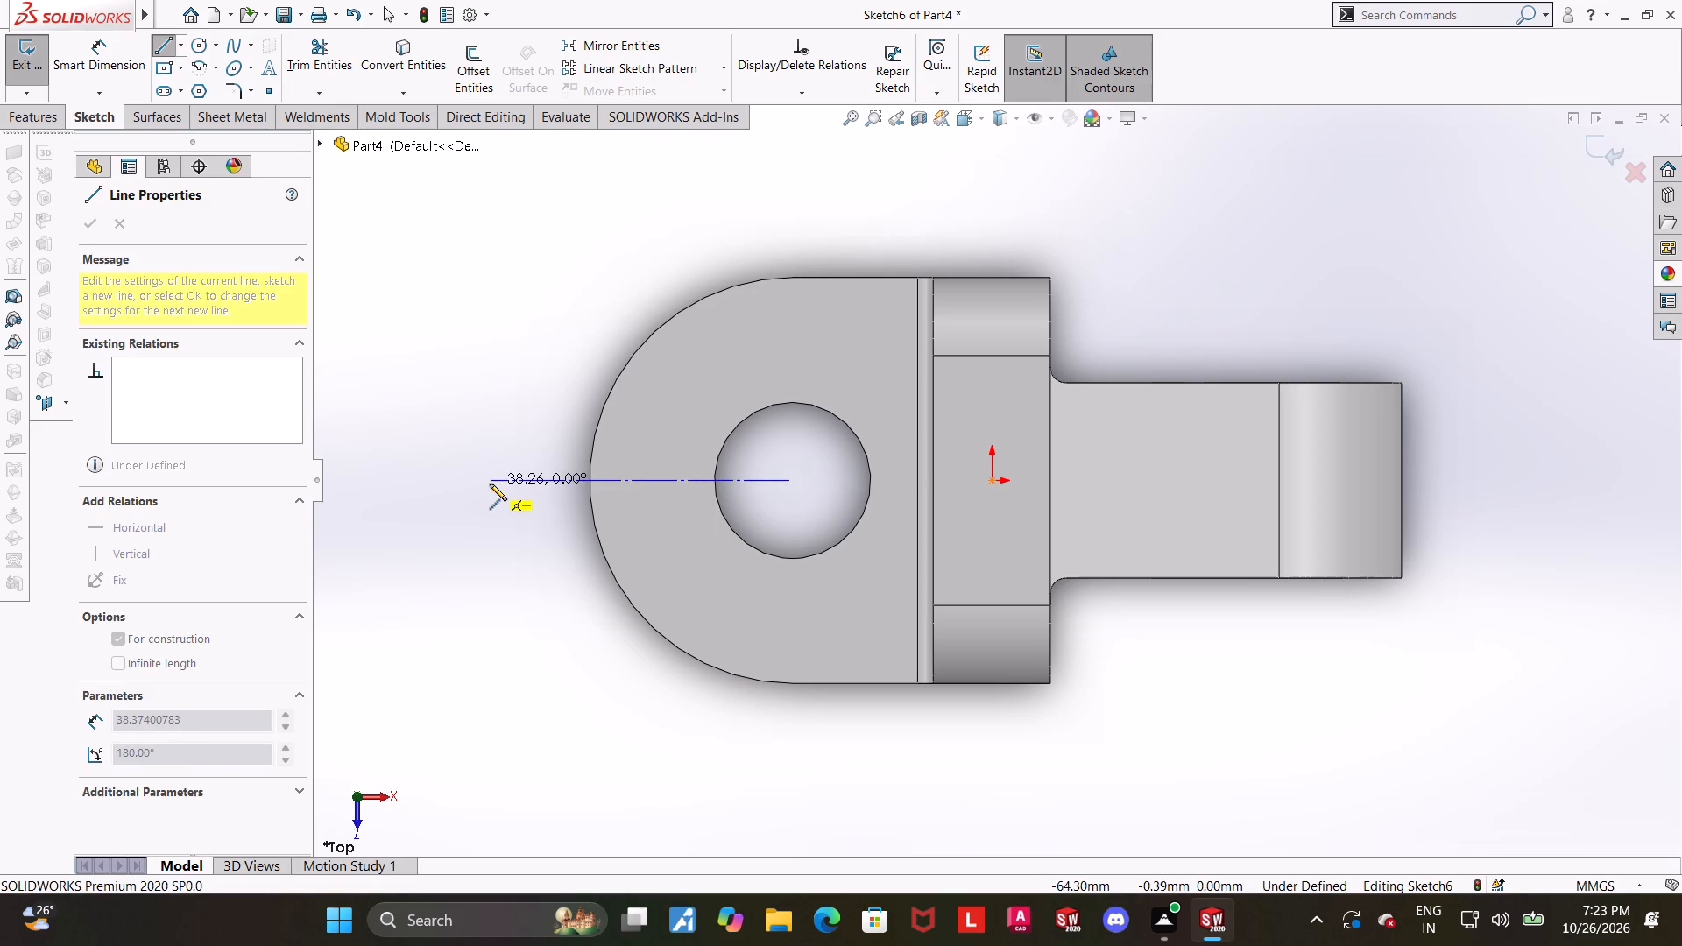
click(490, 484)
key(Escape)
key(Escape)
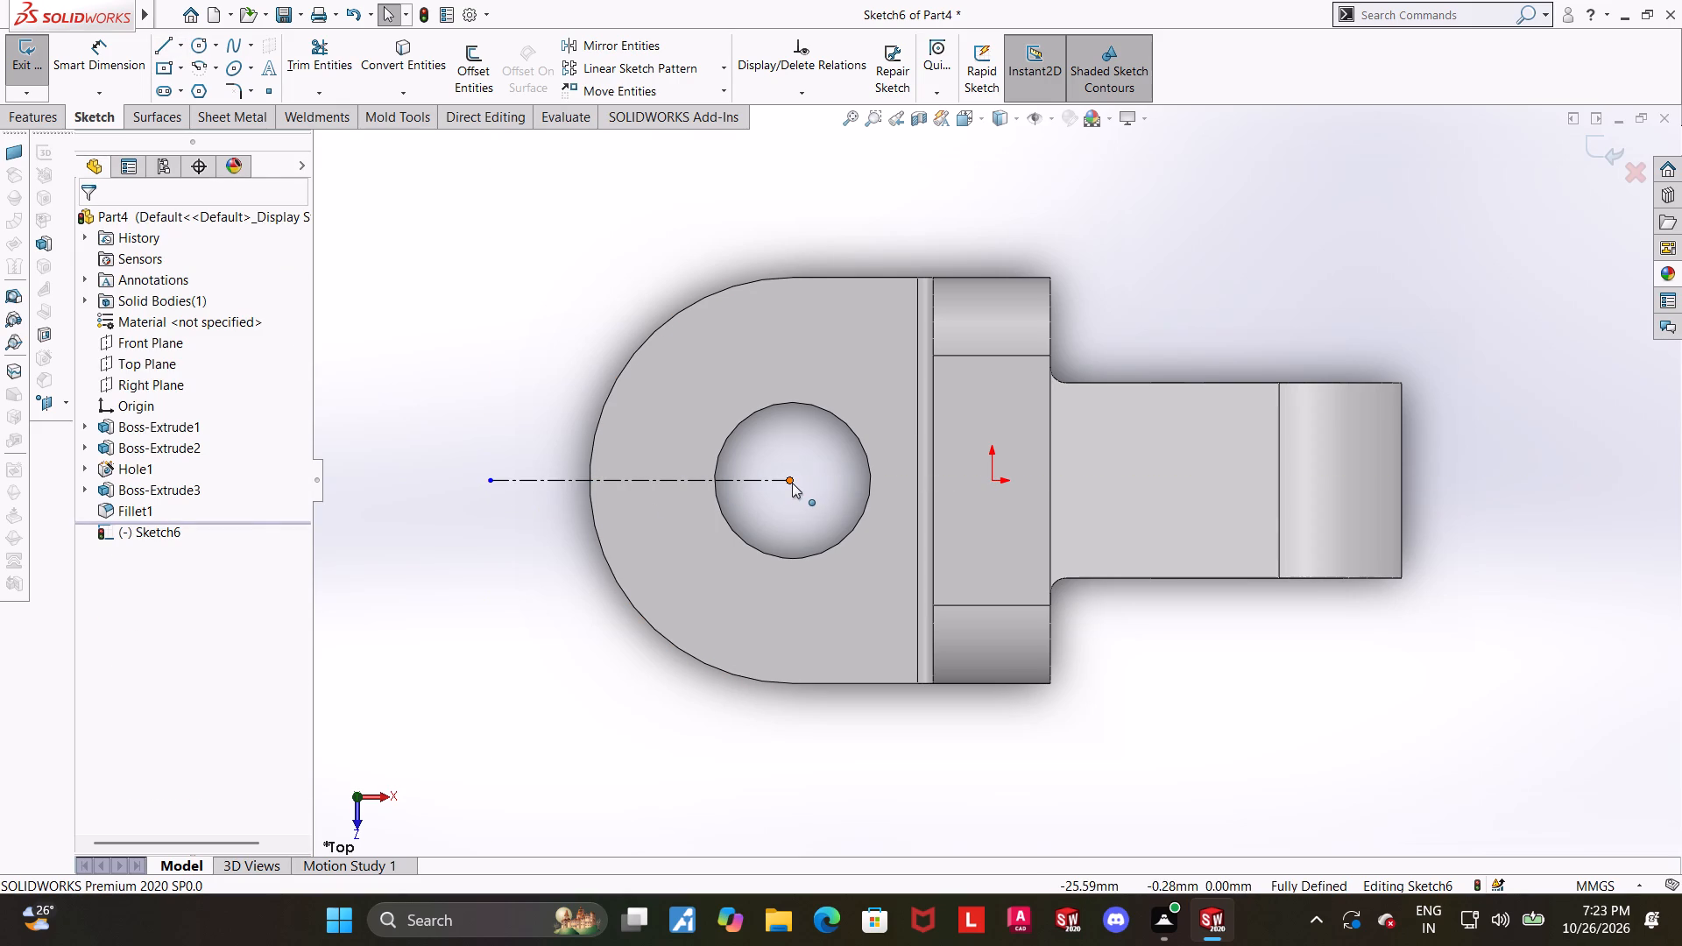
click(792, 483)
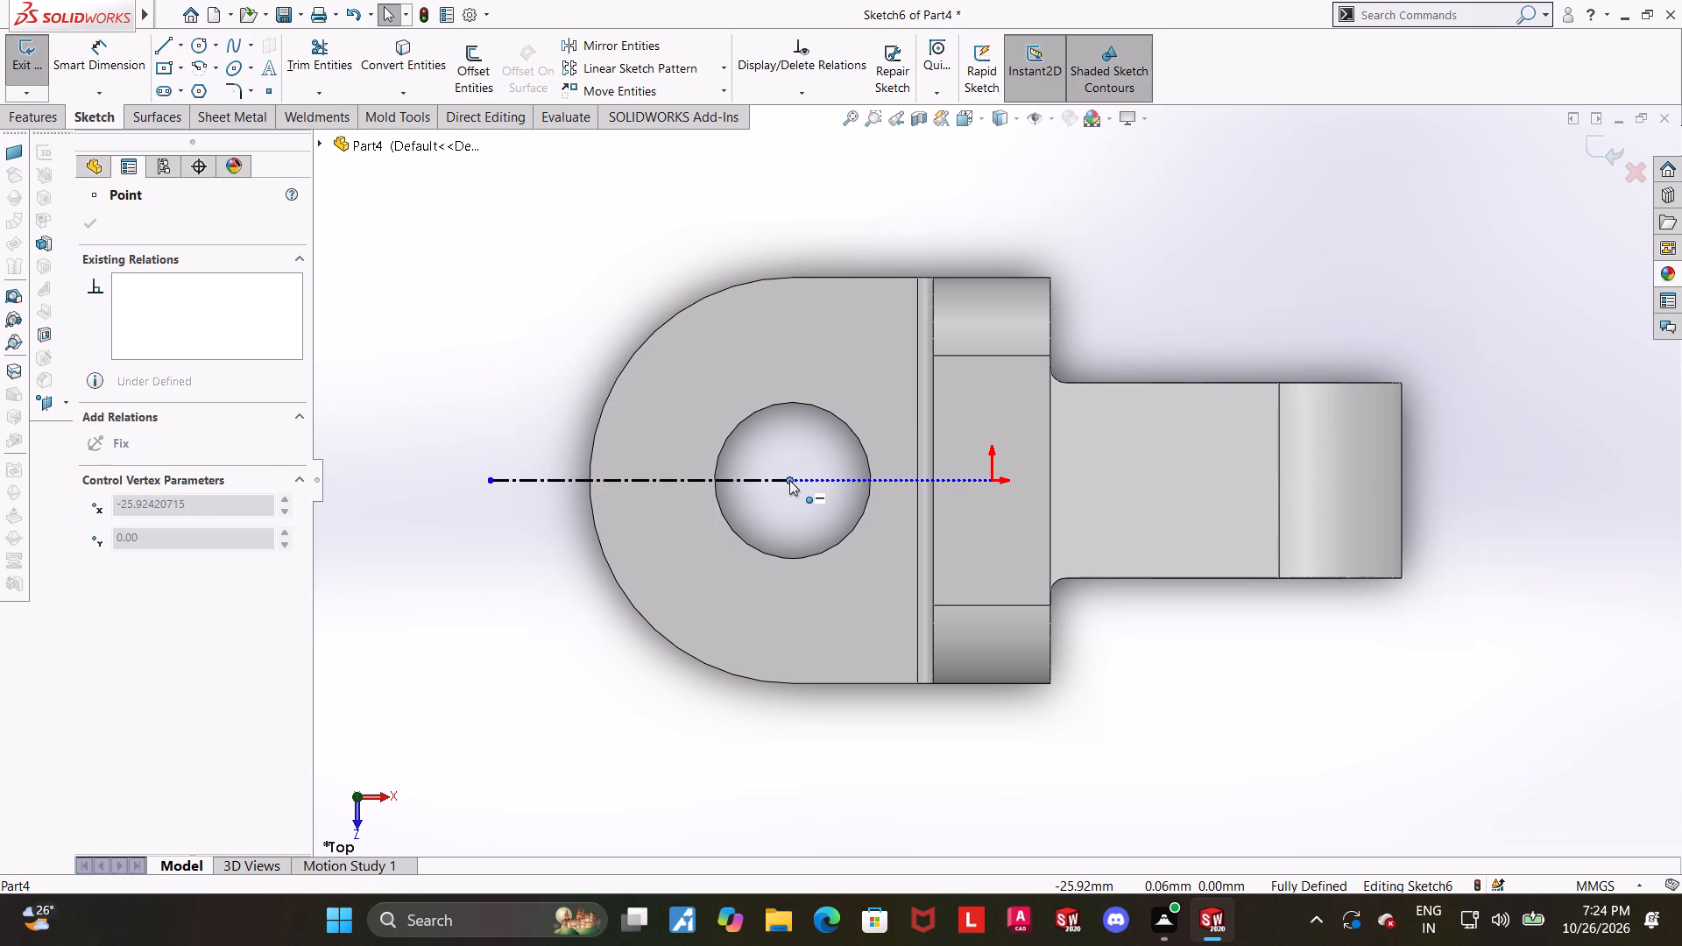
key(Escape)
Sketch a centrepoint arc of about 130° around the lug hole, centred on the construction line's inner end and crossing that line.
click(195, 64)
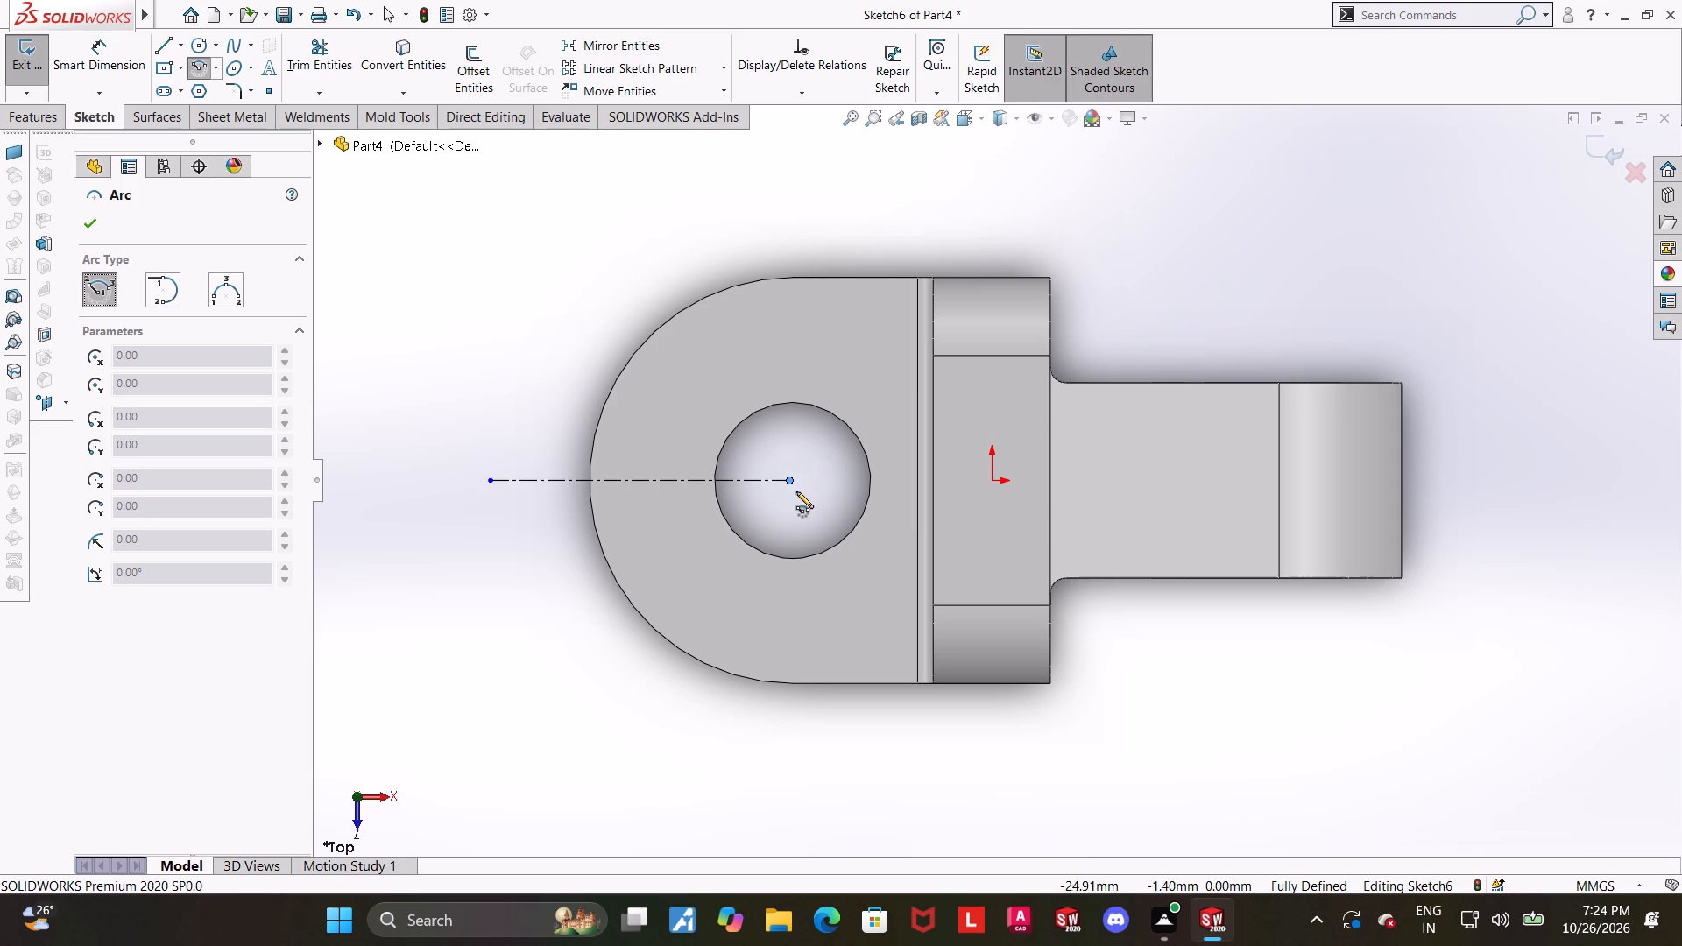
click(791, 482)
click(769, 367)
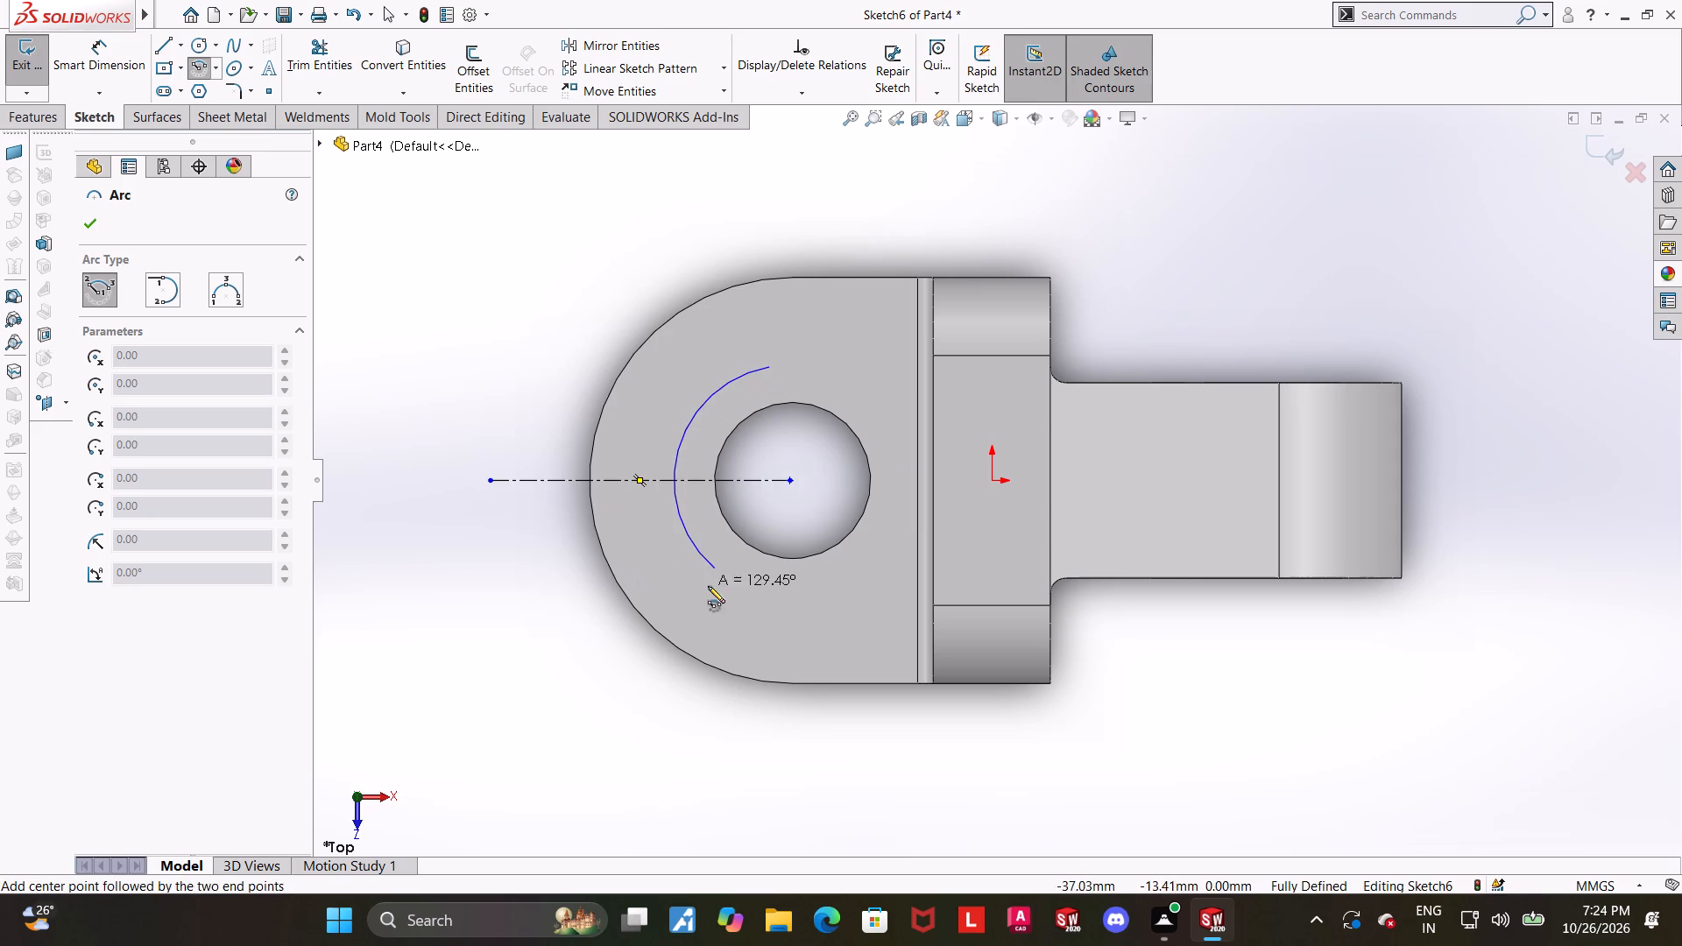
click(723, 590)
key(Escape)
key(Escape)
Dimension the arc's radius as 21 mm.
click(110, 67)
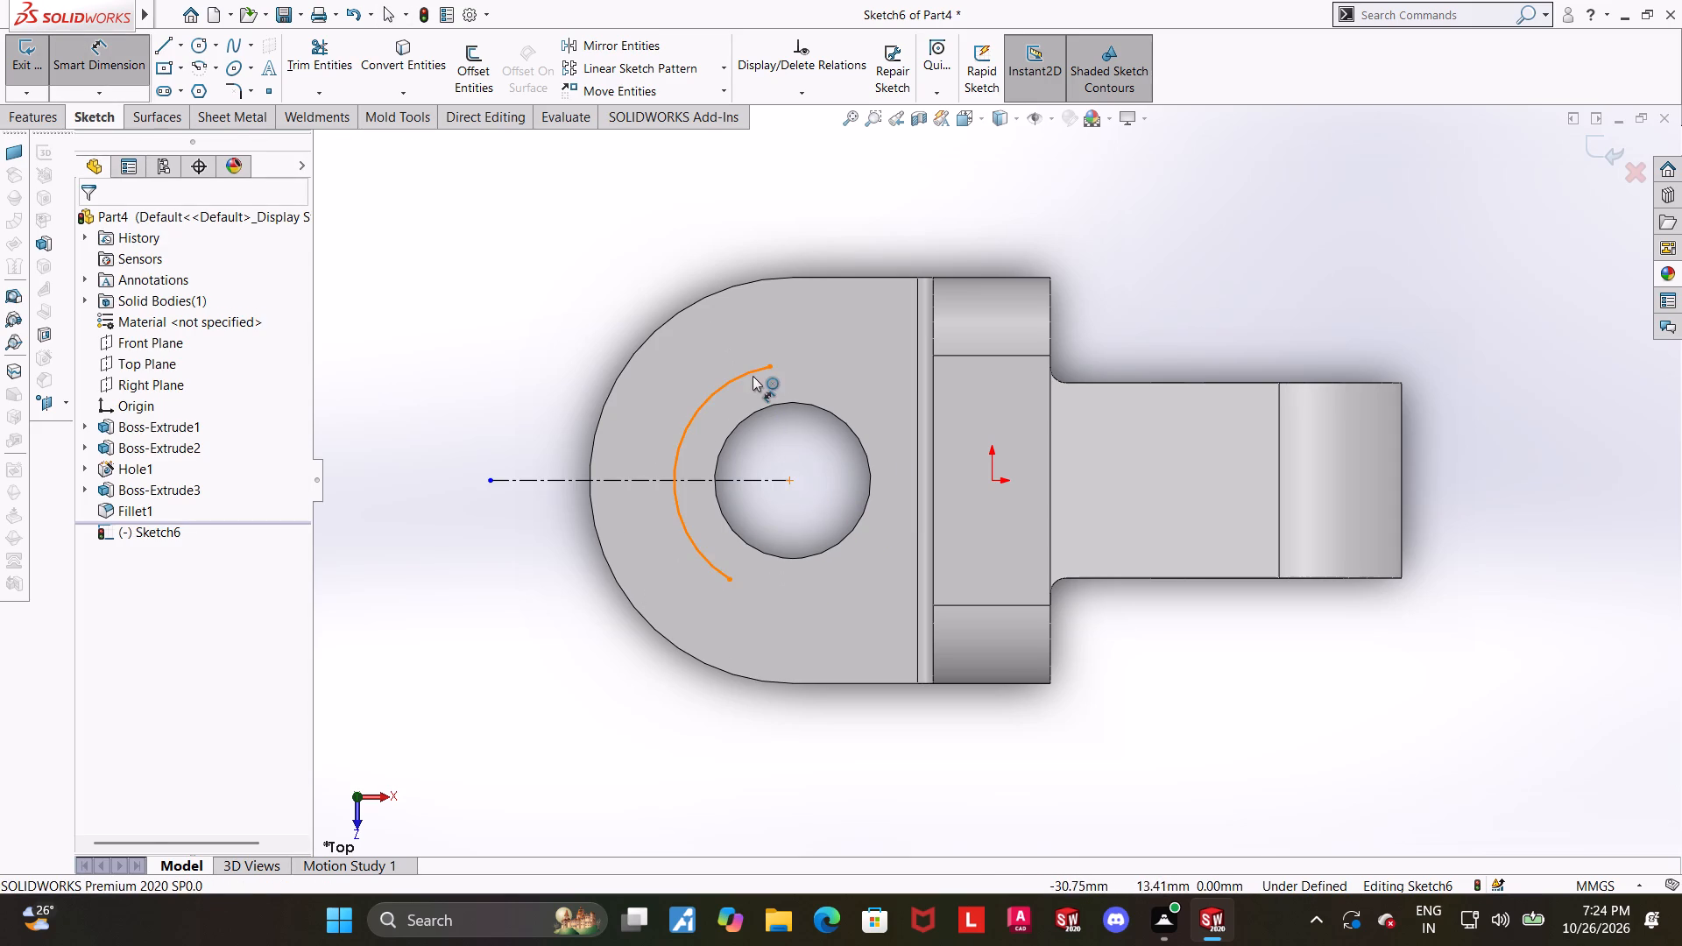
click(751, 376)
click(817, 383)
text(21)
key(Return)
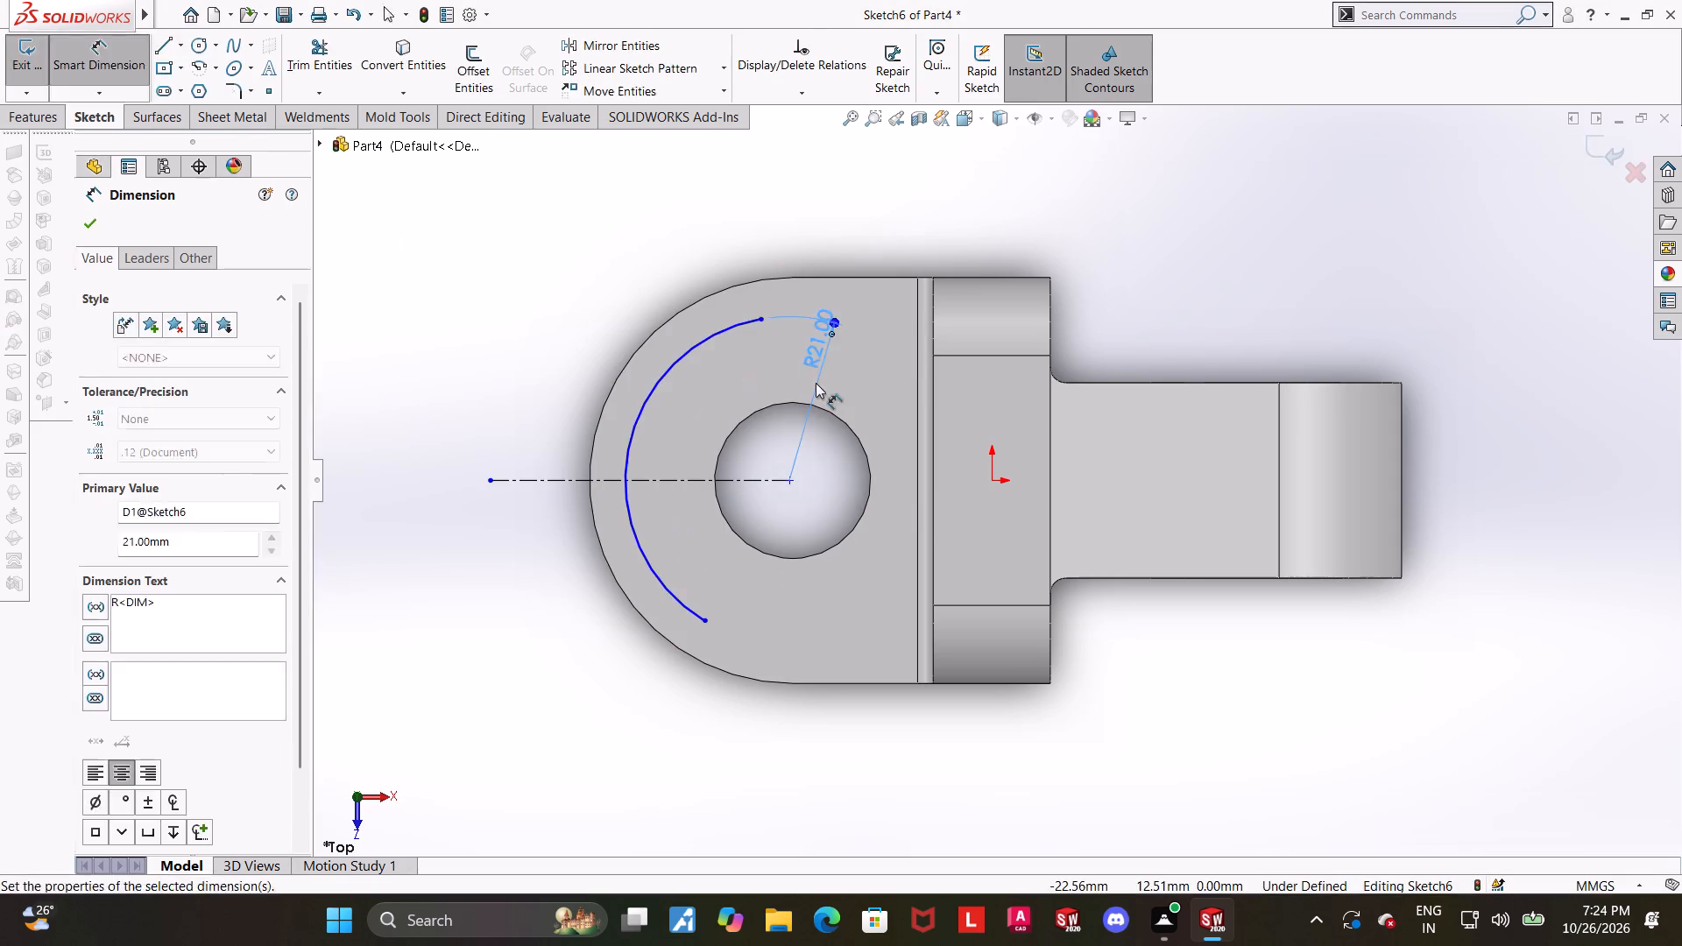
key(Escape)
key(Escape)
click(702, 730)
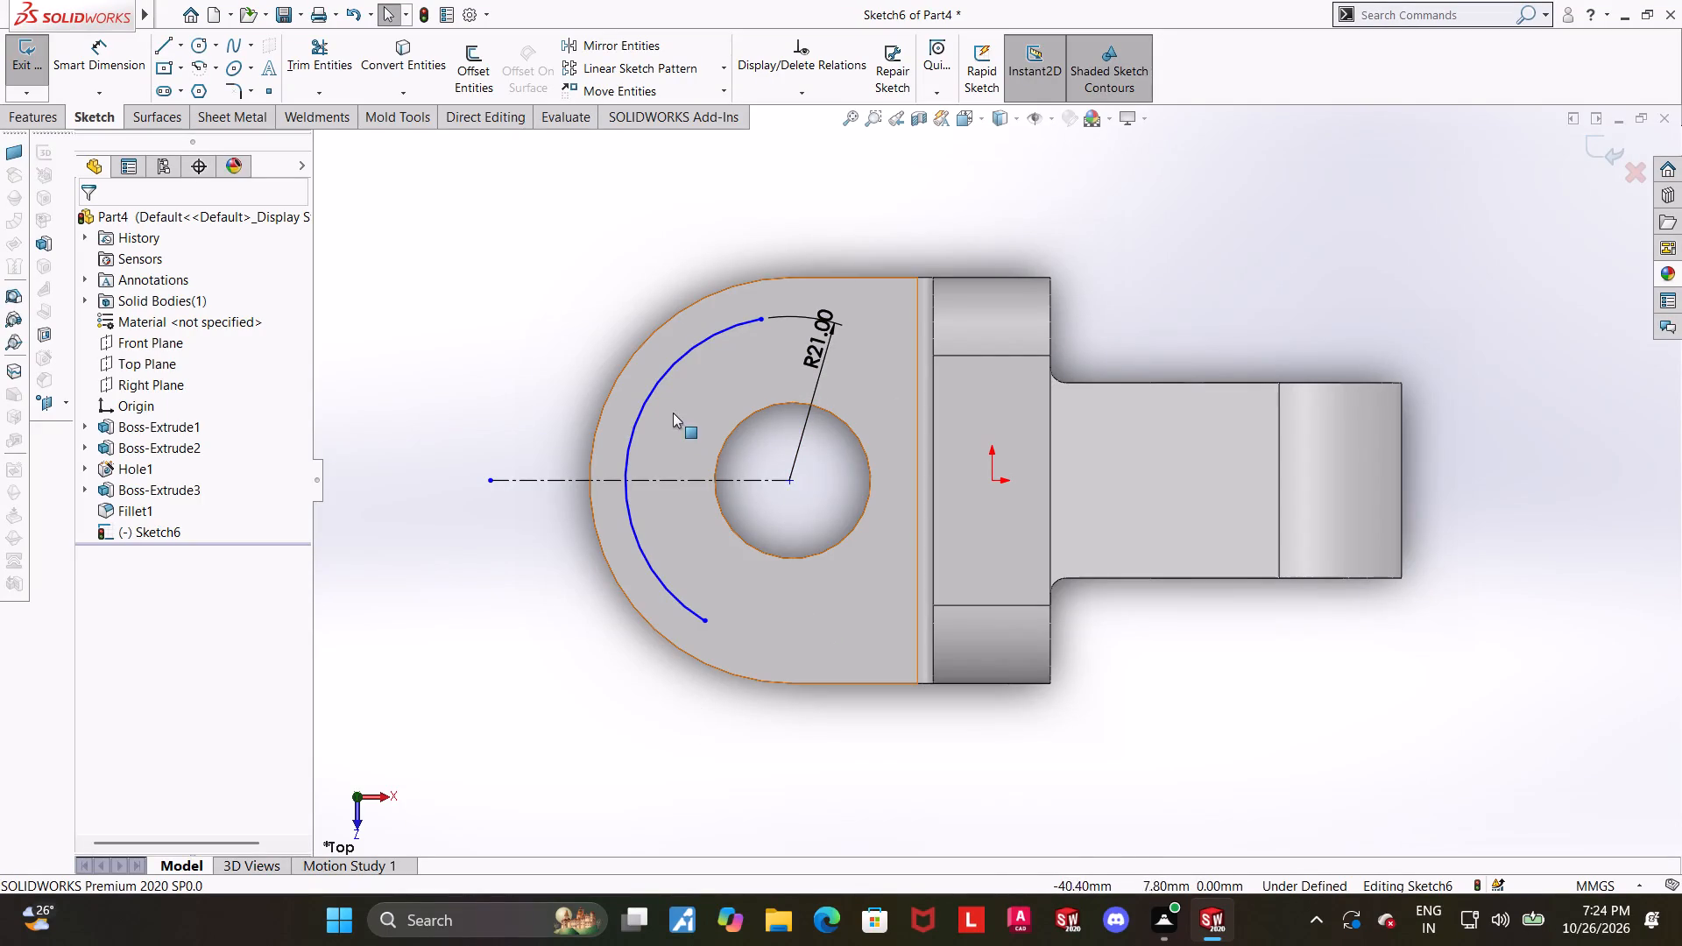
Make the 21 mm arc concentric with the lug's hole edge.
click(654, 392)
ctrl+click(742, 424)
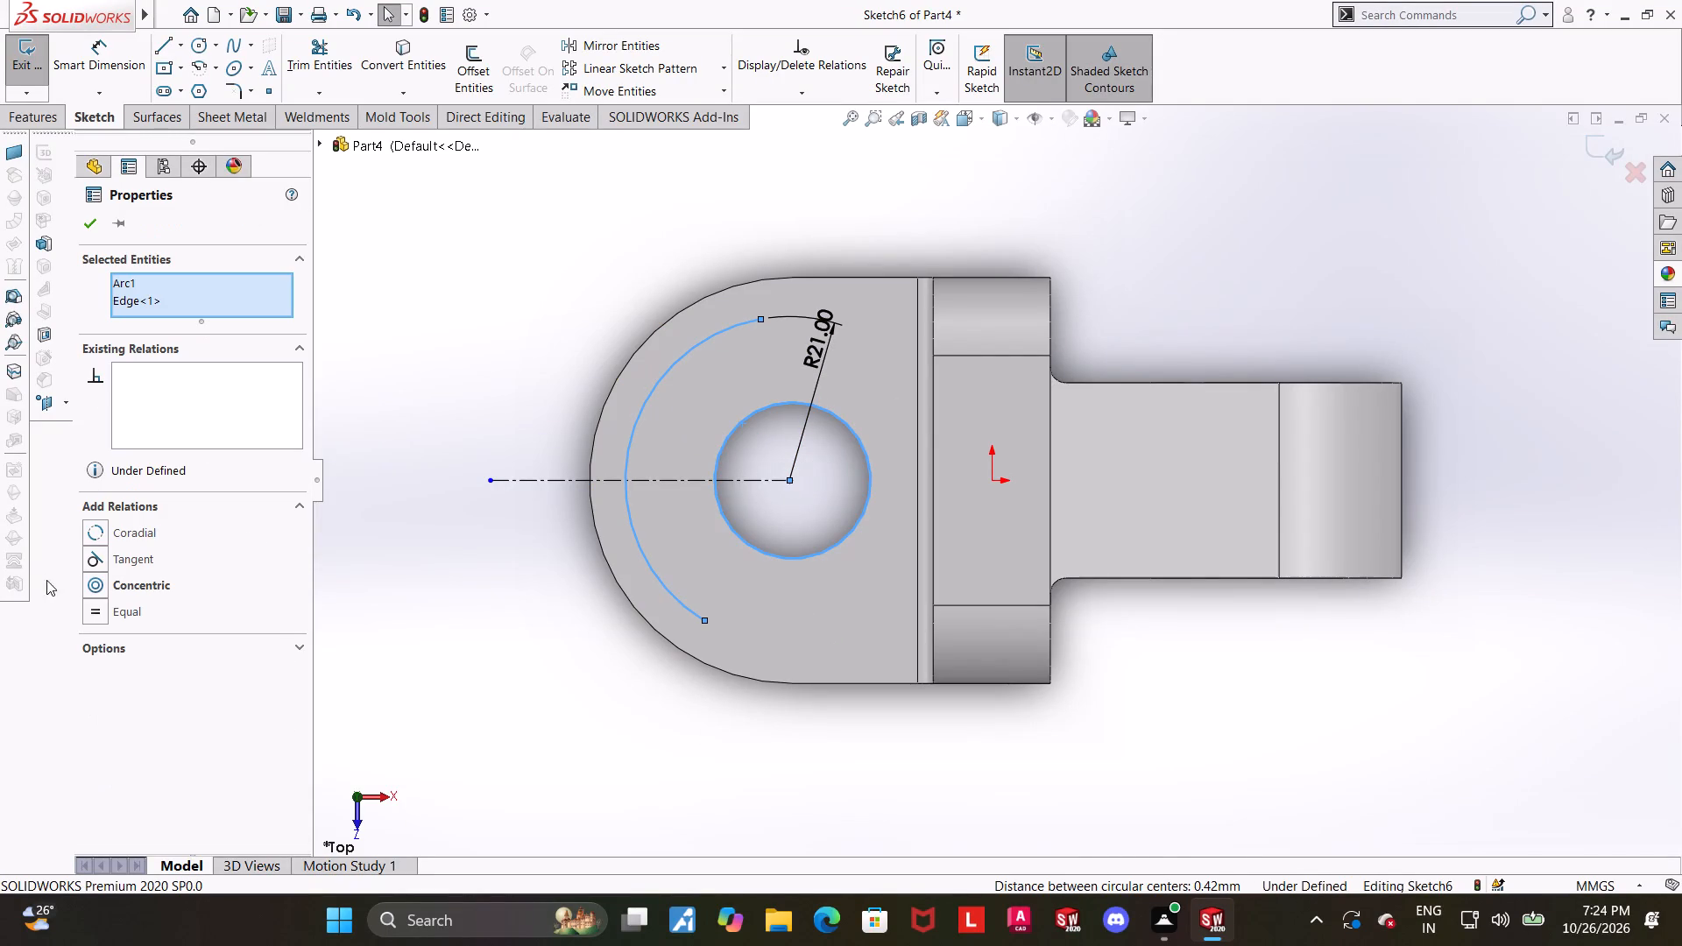
click(98, 590)
click(421, 637)
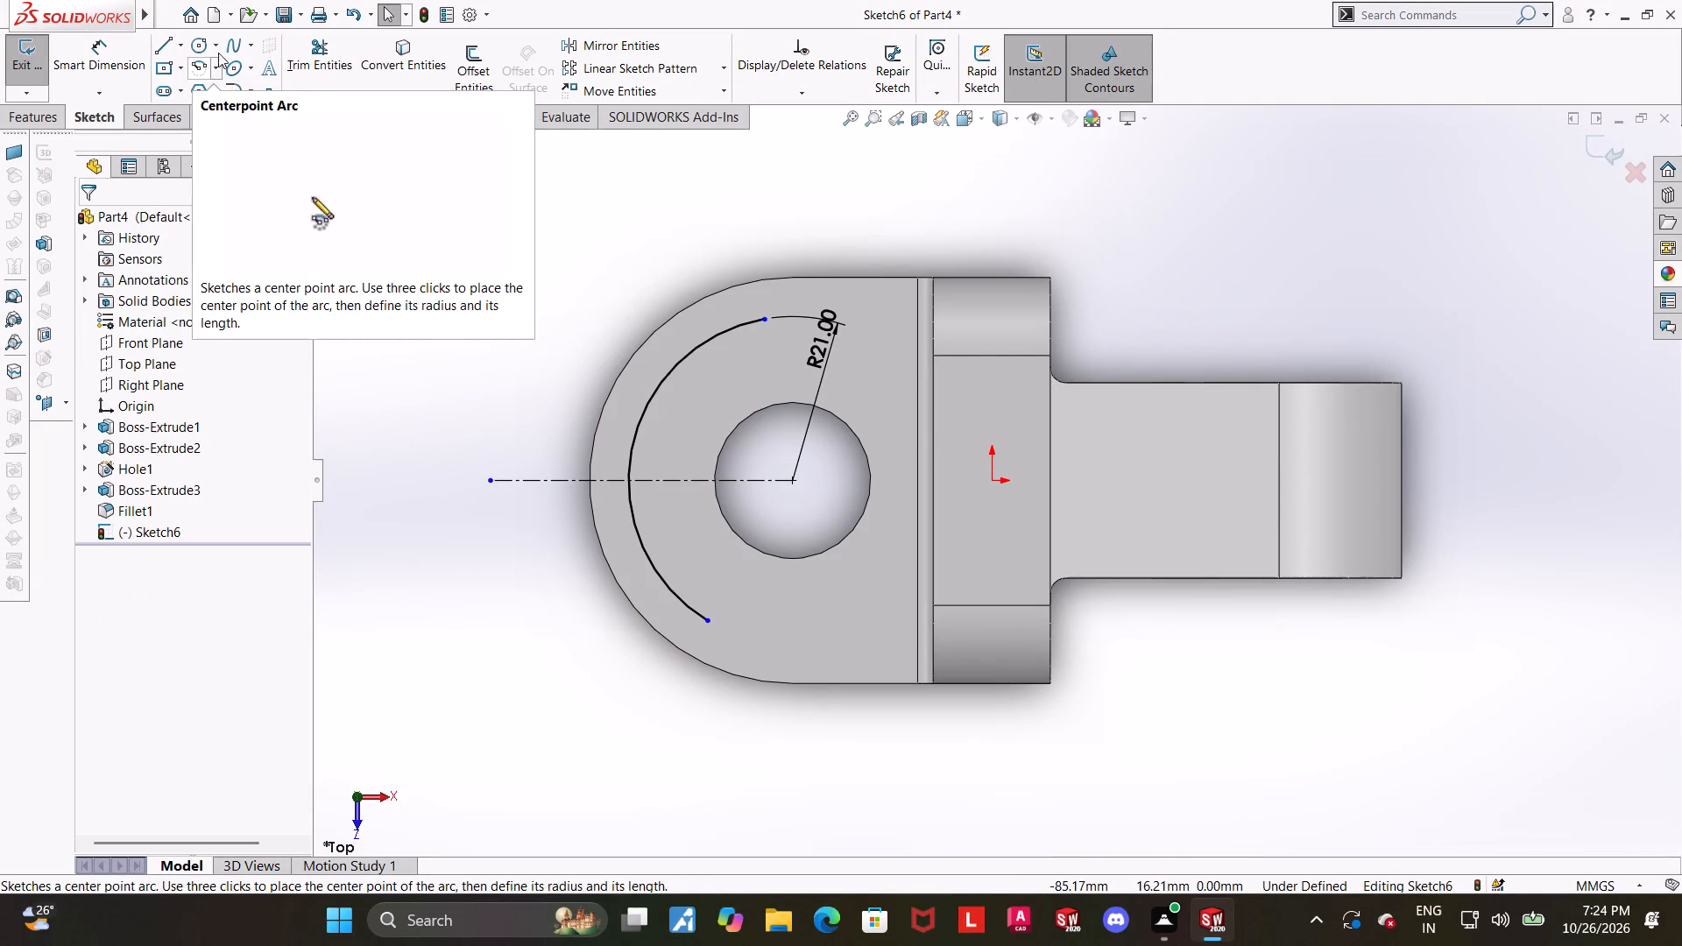
Convert the lug's outer rounded edge into a sketch arc.
click(380, 53)
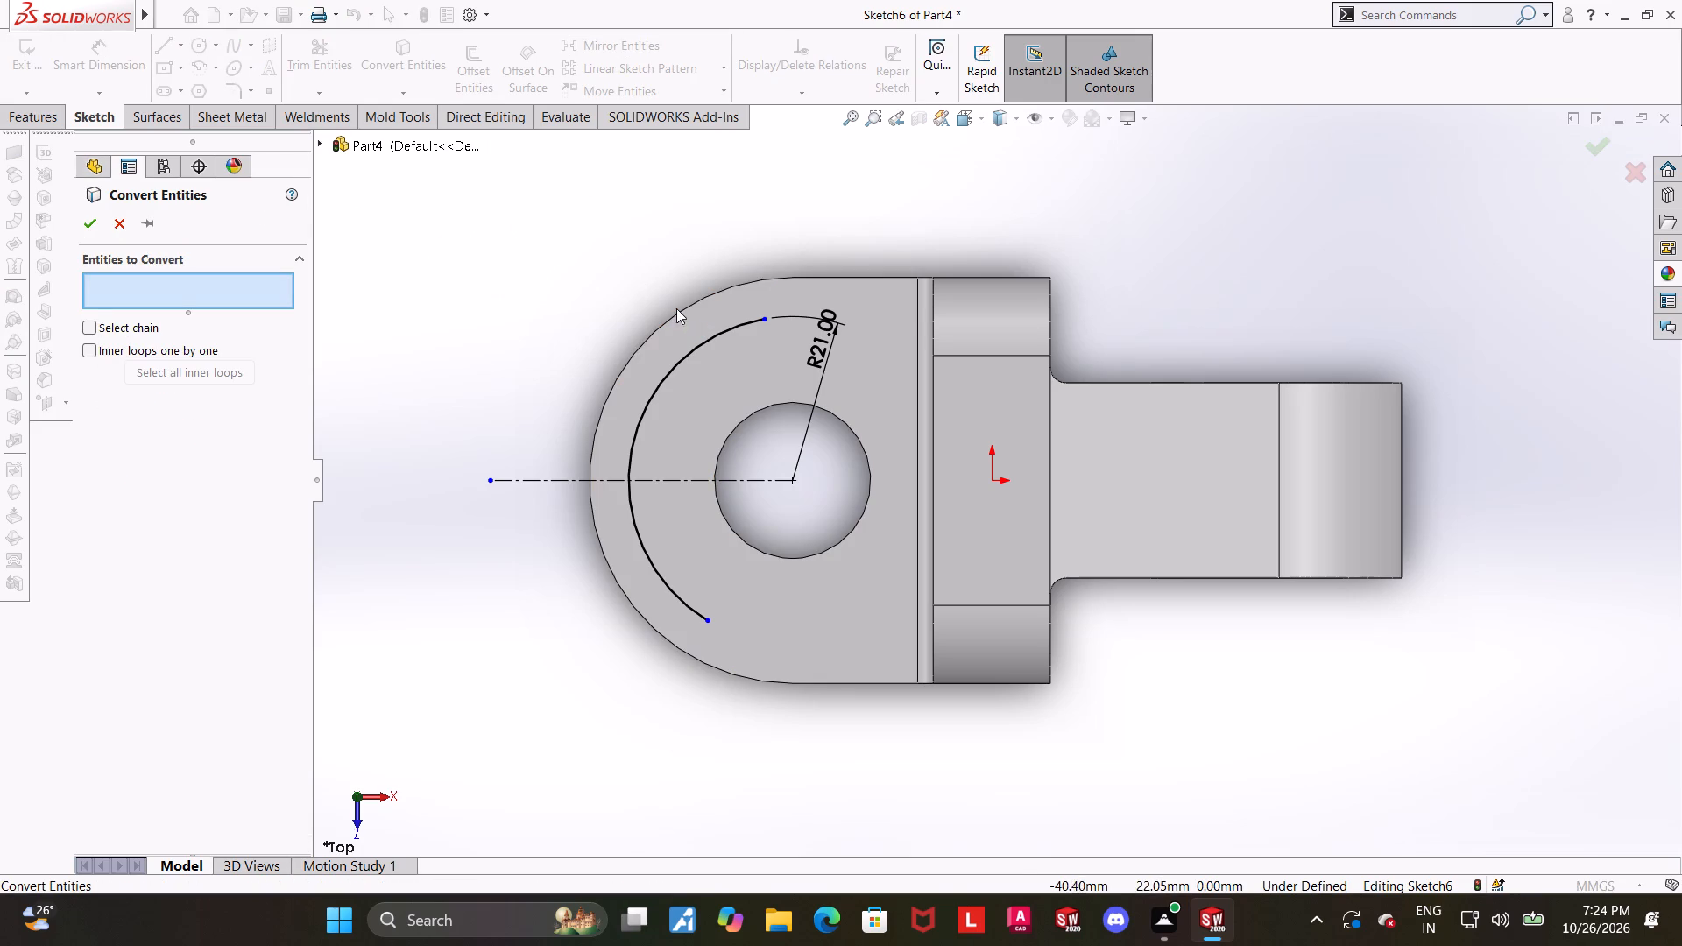
click(682, 310)
click(93, 231)
click(524, 339)
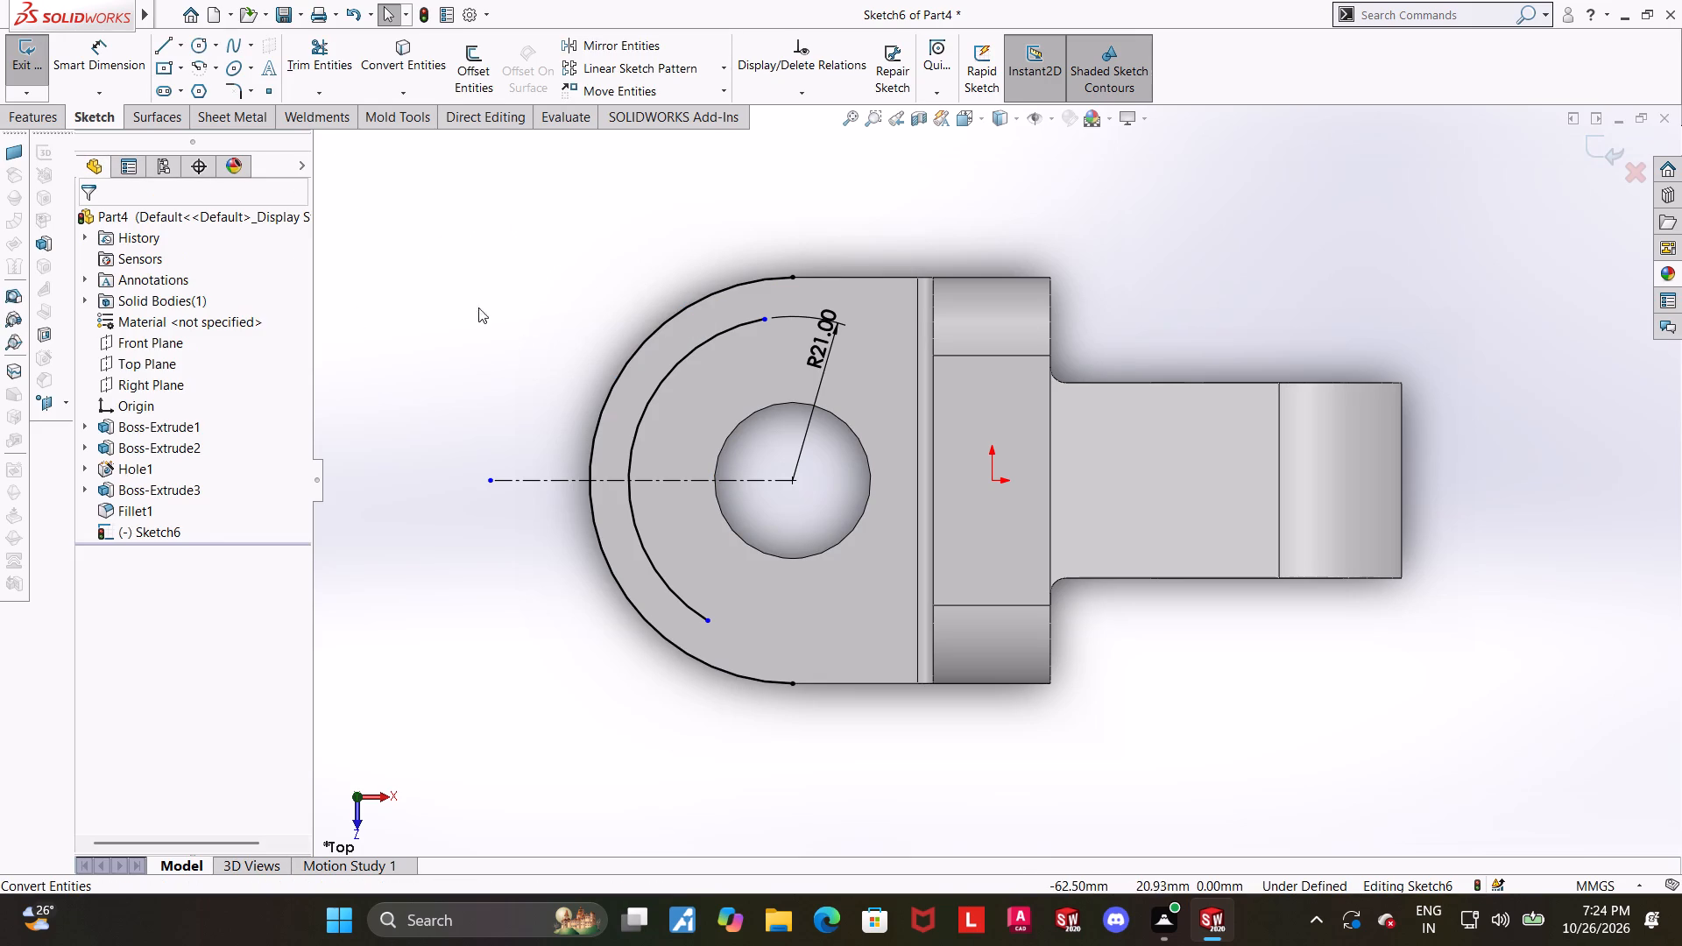
Join the inner arc's lower end to the outer arc with a short line, then move that line closer to the centreline.
click(171, 40)
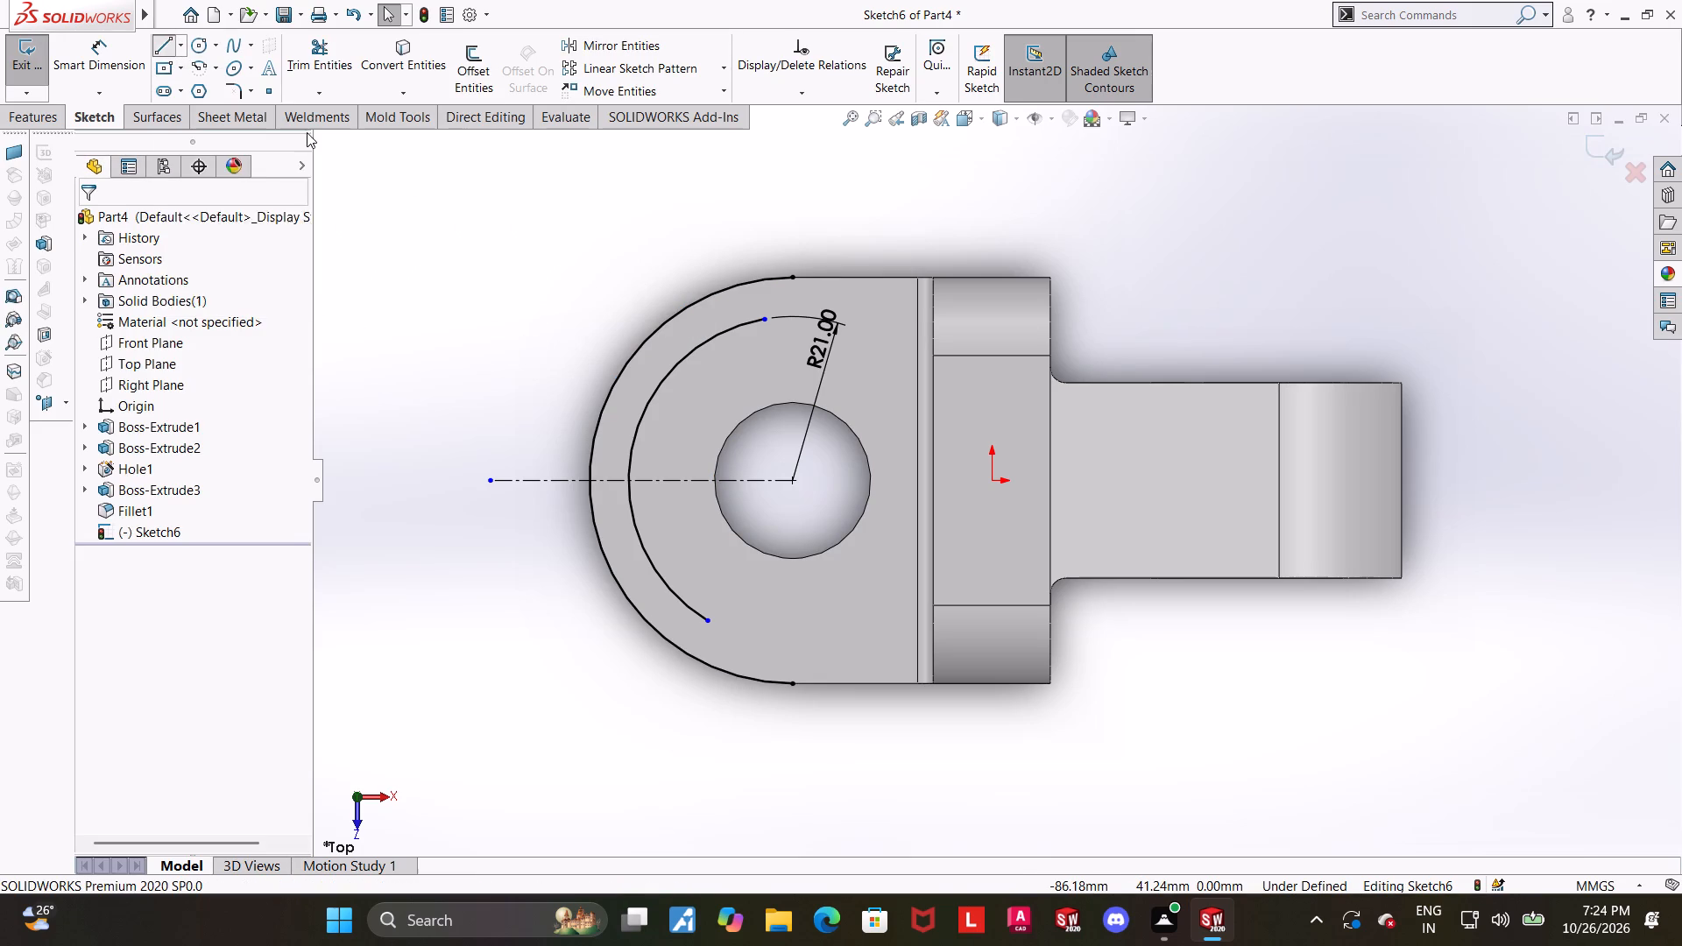
click(706, 624)
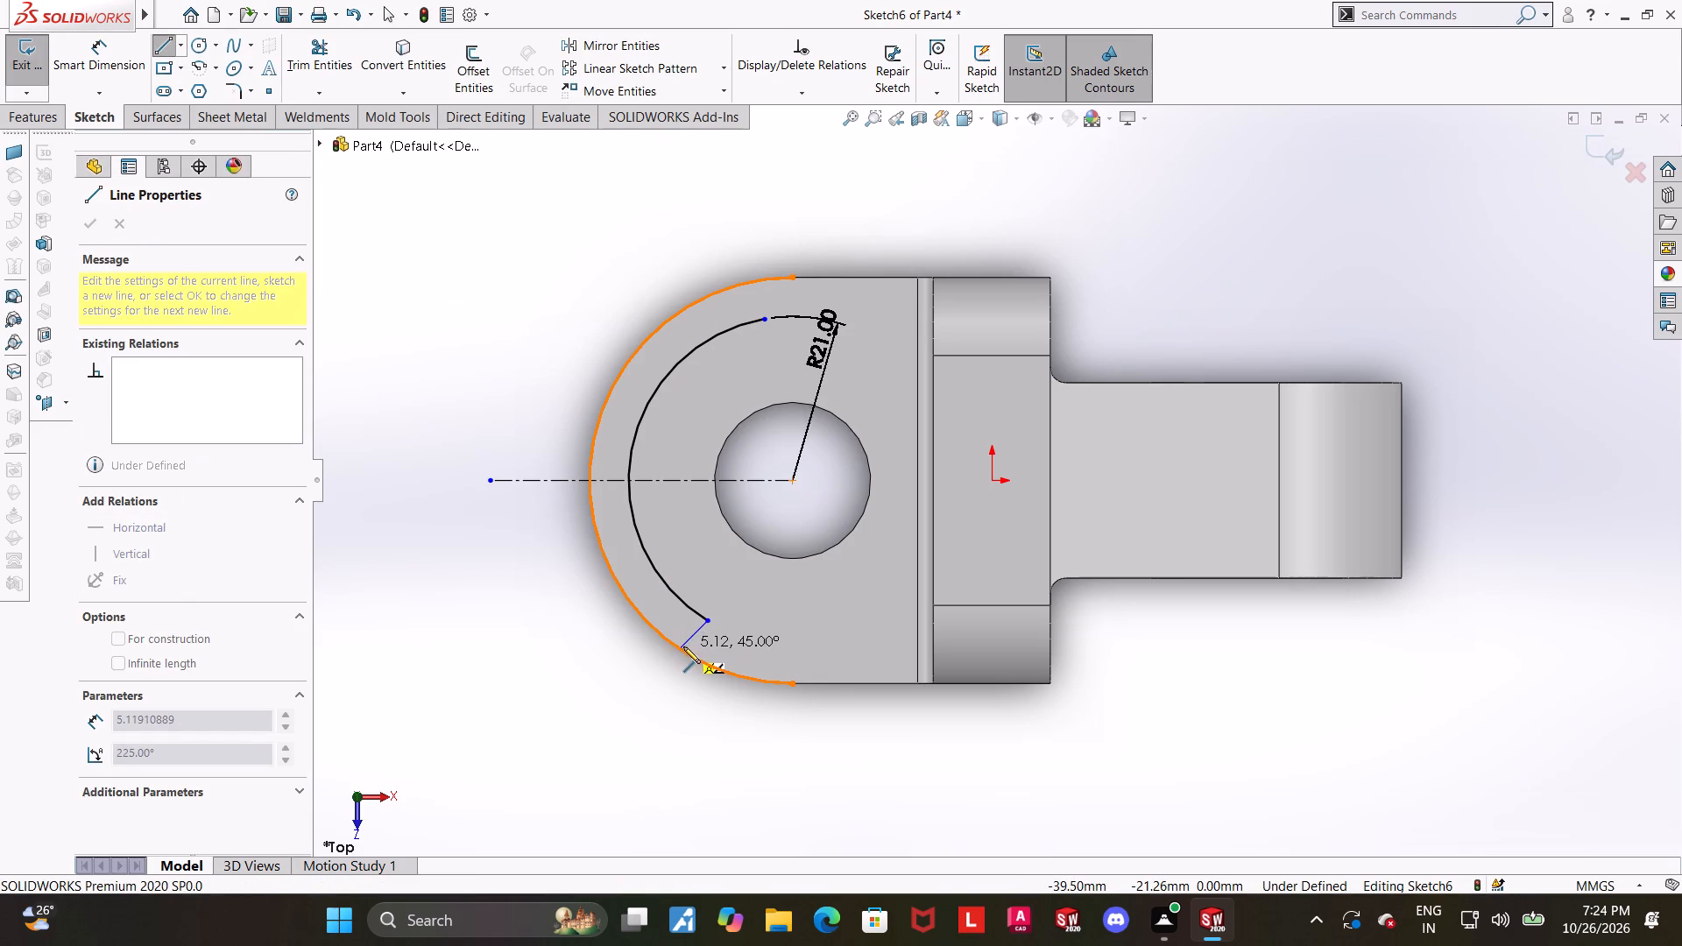
click(687, 653)
key(Escape)
key(Escape)
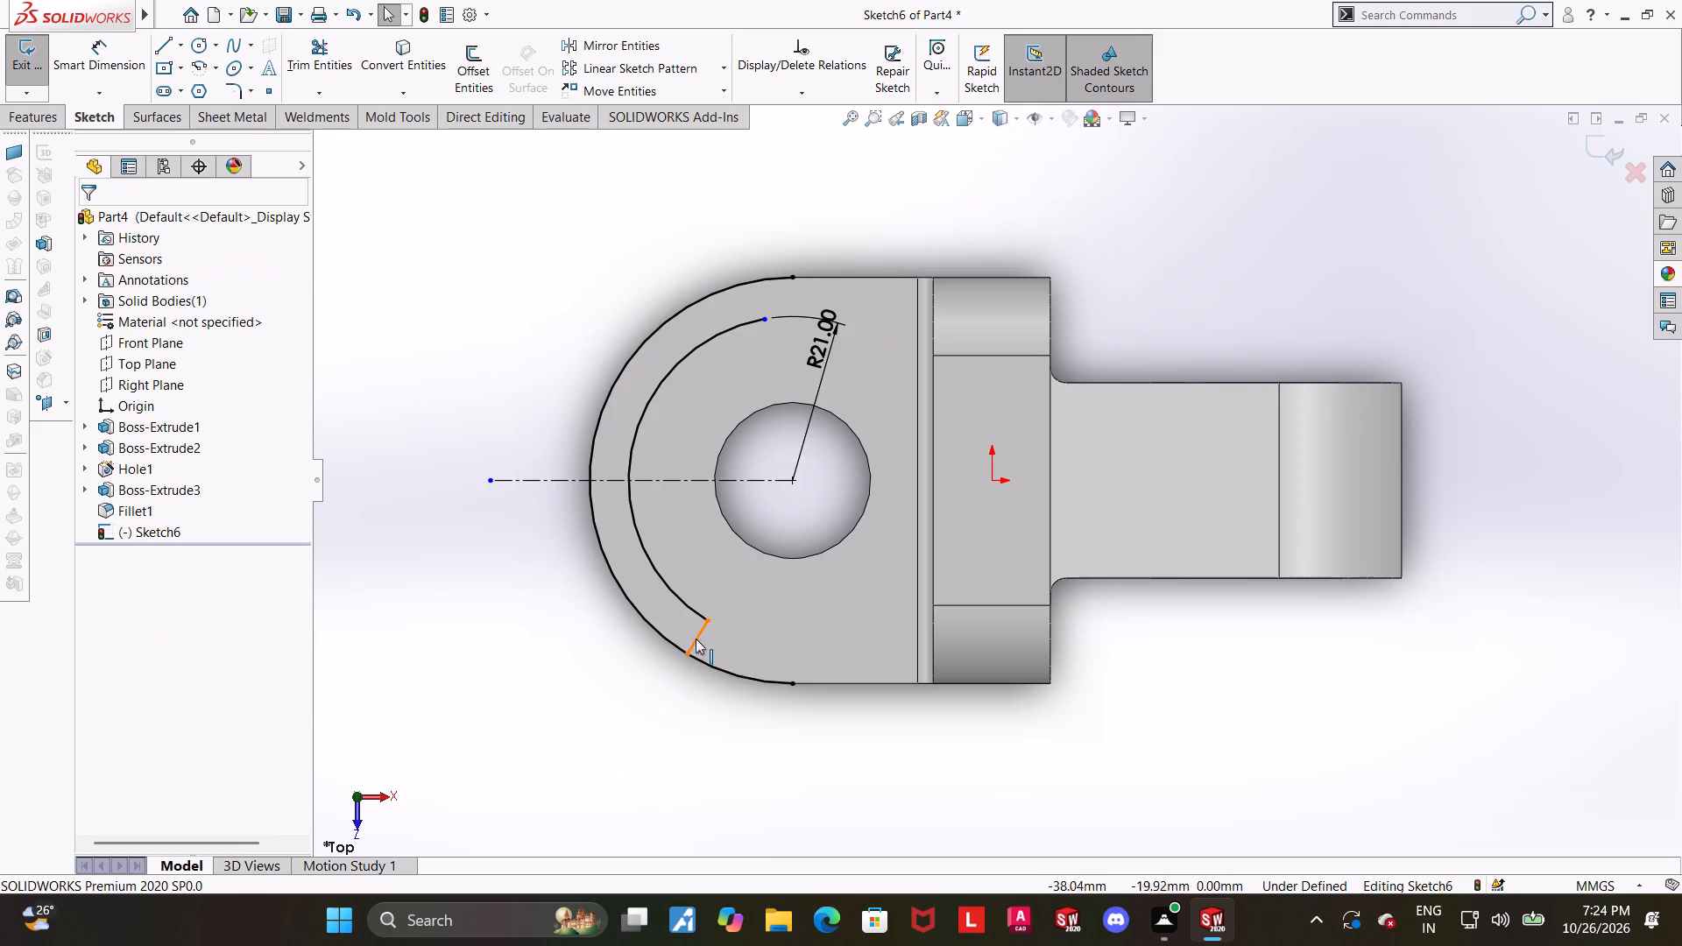
drag(689, 654, 586, 584)
click(589, 629)
key(Escape)
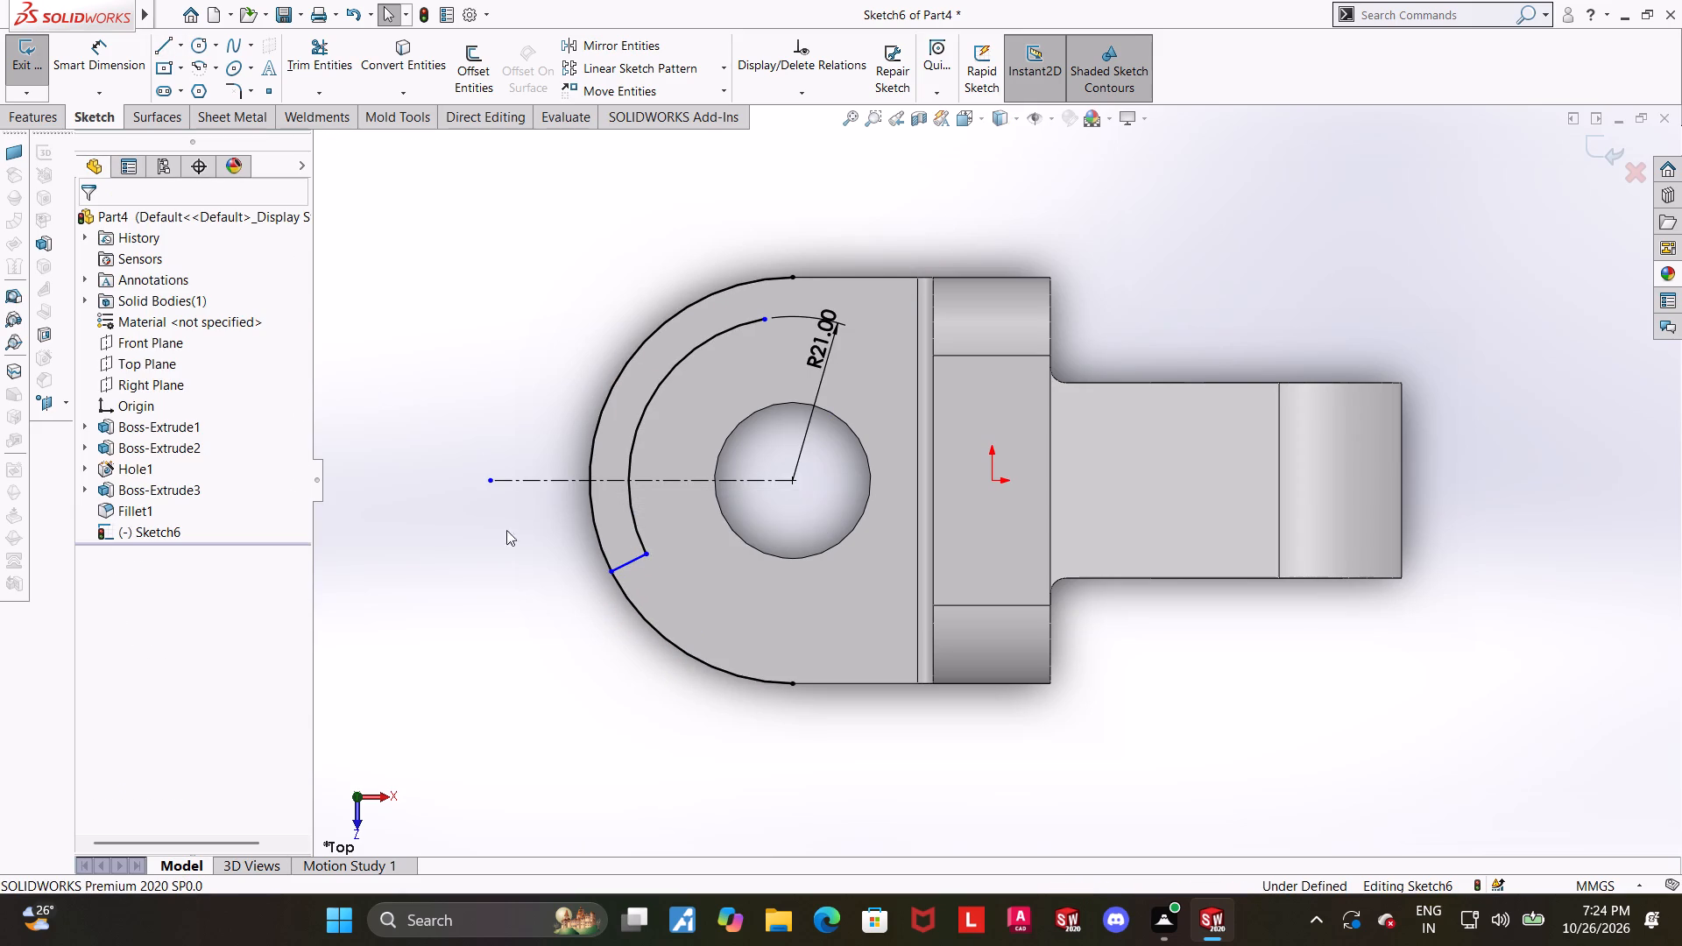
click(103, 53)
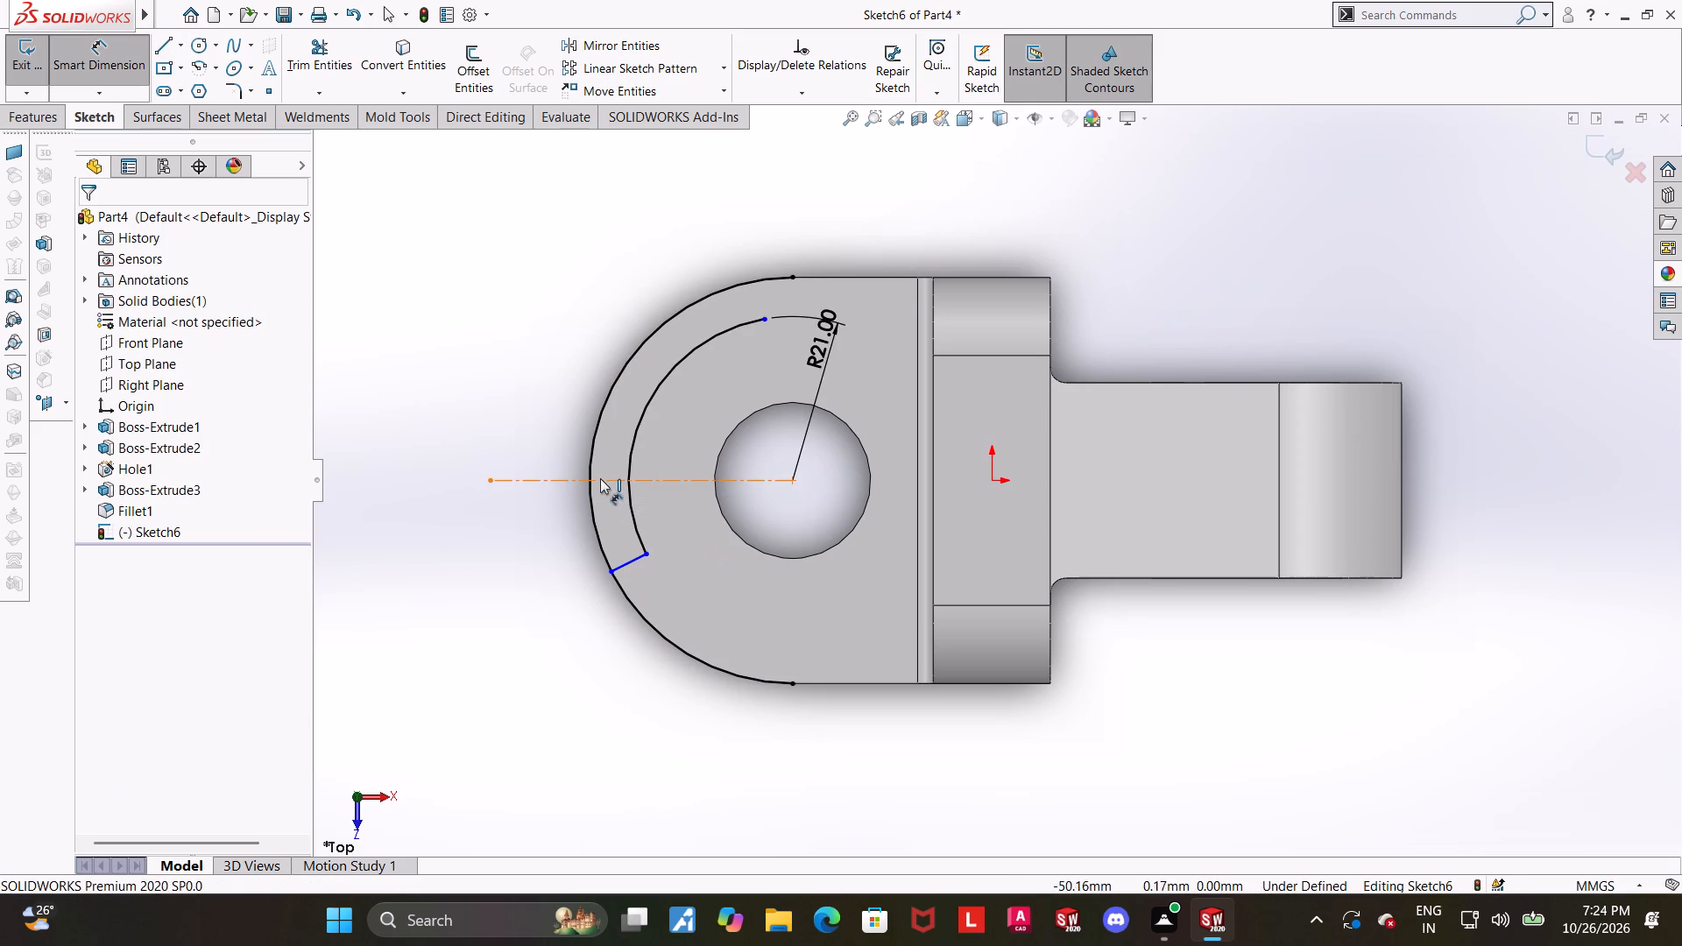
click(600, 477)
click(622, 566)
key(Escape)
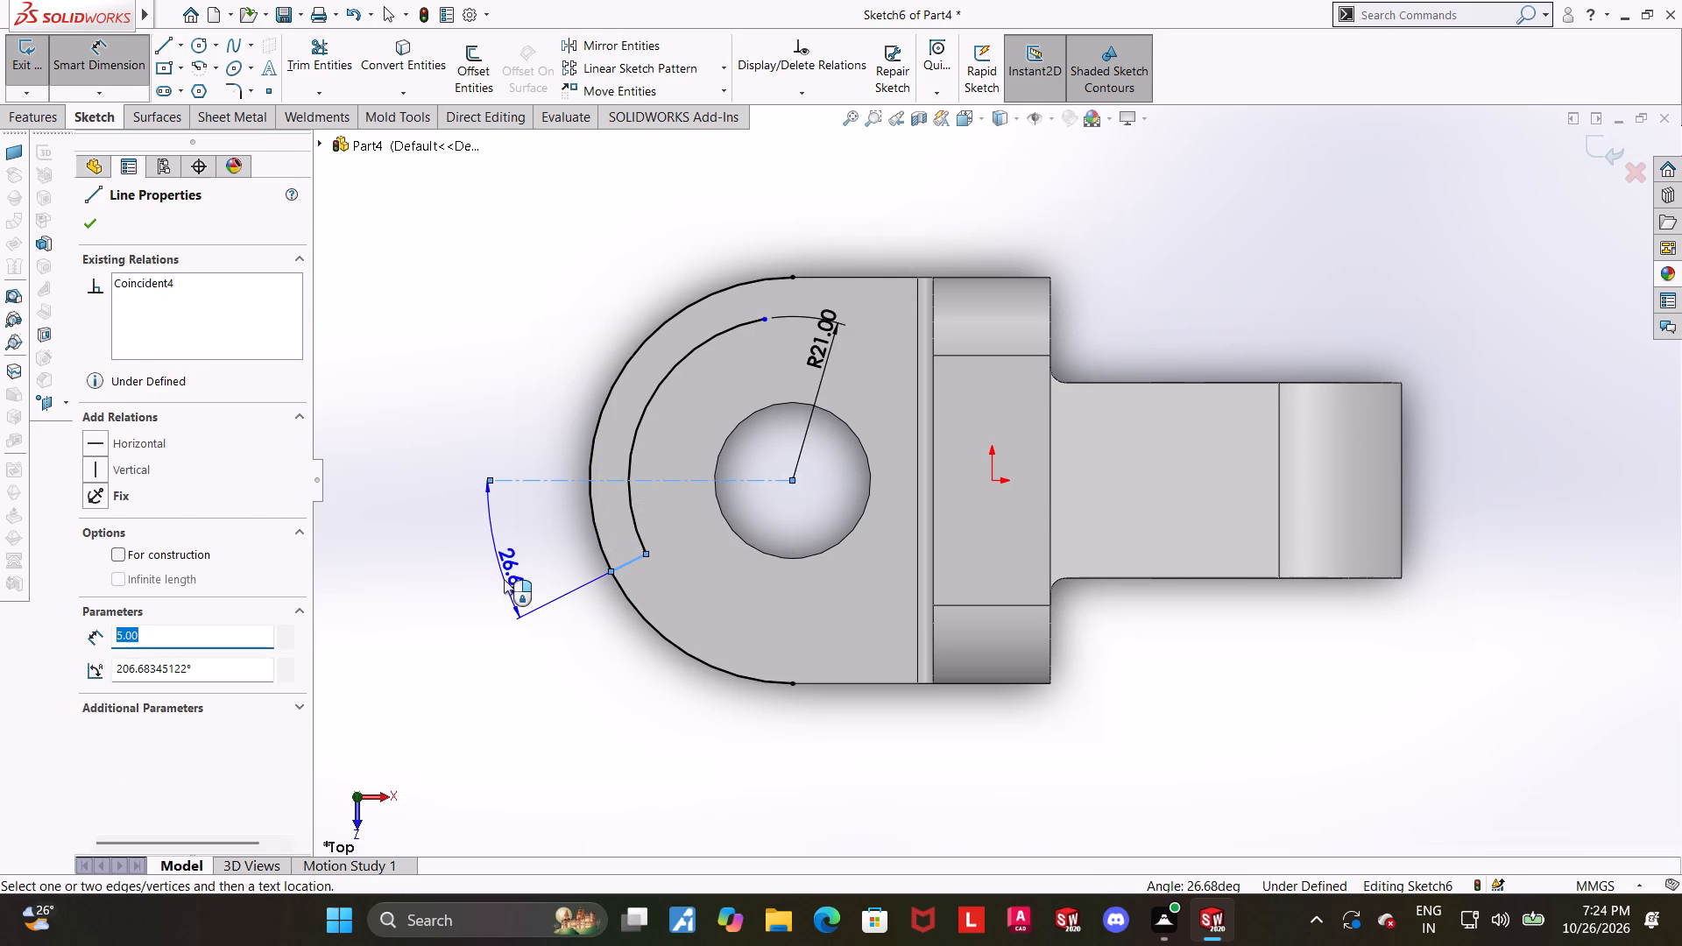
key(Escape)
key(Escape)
Trim the part of the outer arc that extends below the short end line.
click(313, 55)
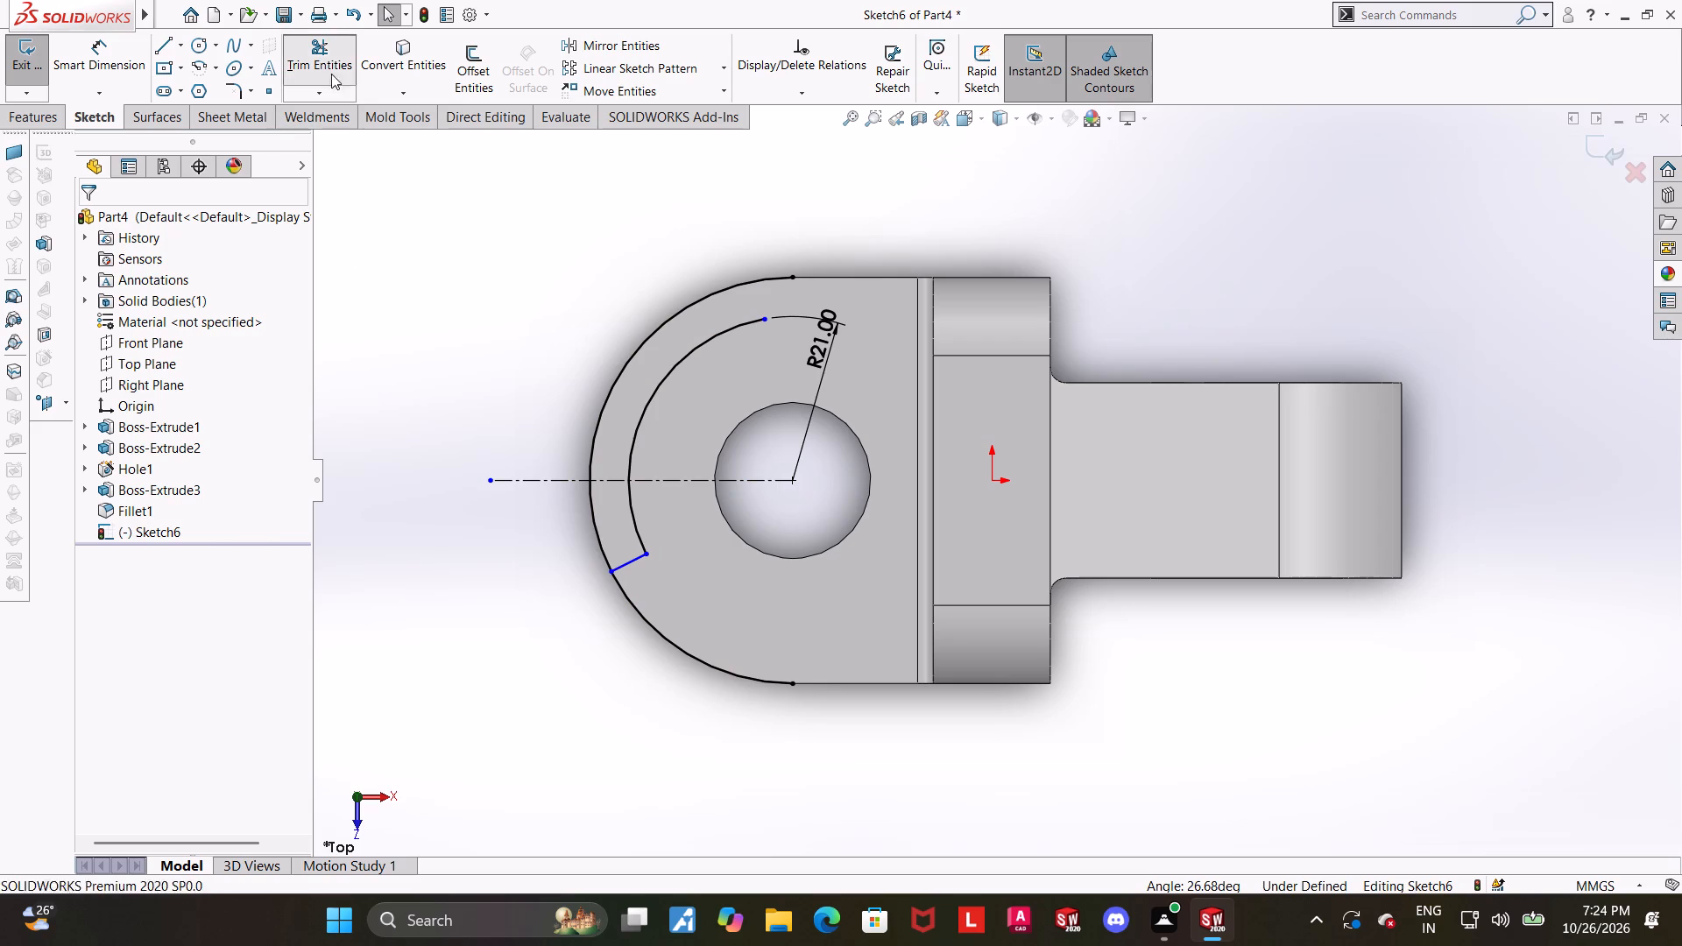
drag(777, 643, 661, 713)
key(Escape)
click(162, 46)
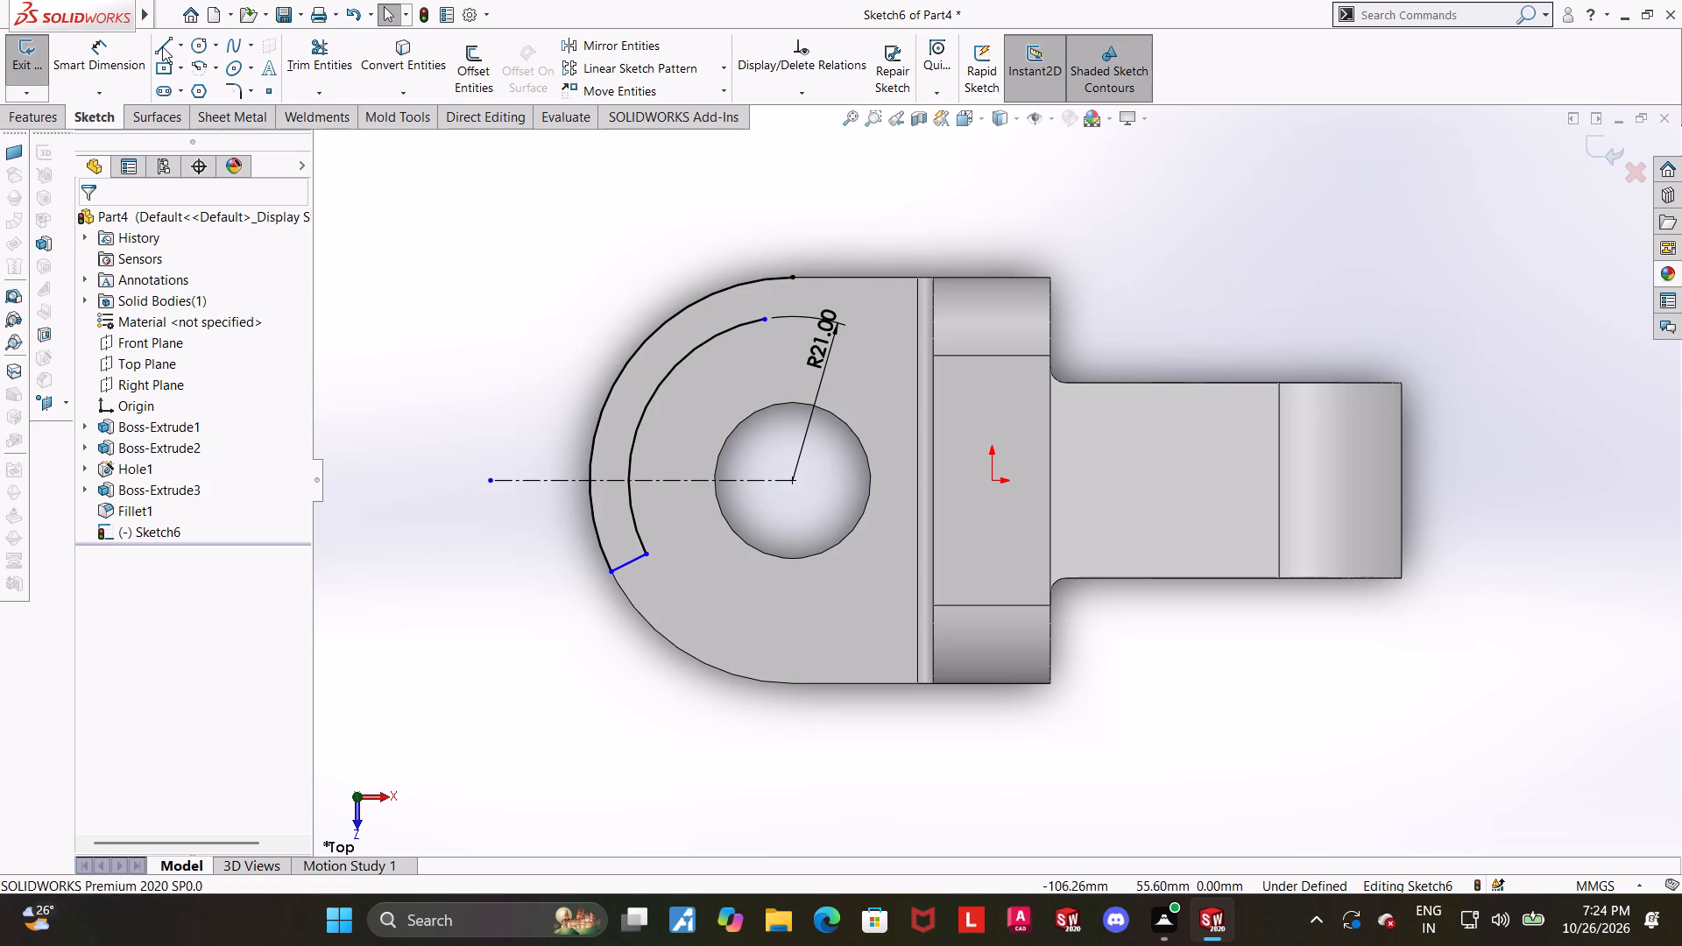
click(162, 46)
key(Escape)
Shorten the outer and inner arcs by moving their upper ends back along the curves until they roughly line up.
drag(795, 277, 725, 277)
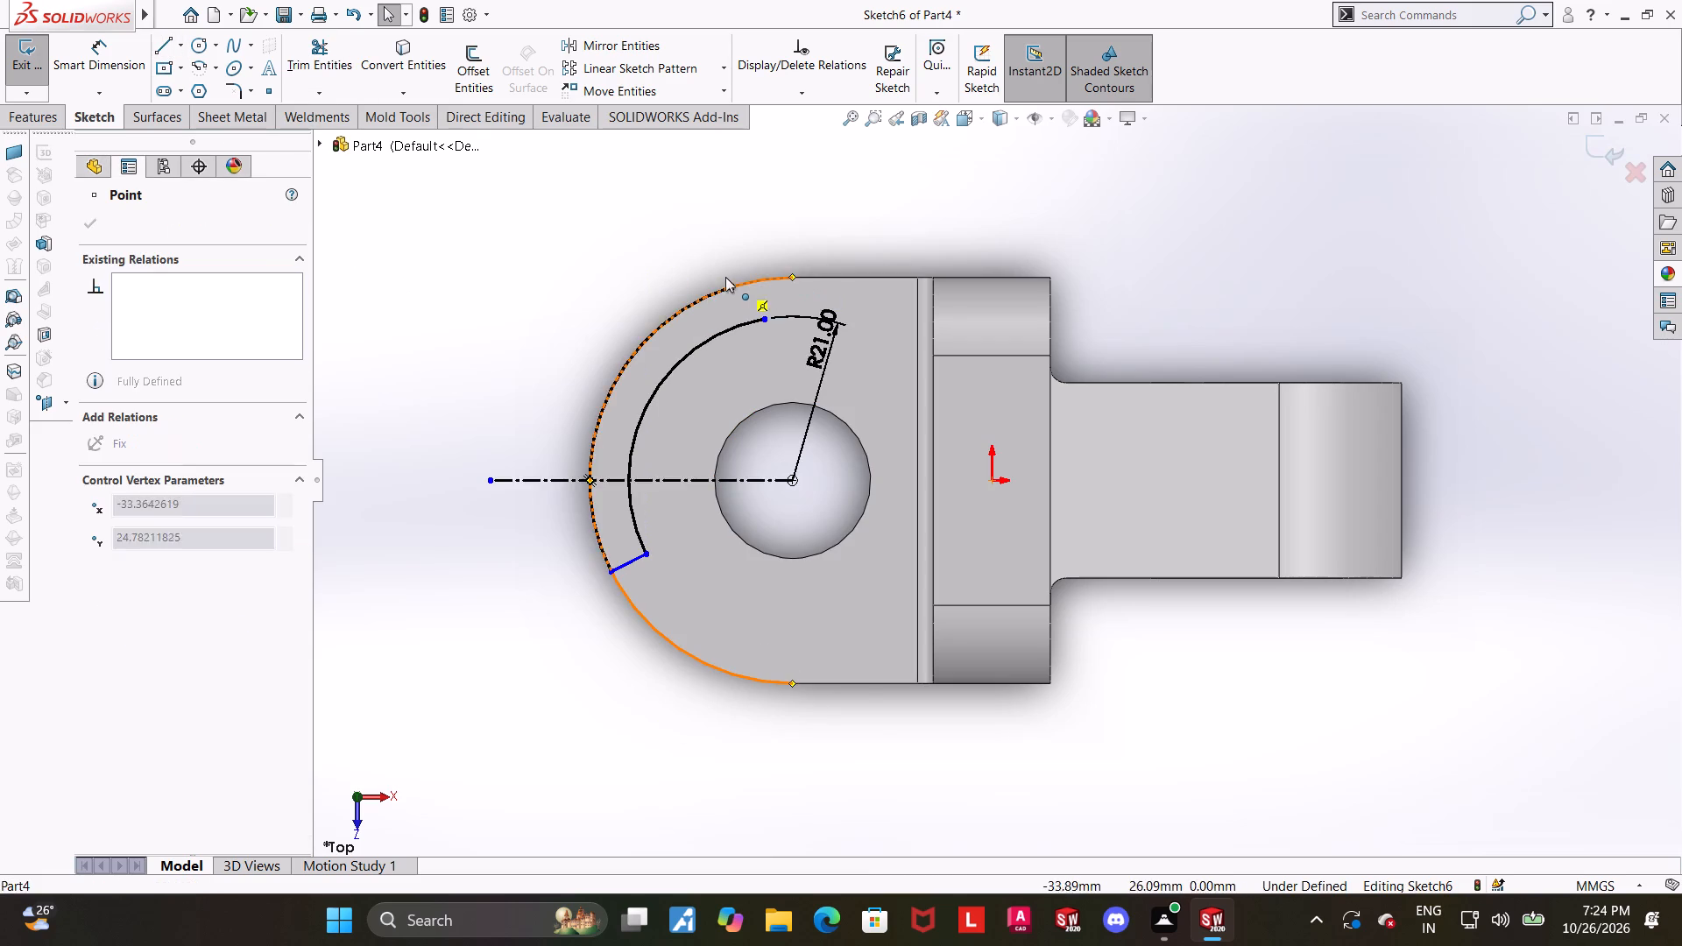
drag(725, 277, 722, 278)
key(Escape)
drag(765, 319, 735, 322)
click(522, 282)
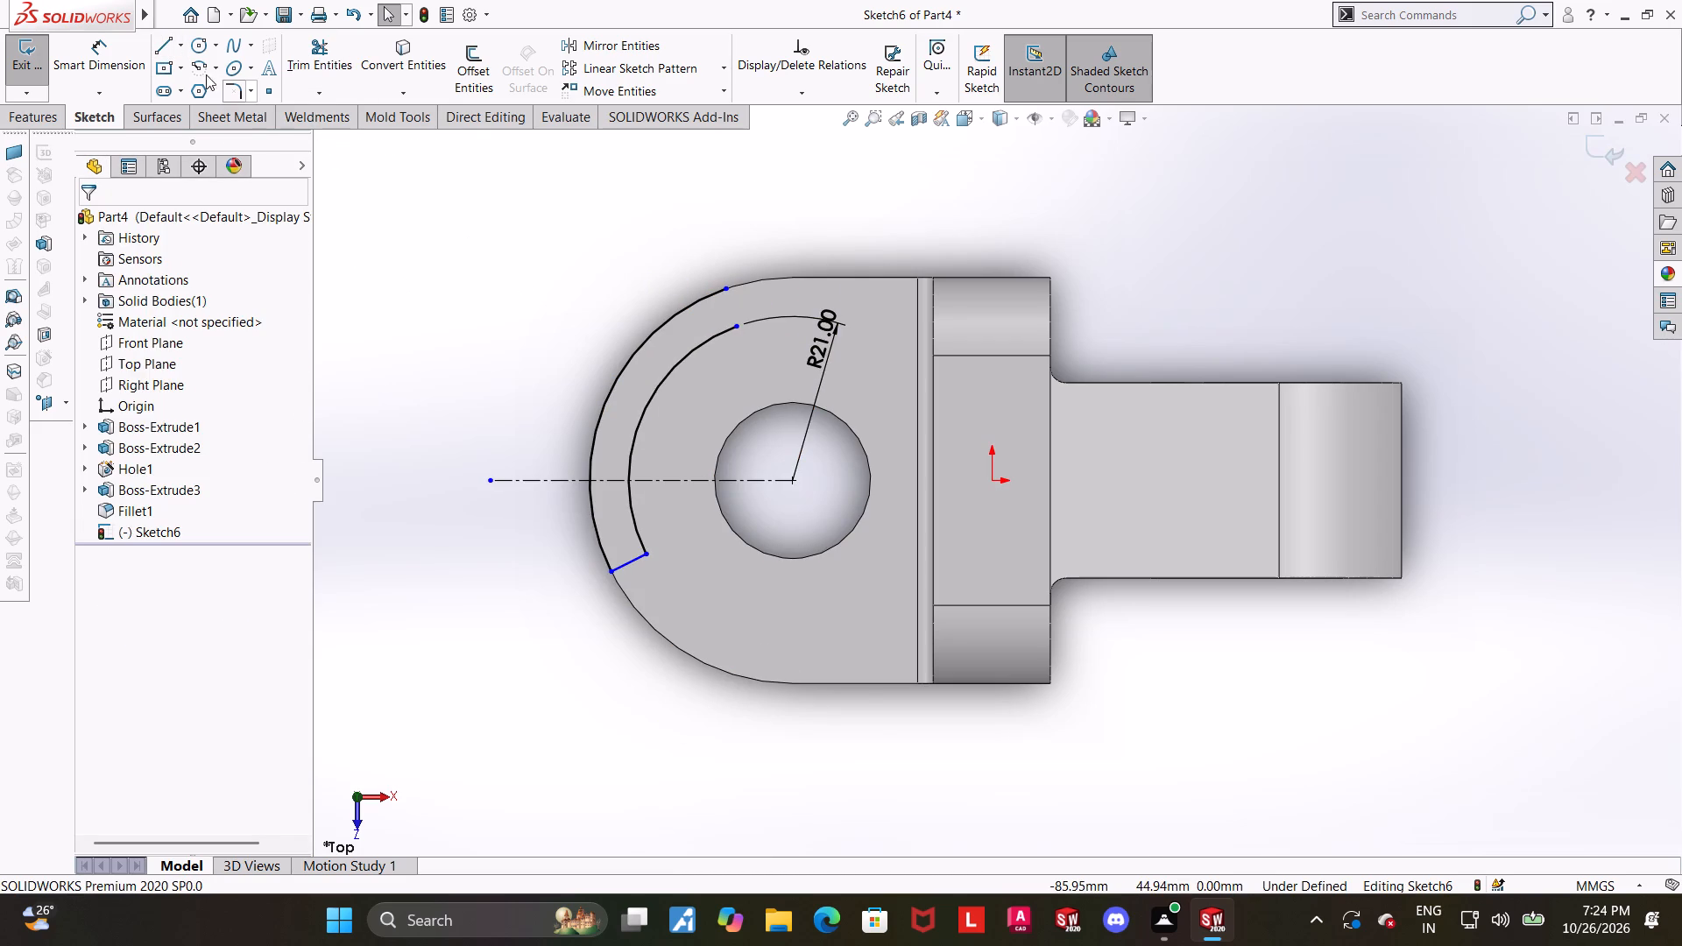
Draw a short line joining the upper ends of the outer and inner arcs to close the notch profile.
click(160, 53)
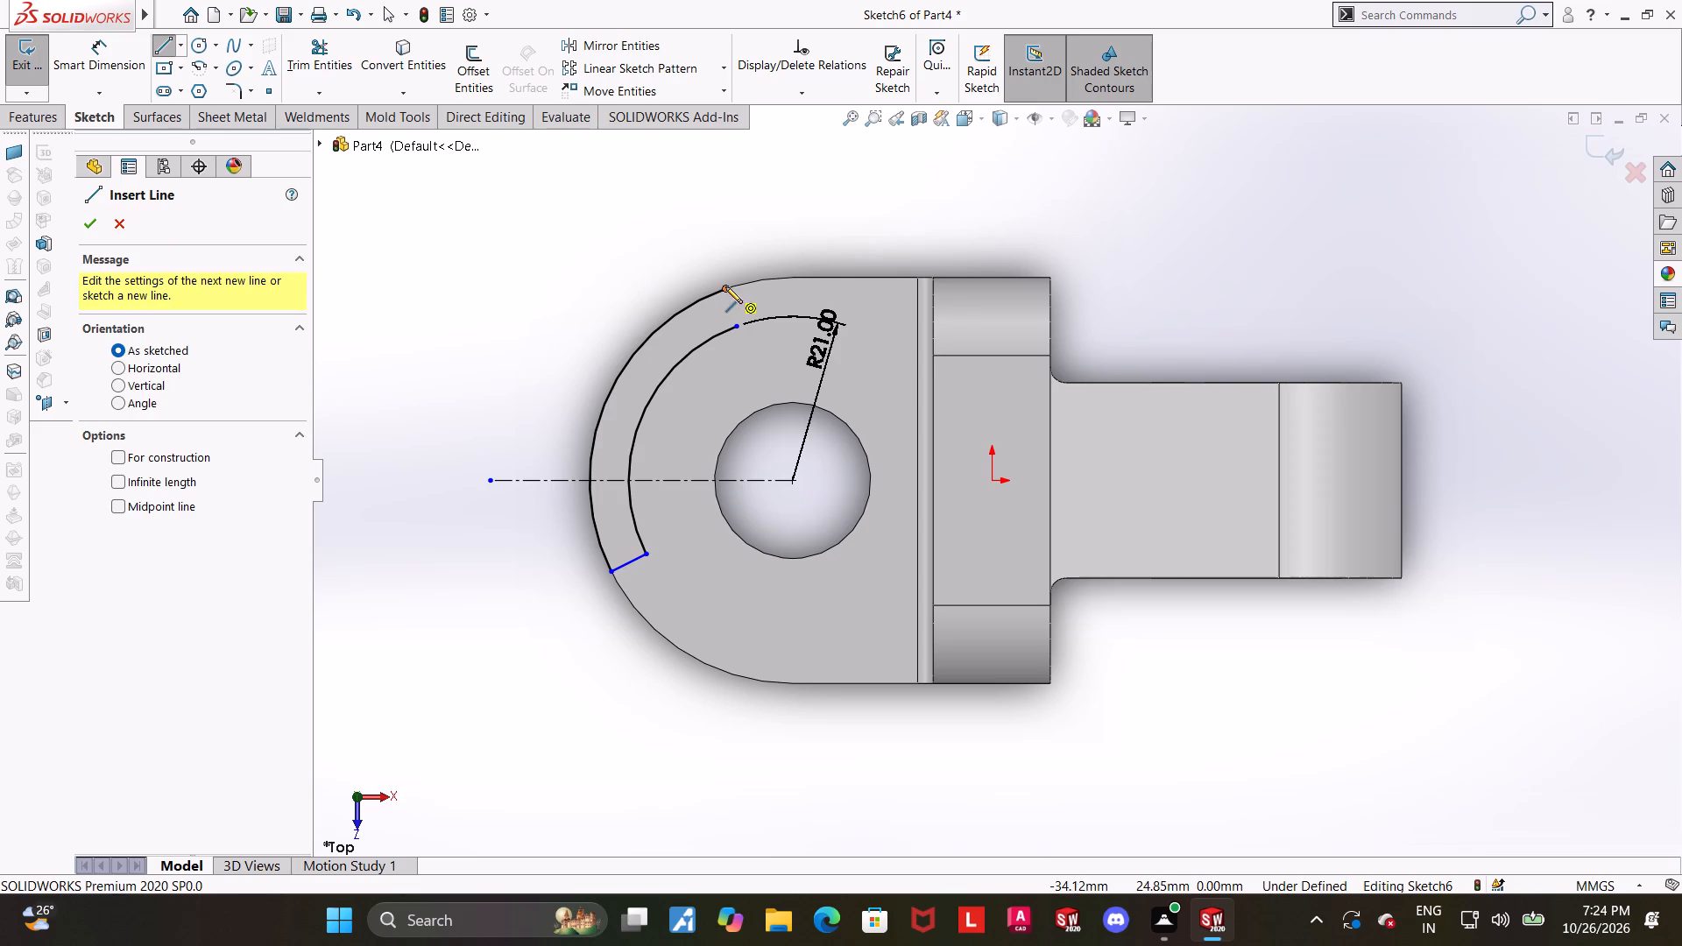
click(725, 286)
click(738, 324)
key(Escape)
key(Escape)
key(Escape)
Dimension the angle between the notch profile's two end lines as 75°.
click(93, 68)
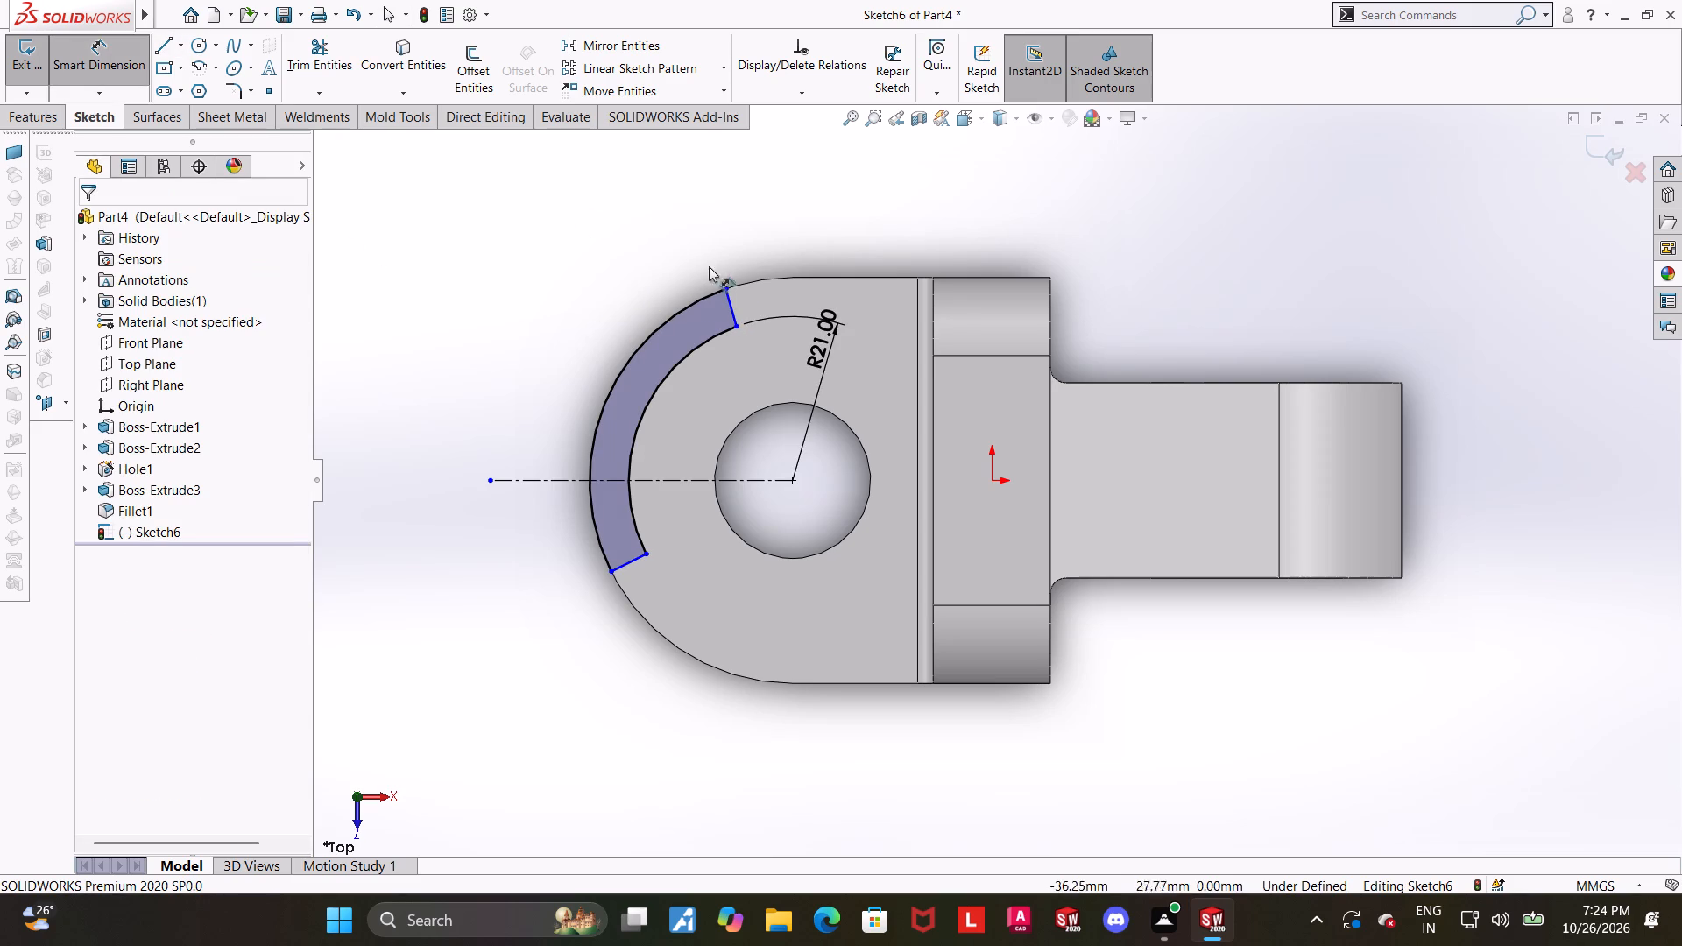
click(731, 303)
click(633, 560)
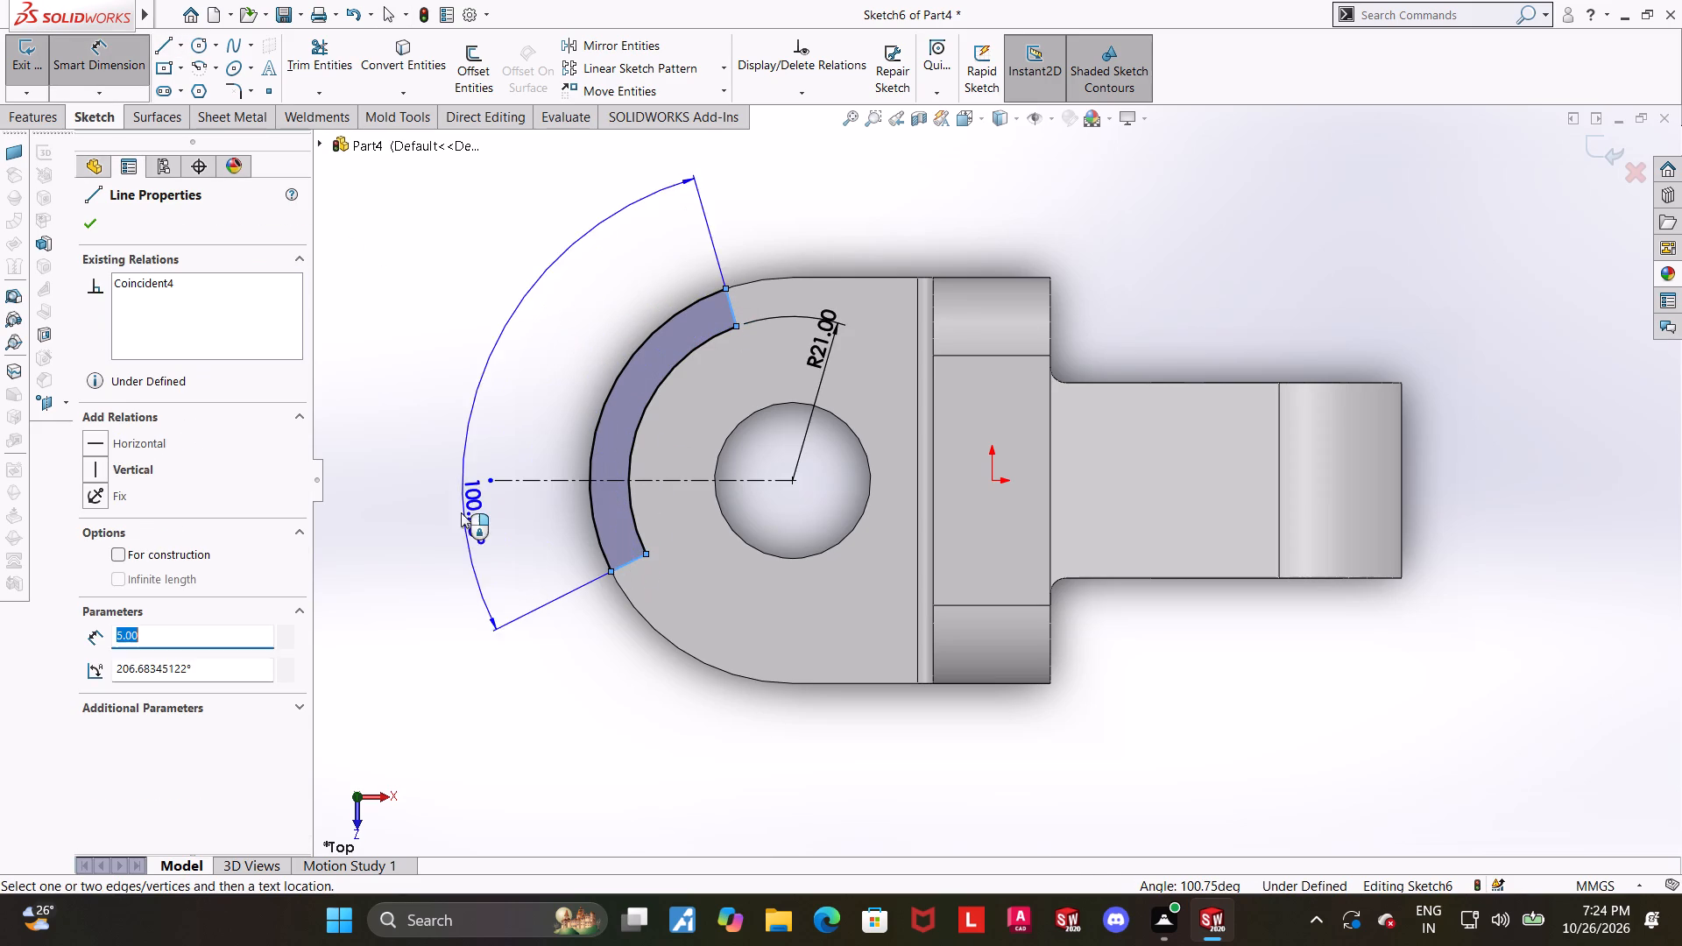
click(461, 512)
text(75)
key(Return)
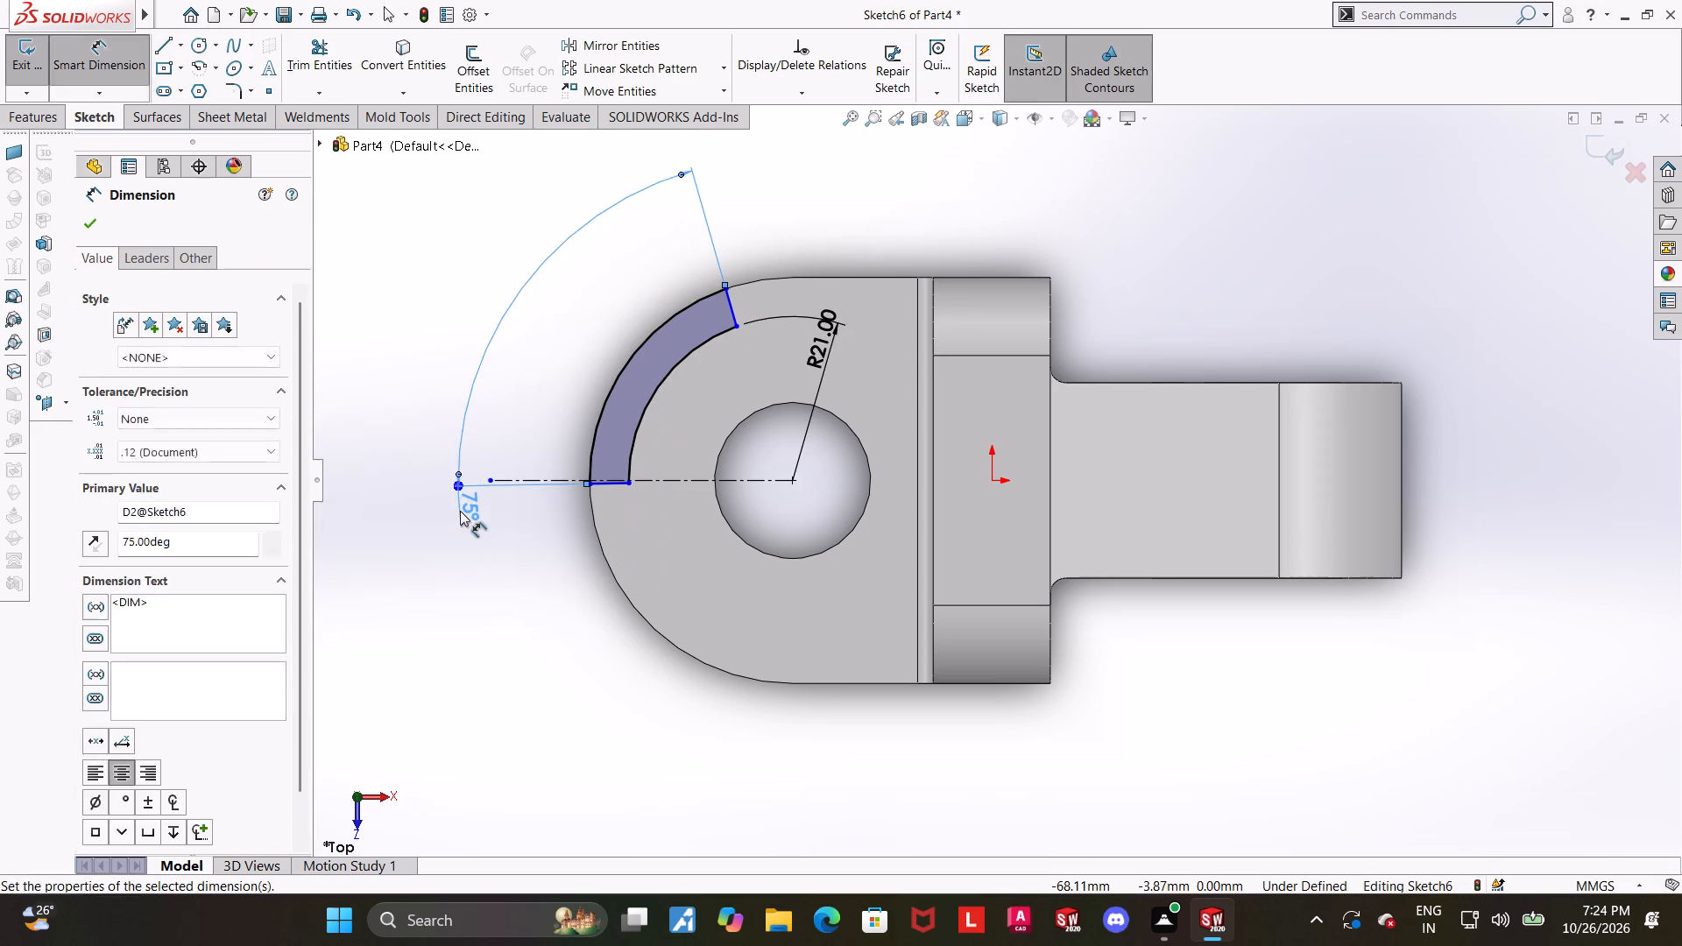
key(Escape)
click(524, 630)
Move the notch profile's lower end around the lug so the profile extends about equally above and below the centreline.
scroll(612, 492, down, 5)
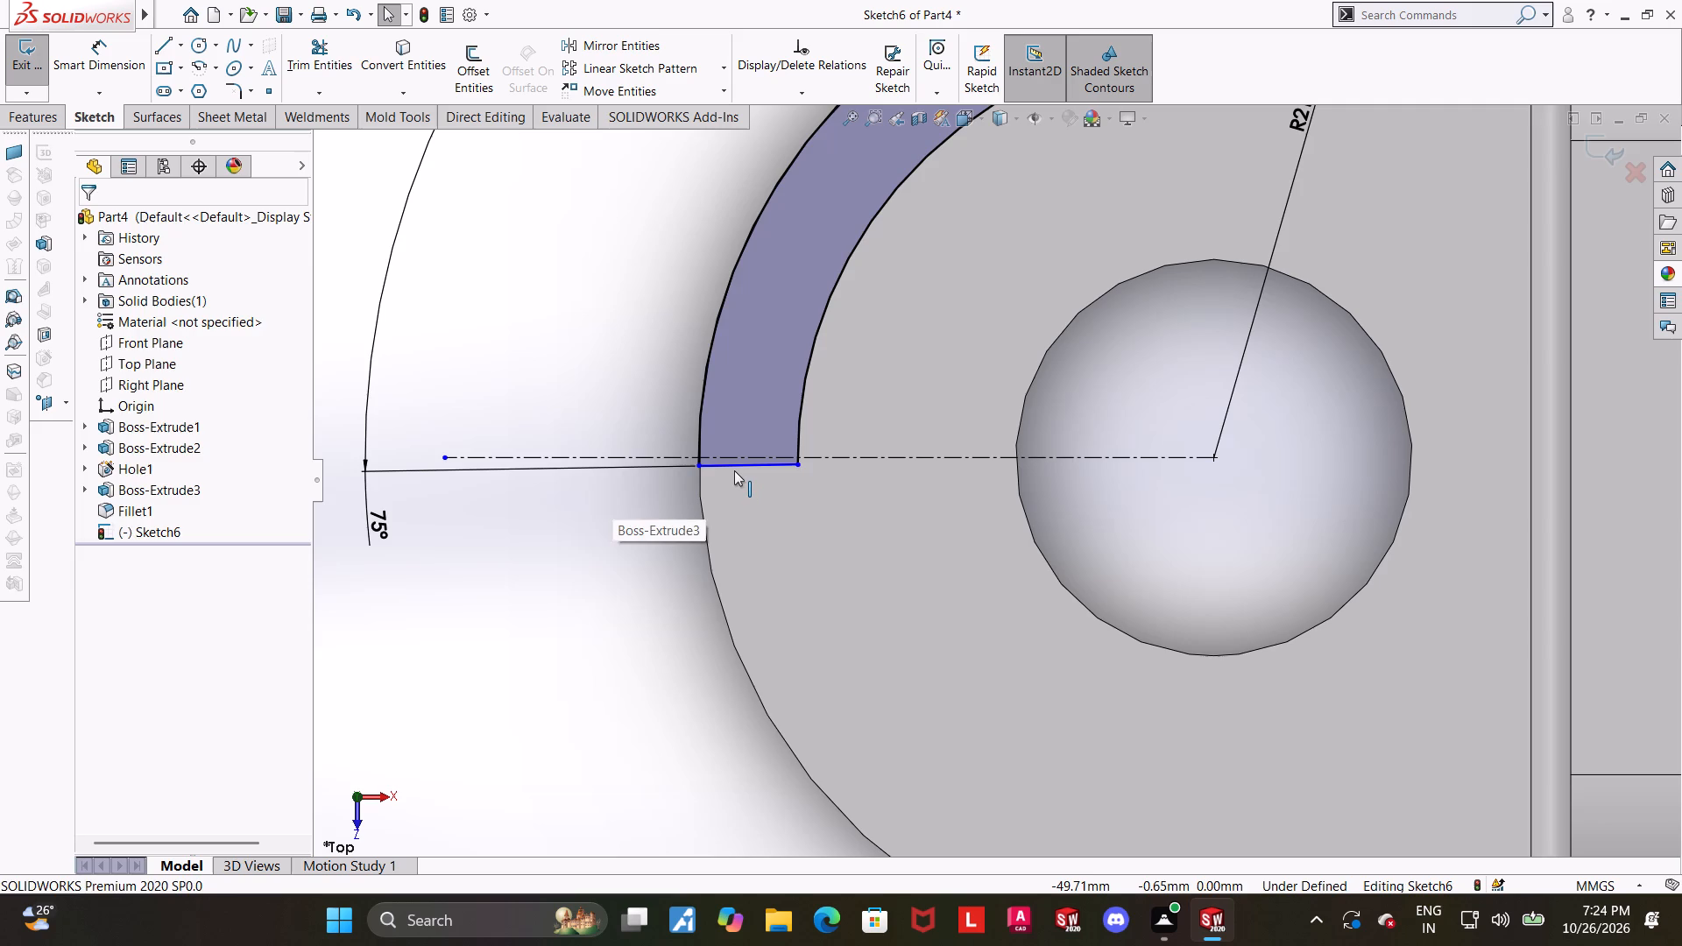
drag(733, 466, 780, 745)
key(Escape)
key(Escape)
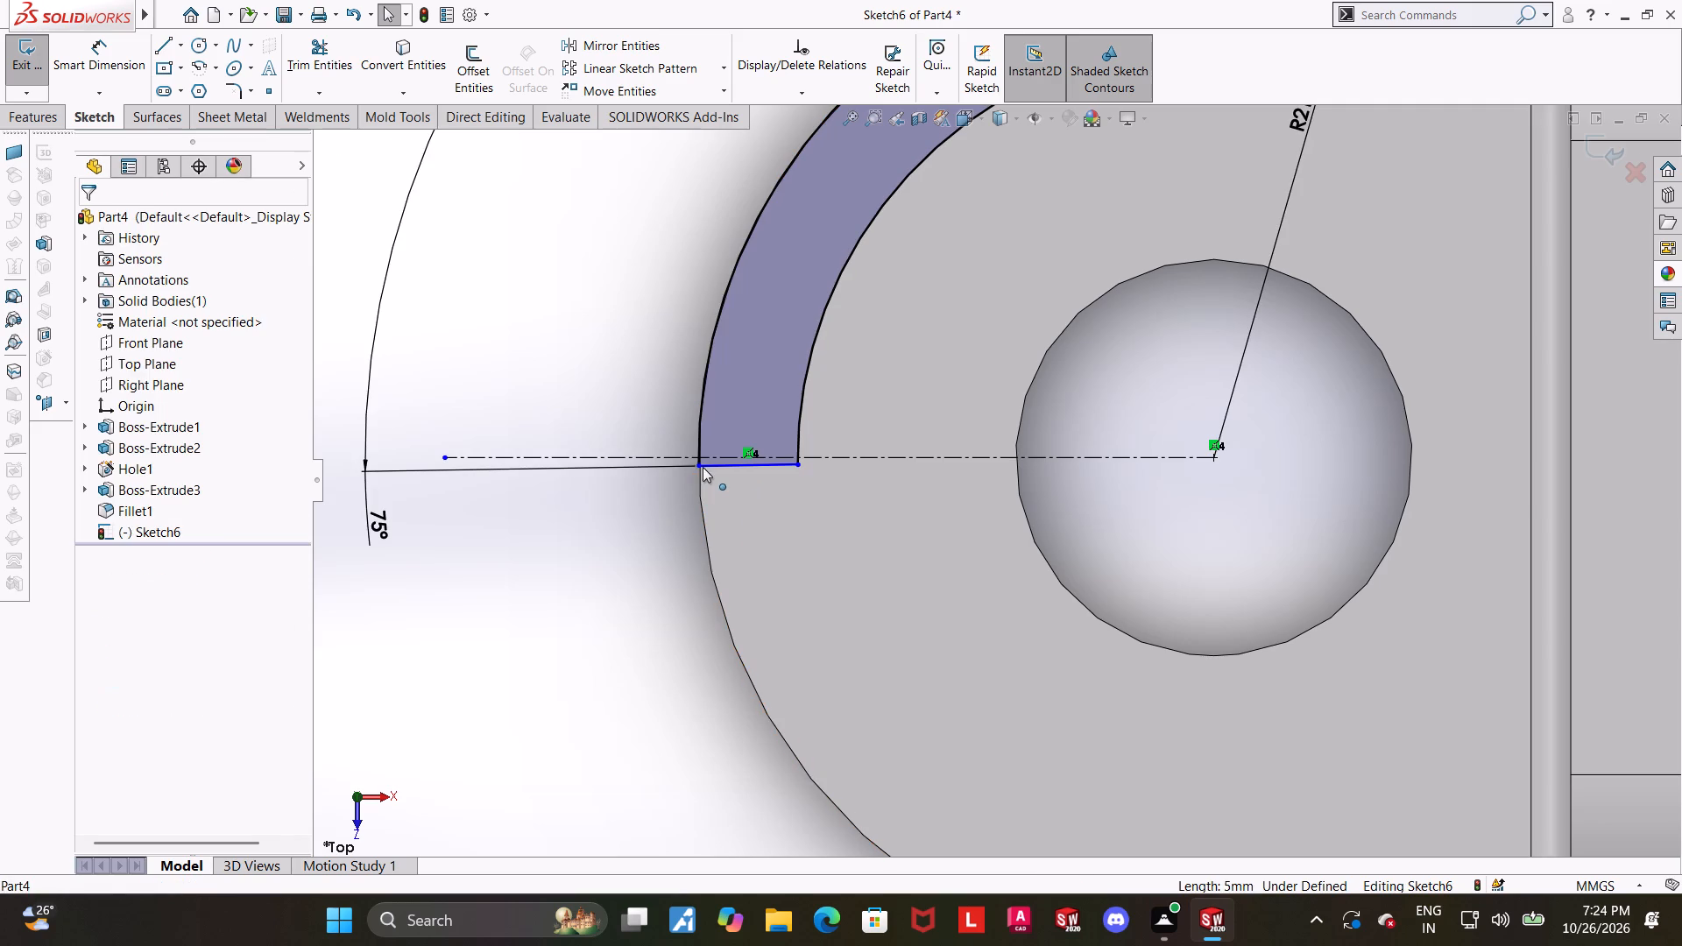
drag(703, 467, 730, 770)
scroll(554, 710, up, 4)
click(781, 695)
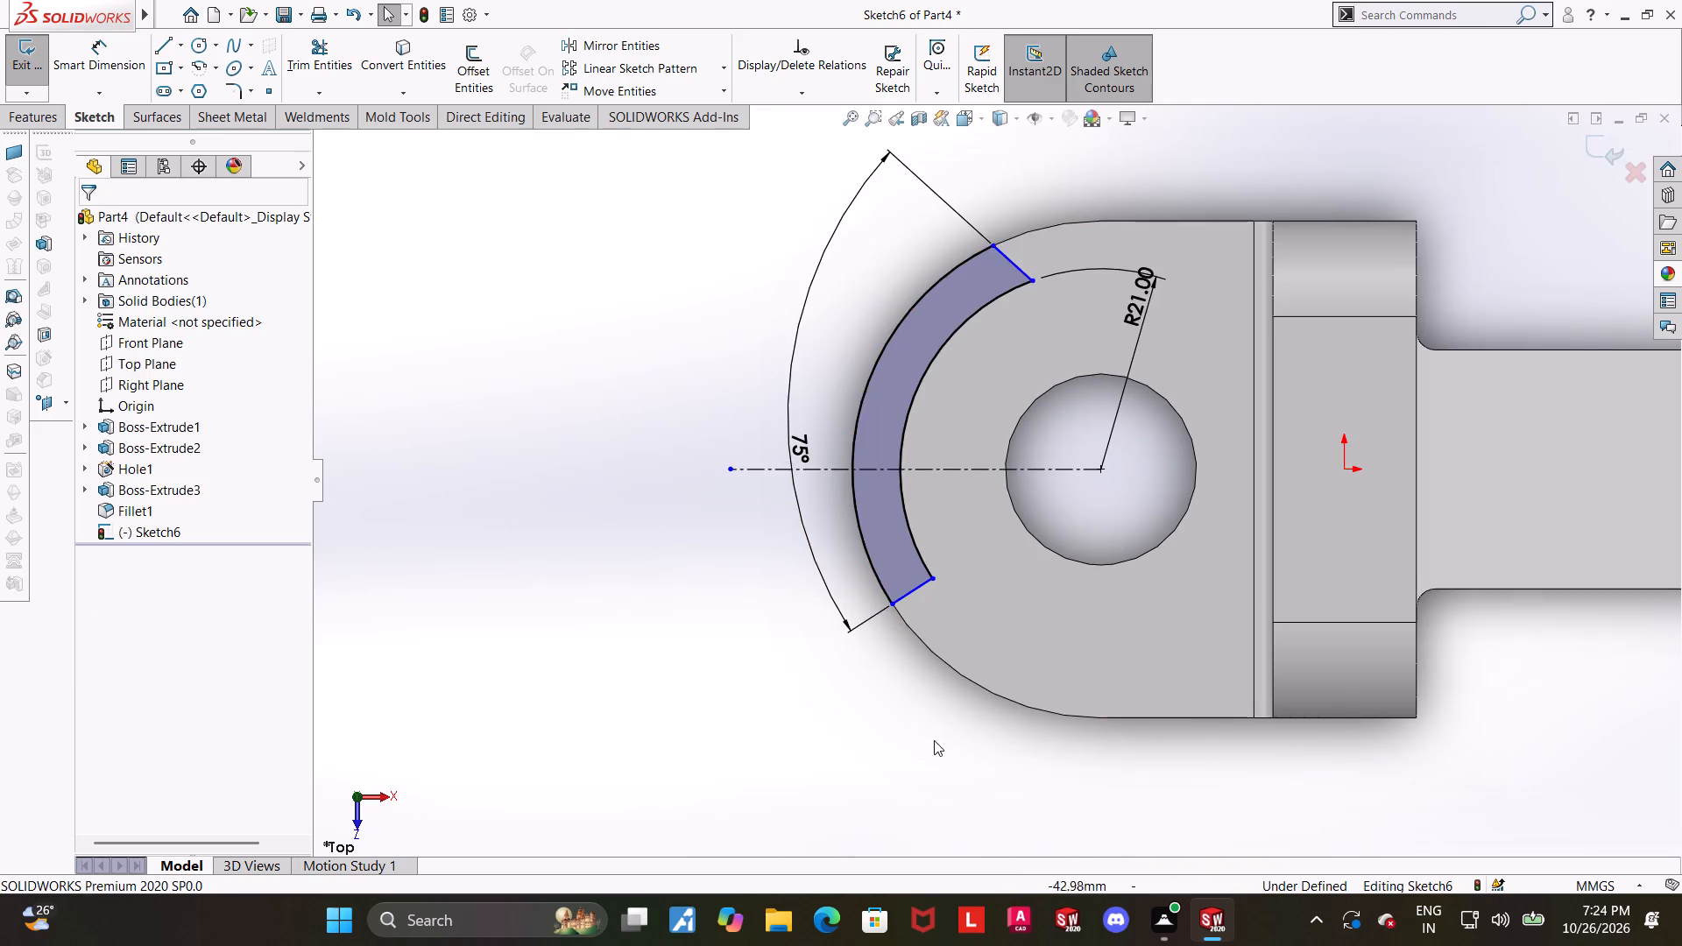
scroll(936, 742, down, 2)
drag(874, 514, 888, 539)
click(870, 692)
scroll(926, 693, up, 3)
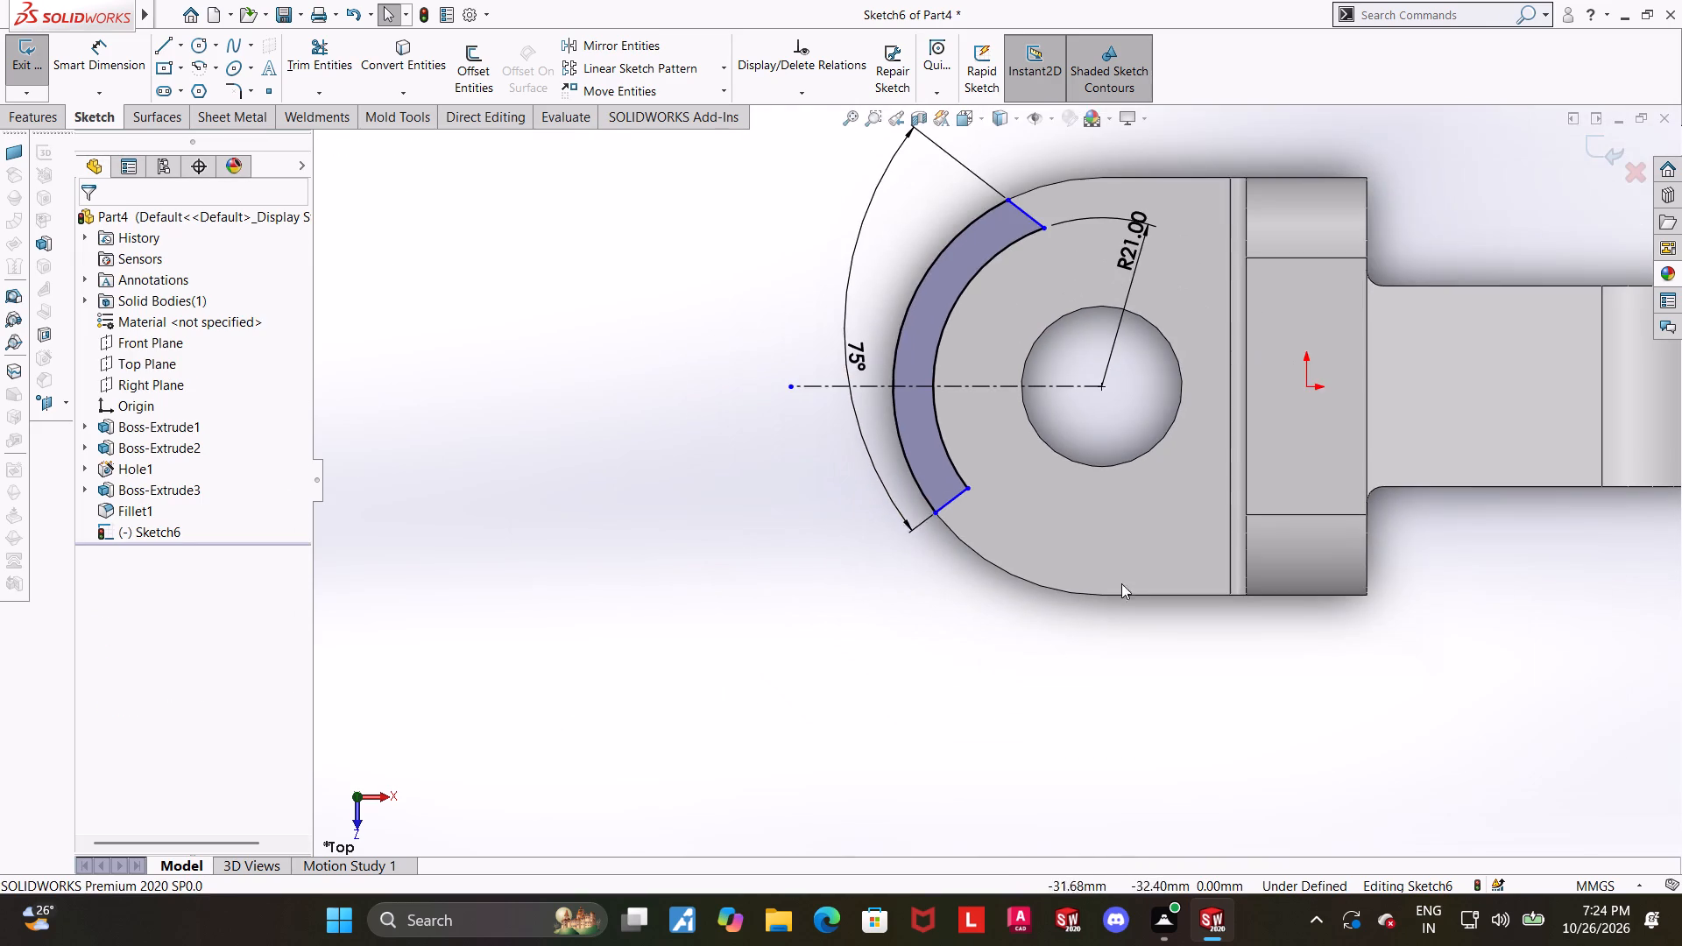
Trim away the short line that closes the notch profile's upper end.
scroll(1201, 422, down, 2)
scroll(988, 434, down, 1)
scroll(986, 430, up, 4)
scroll(1010, 258, down, 3)
key(Escape)
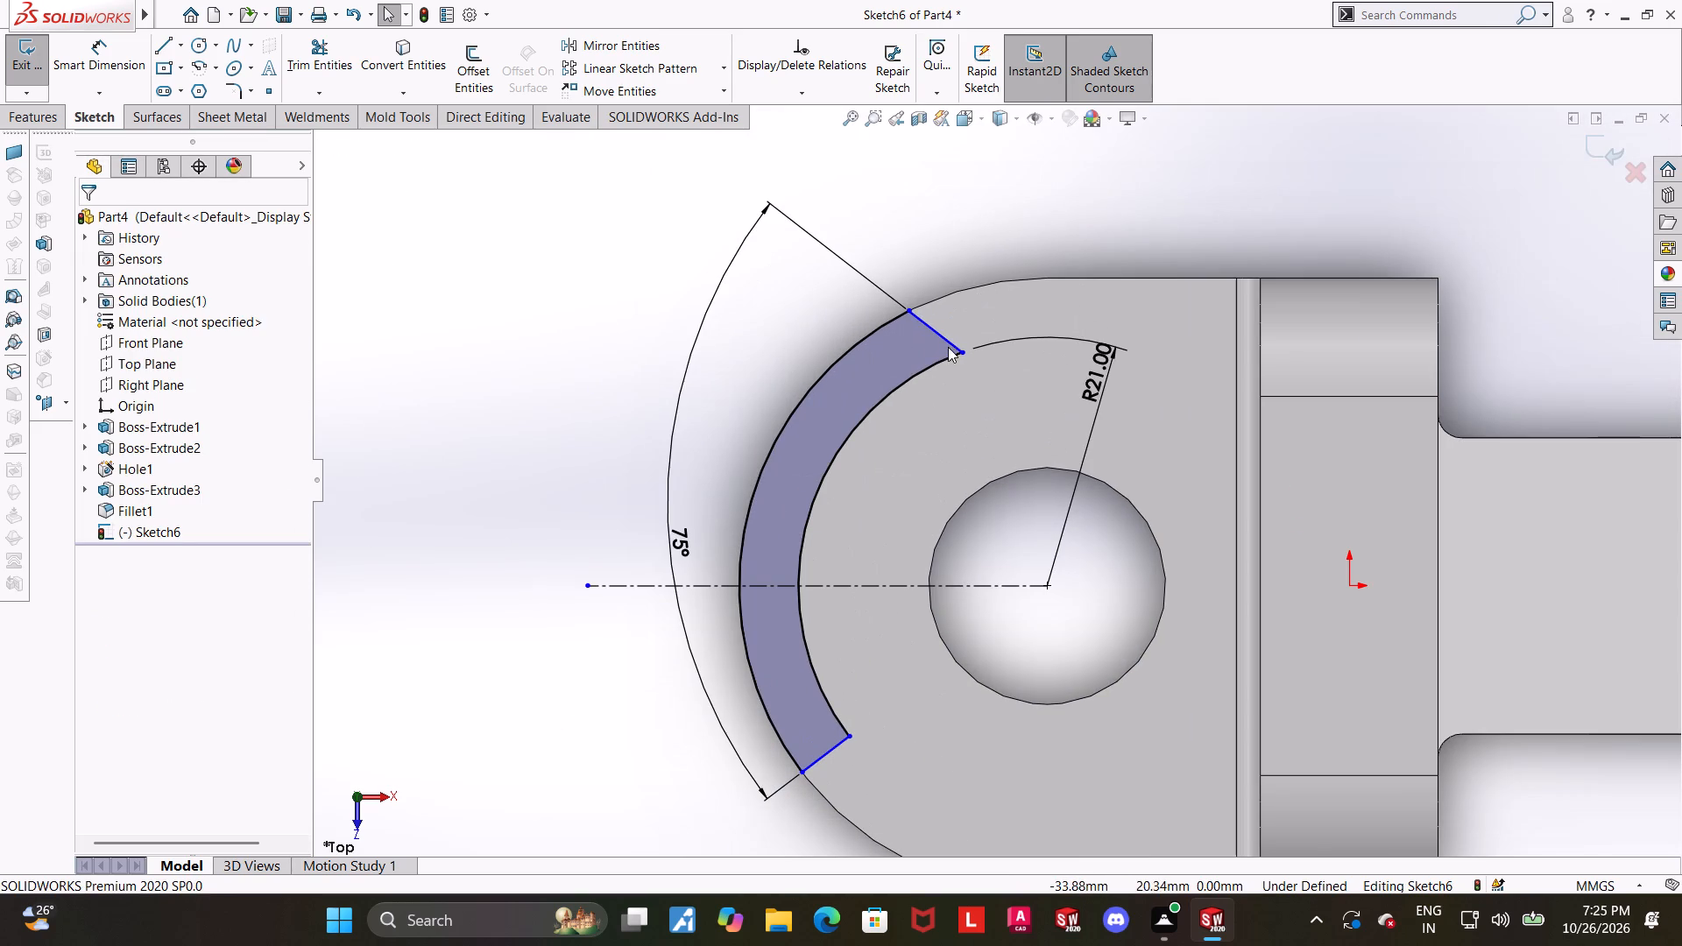
click(324, 60)
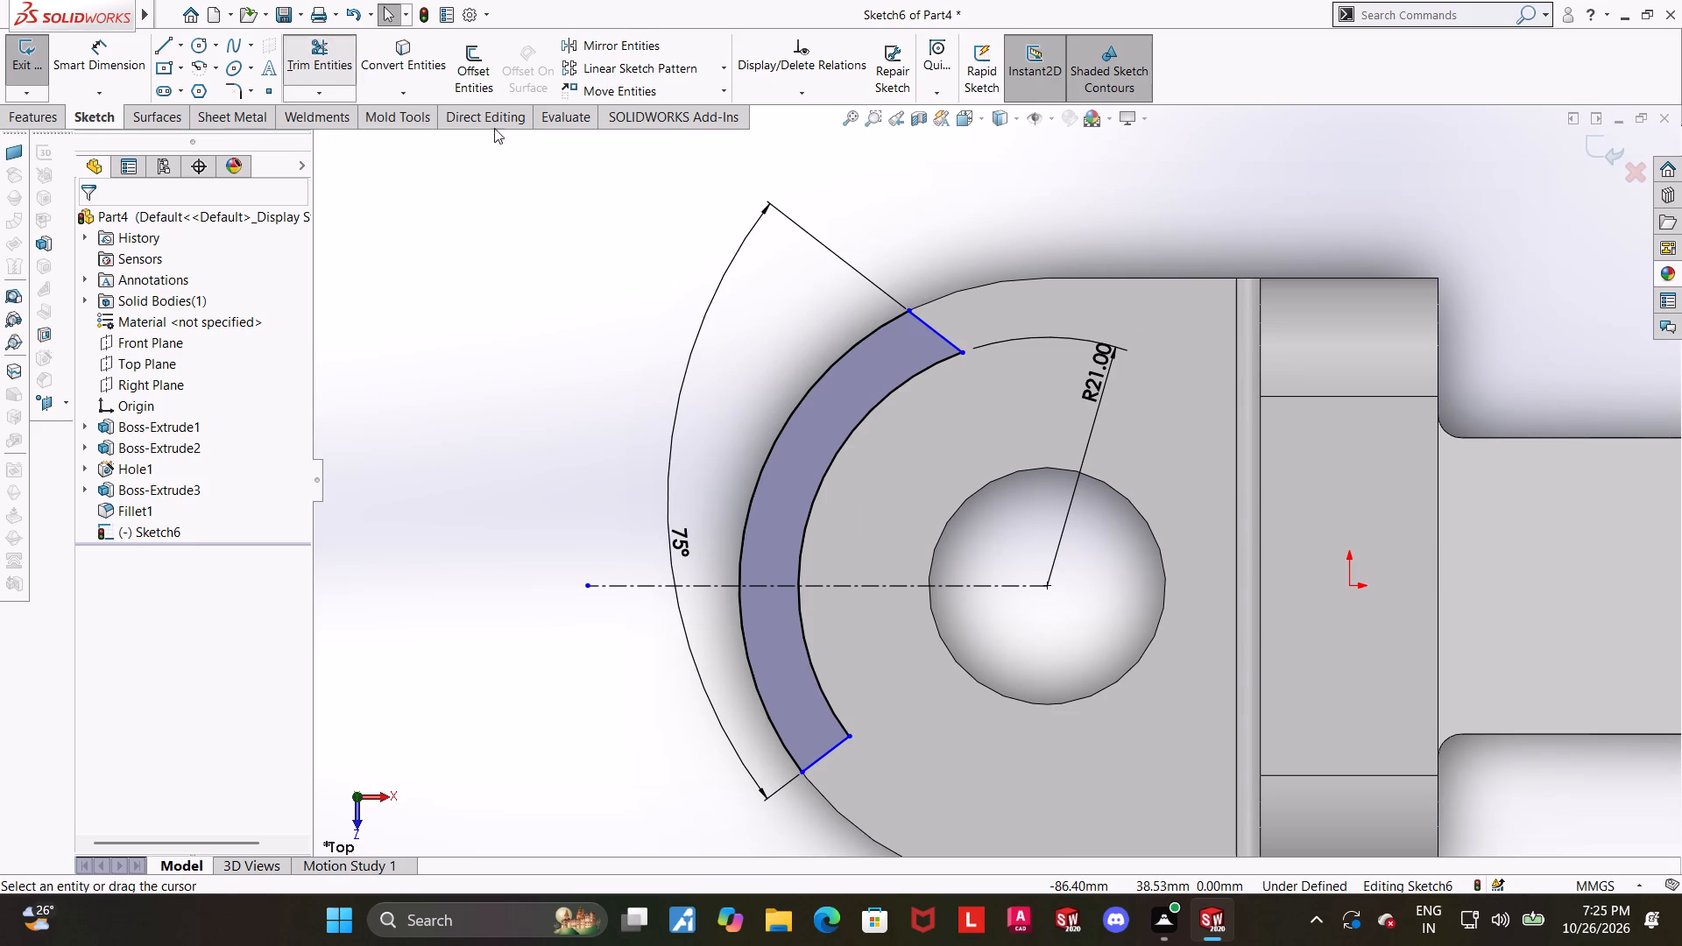
drag(944, 305, 901, 342)
key(Escape)
key(Escape)
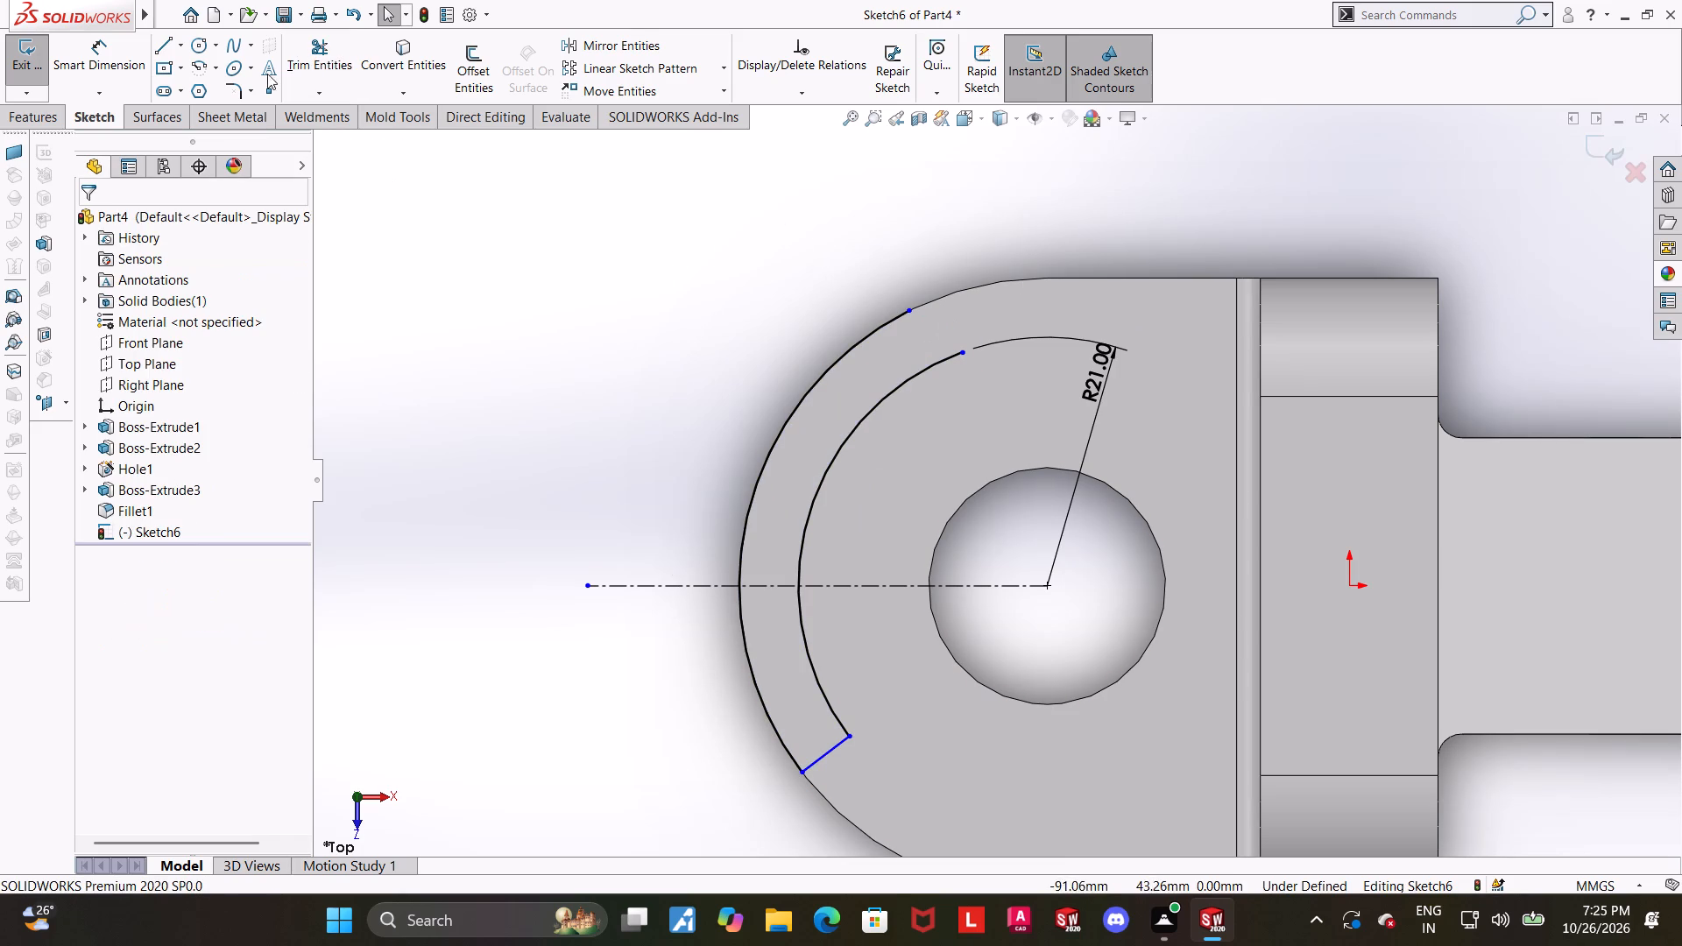
Draw a new closing line about 5 mm long from the outer arc's upper end to the inner arc.
click(178, 41)
click(166, 43)
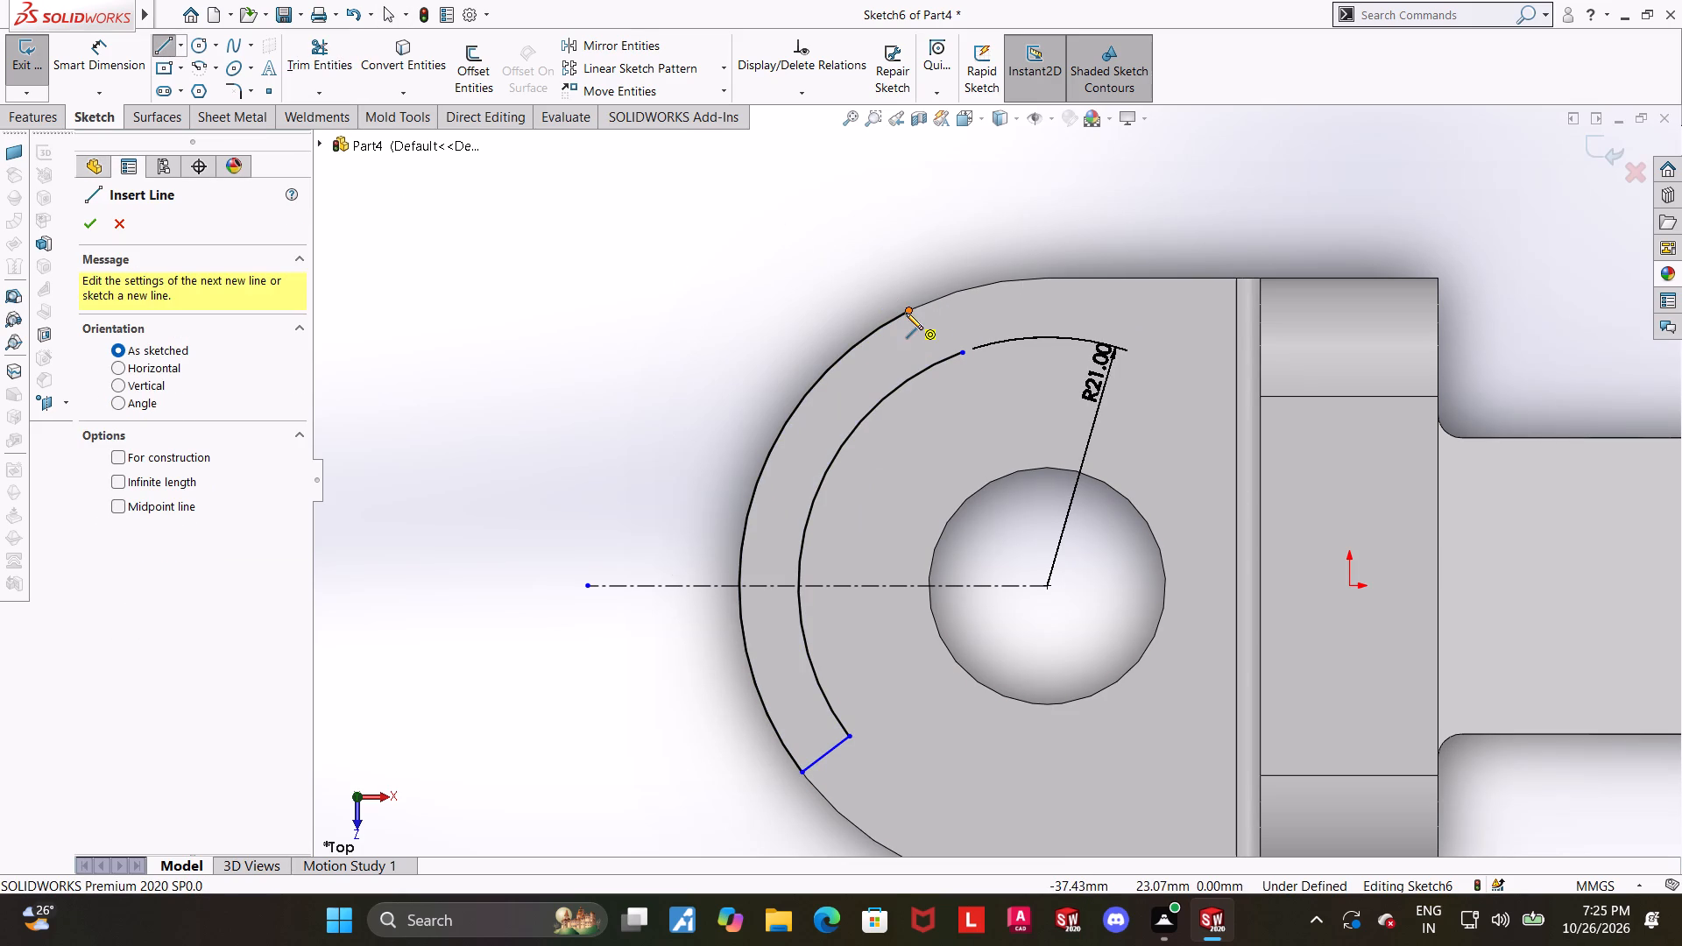
click(906, 313)
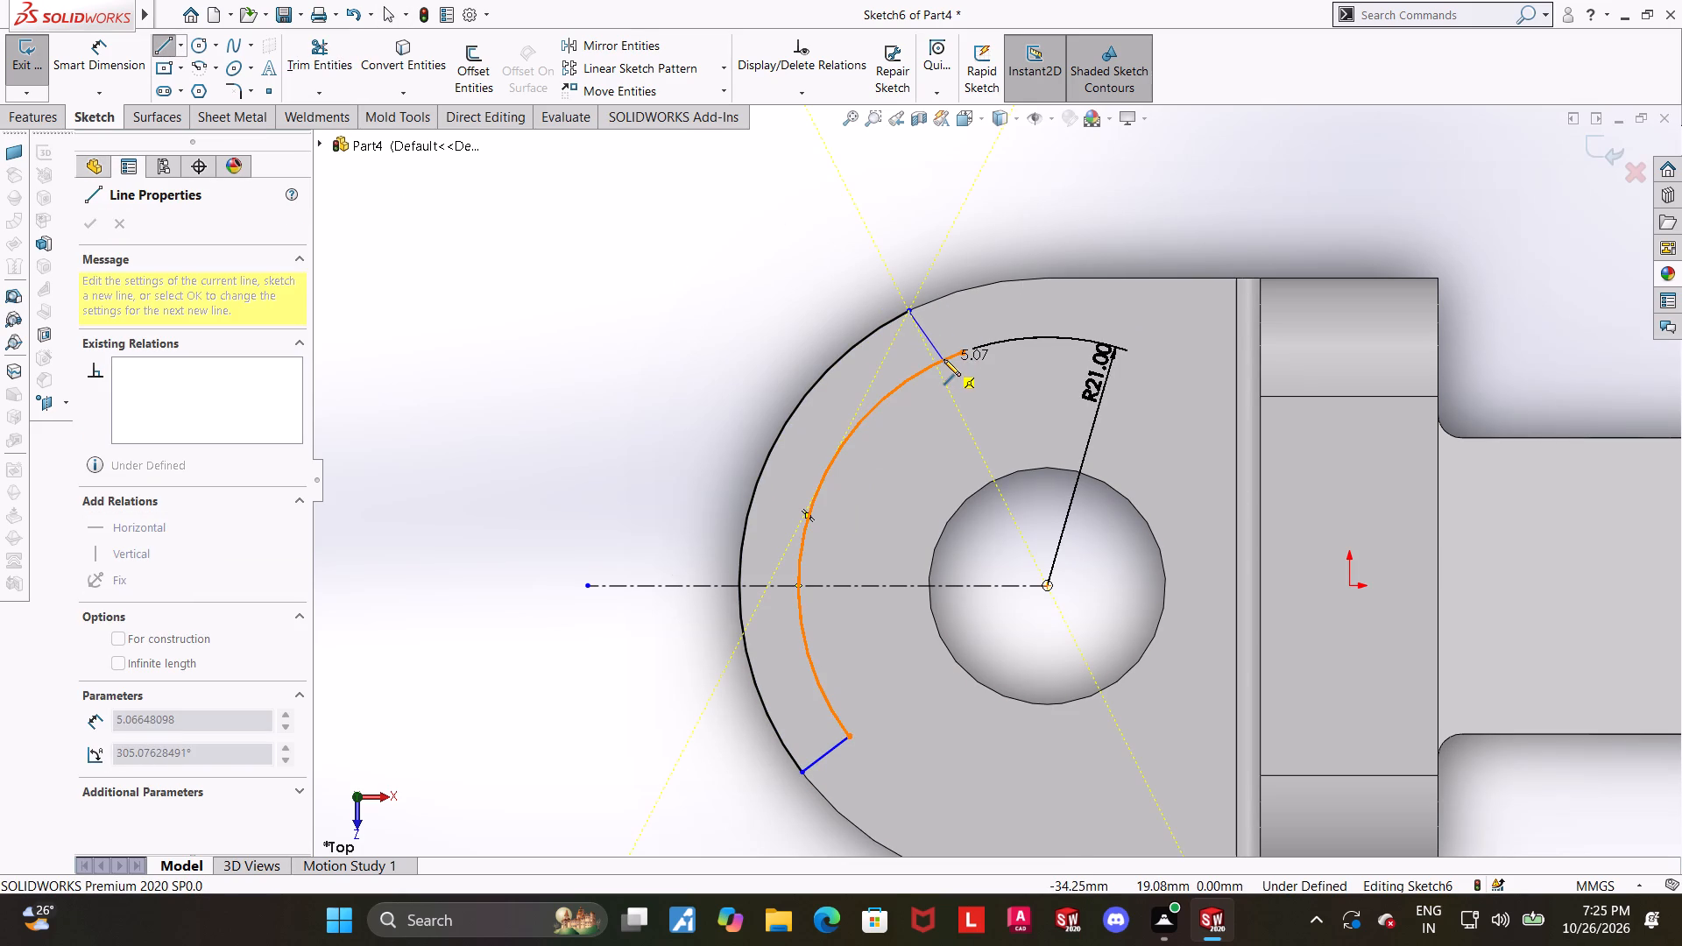
click(935, 359)
key(Escape)
key(Escape)
key(Escape)
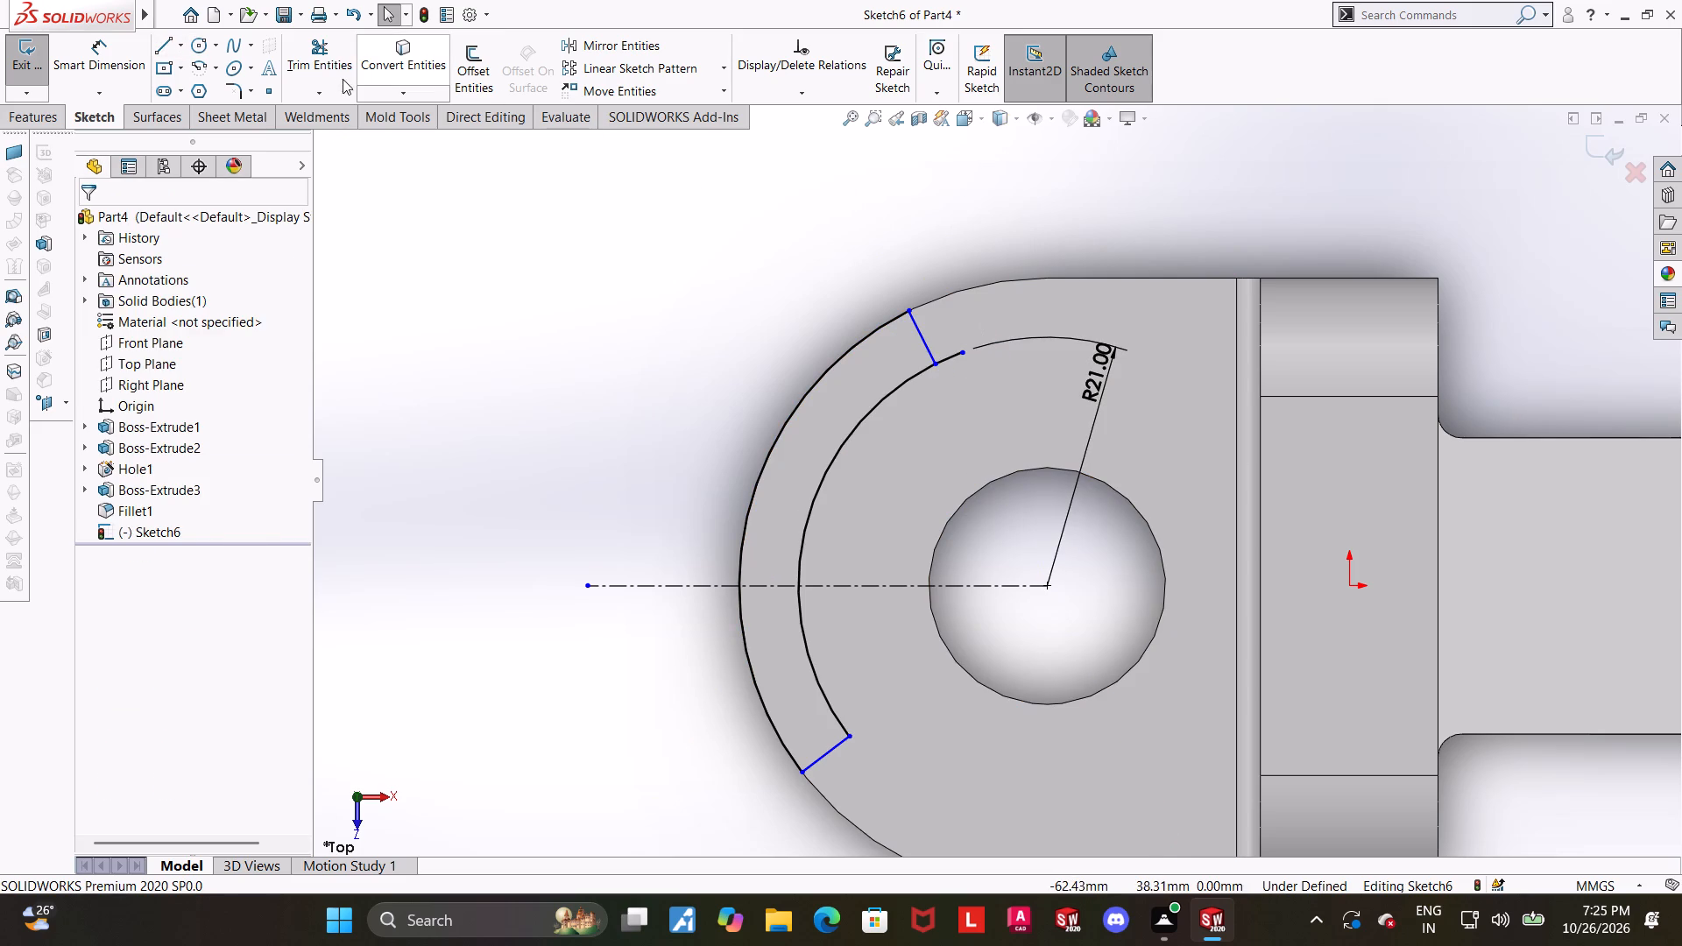
Trim off the inner arc's stub that extends past the new closing line.
click(332, 68)
drag(983, 385, 936, 320)
key(Escape)
key(Escape)
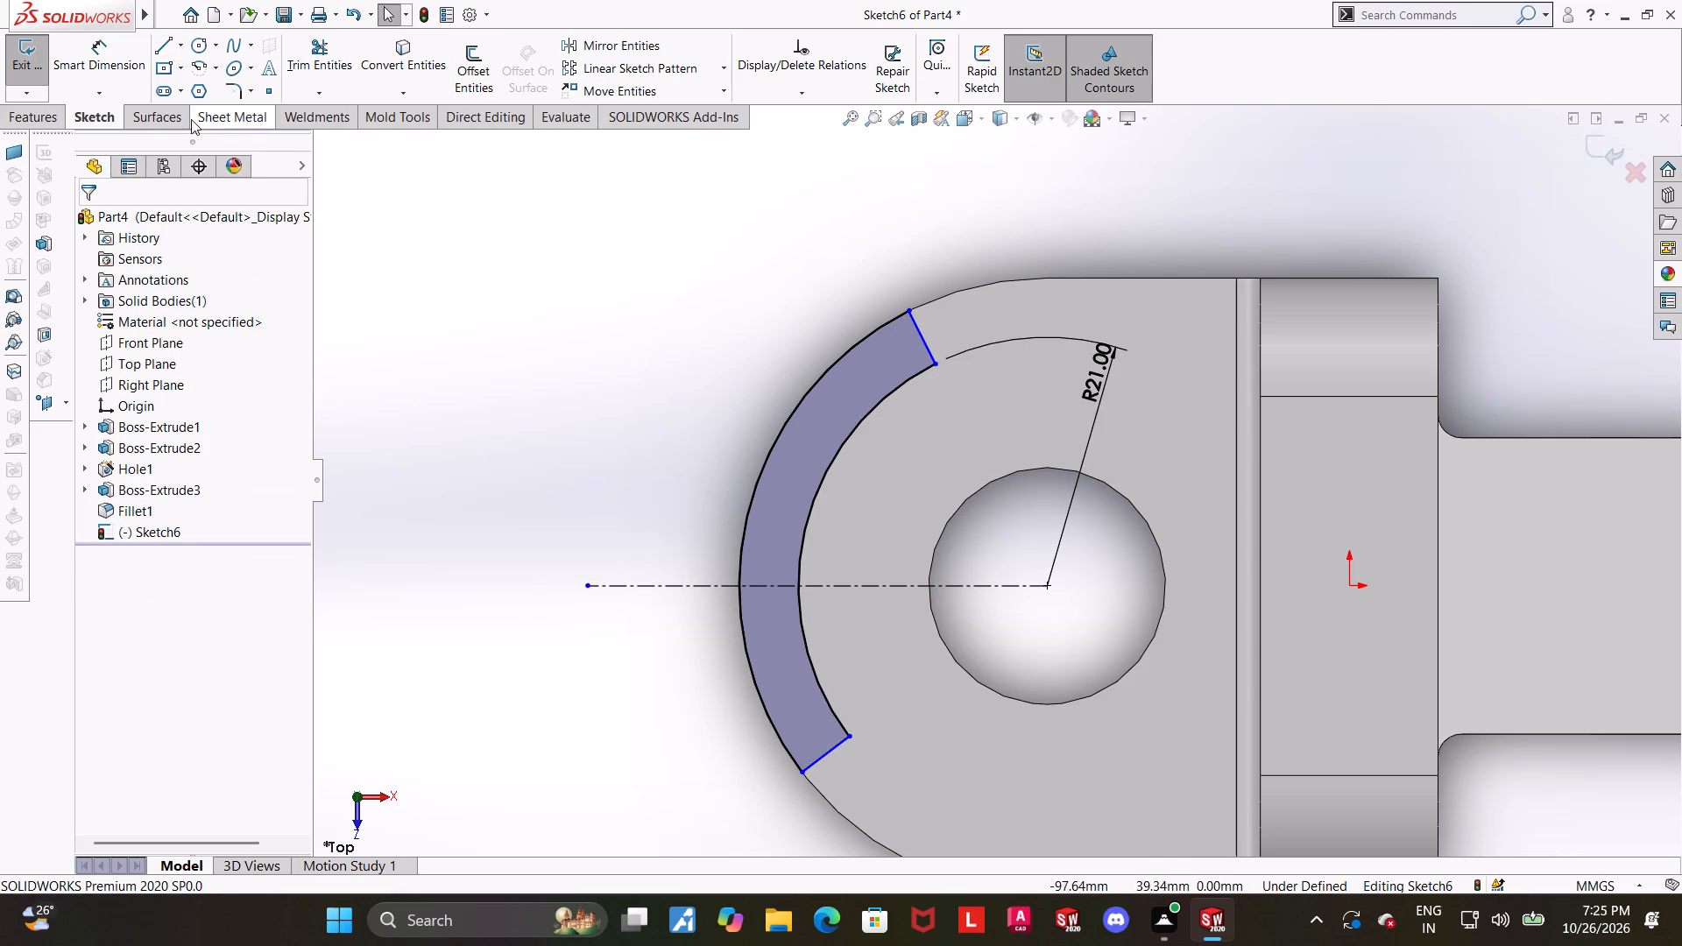
Dimension the angle between the notch profile's upper and lower end lines as 75°.
click(108, 63)
click(100, 47)
click(919, 332)
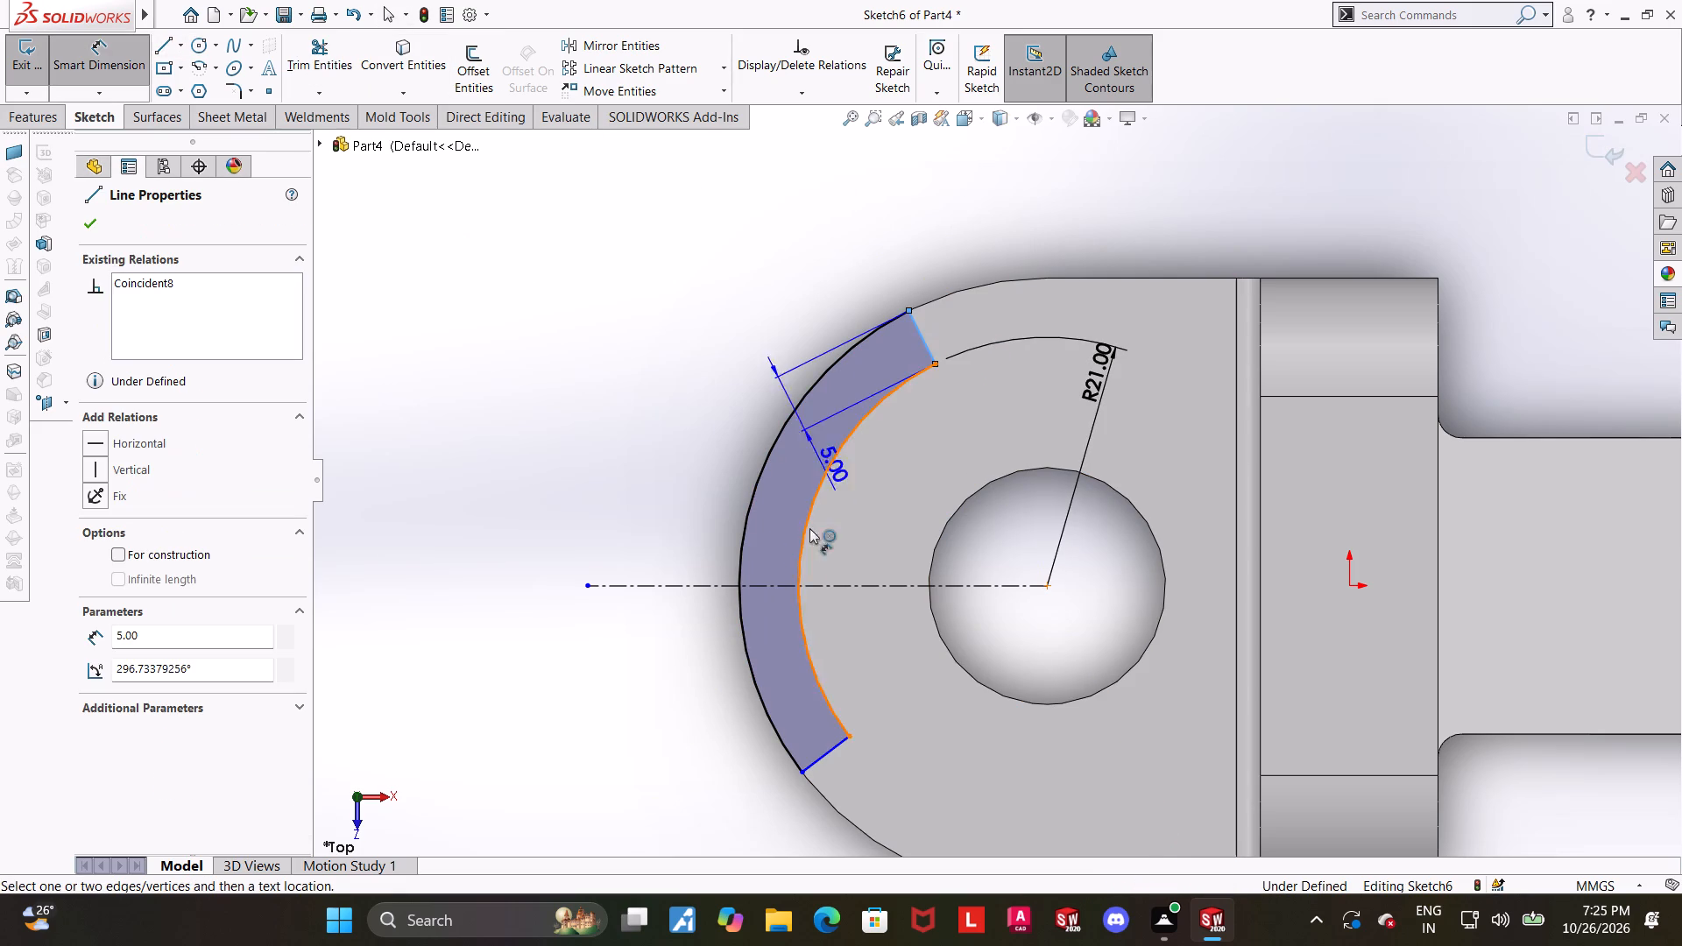
click(816, 758)
click(556, 639)
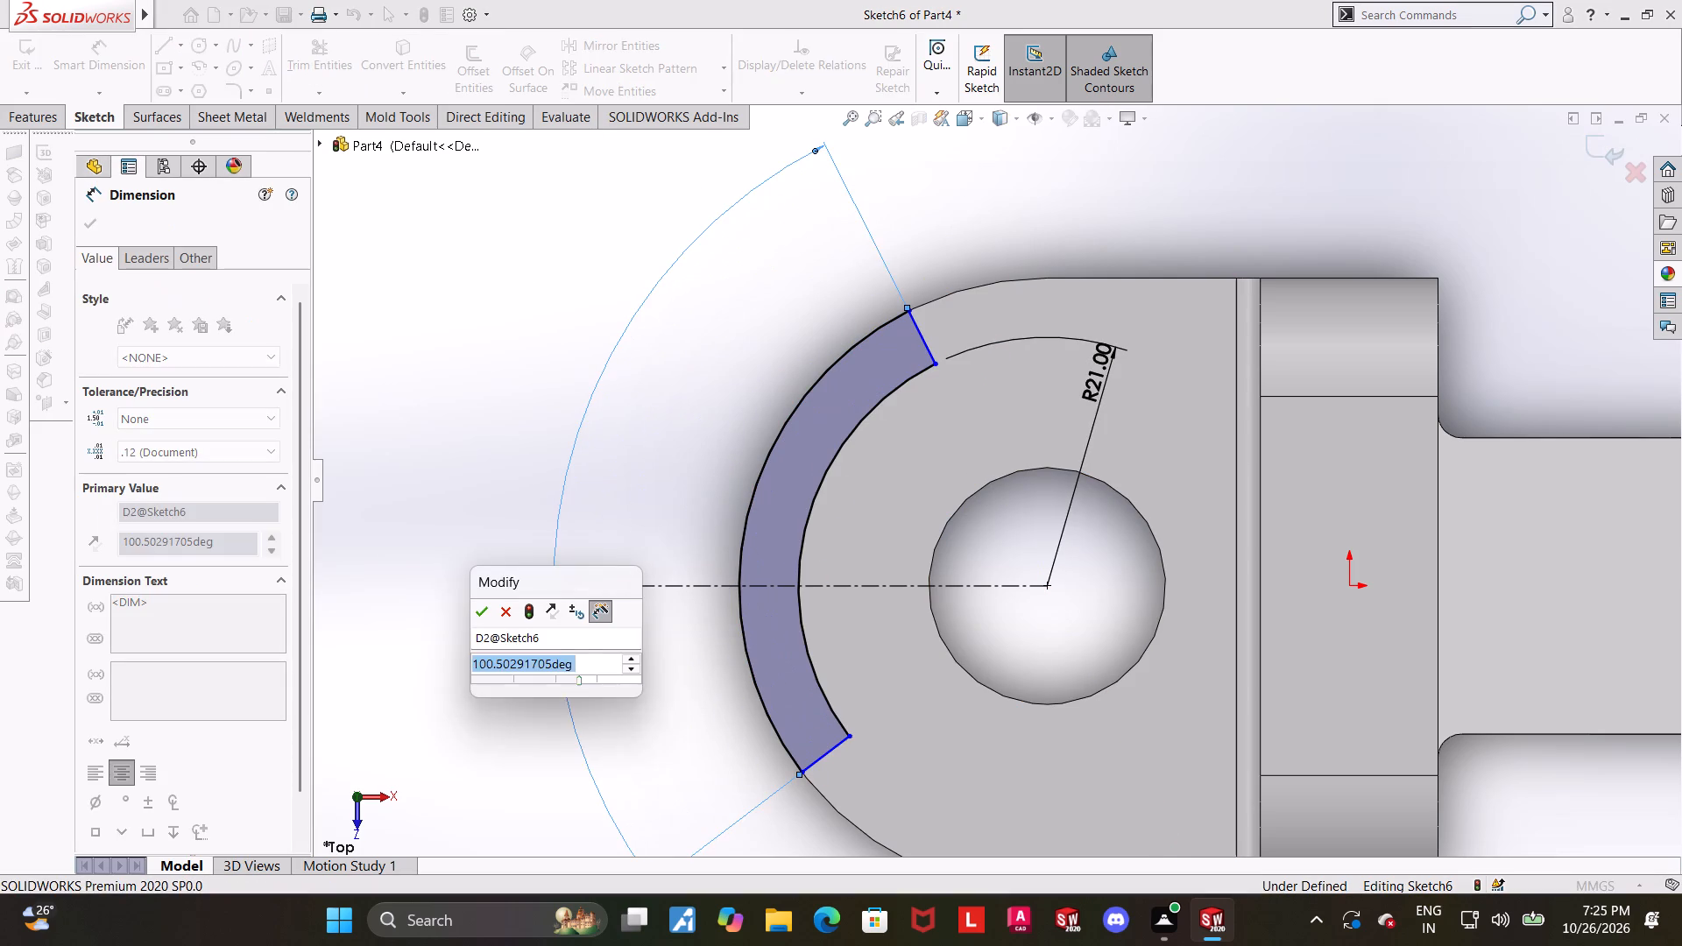
text(75)
key(Return)
key(Escape)
key(Escape)
drag(453, 519, 453, 510)
key(Escape)
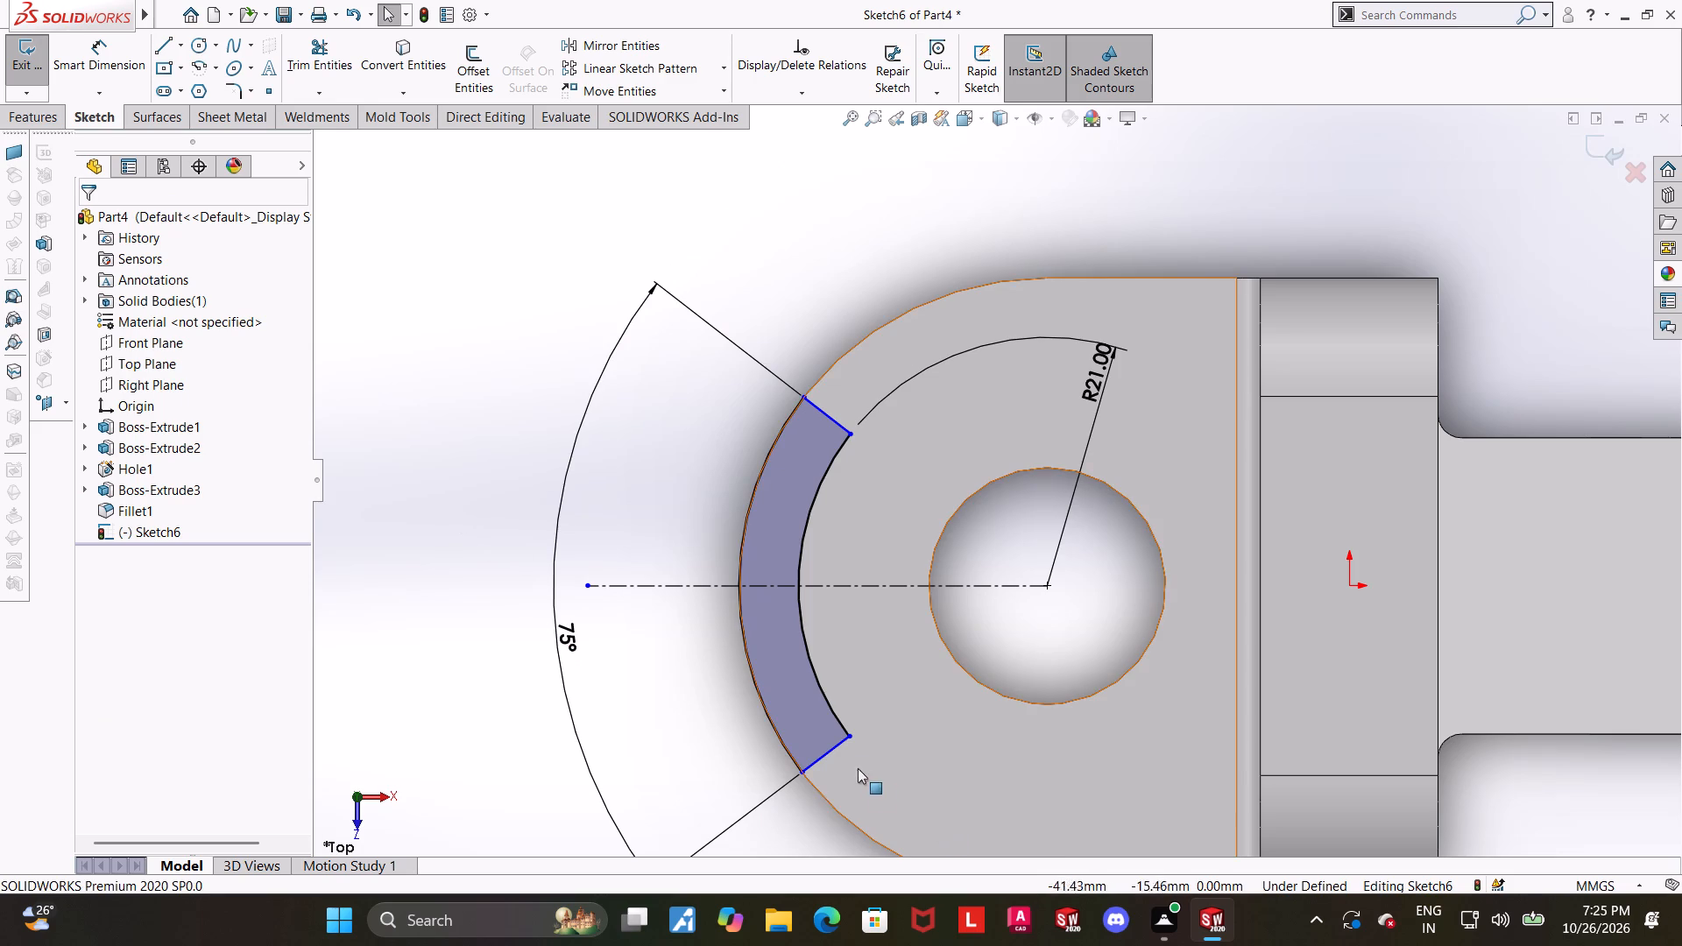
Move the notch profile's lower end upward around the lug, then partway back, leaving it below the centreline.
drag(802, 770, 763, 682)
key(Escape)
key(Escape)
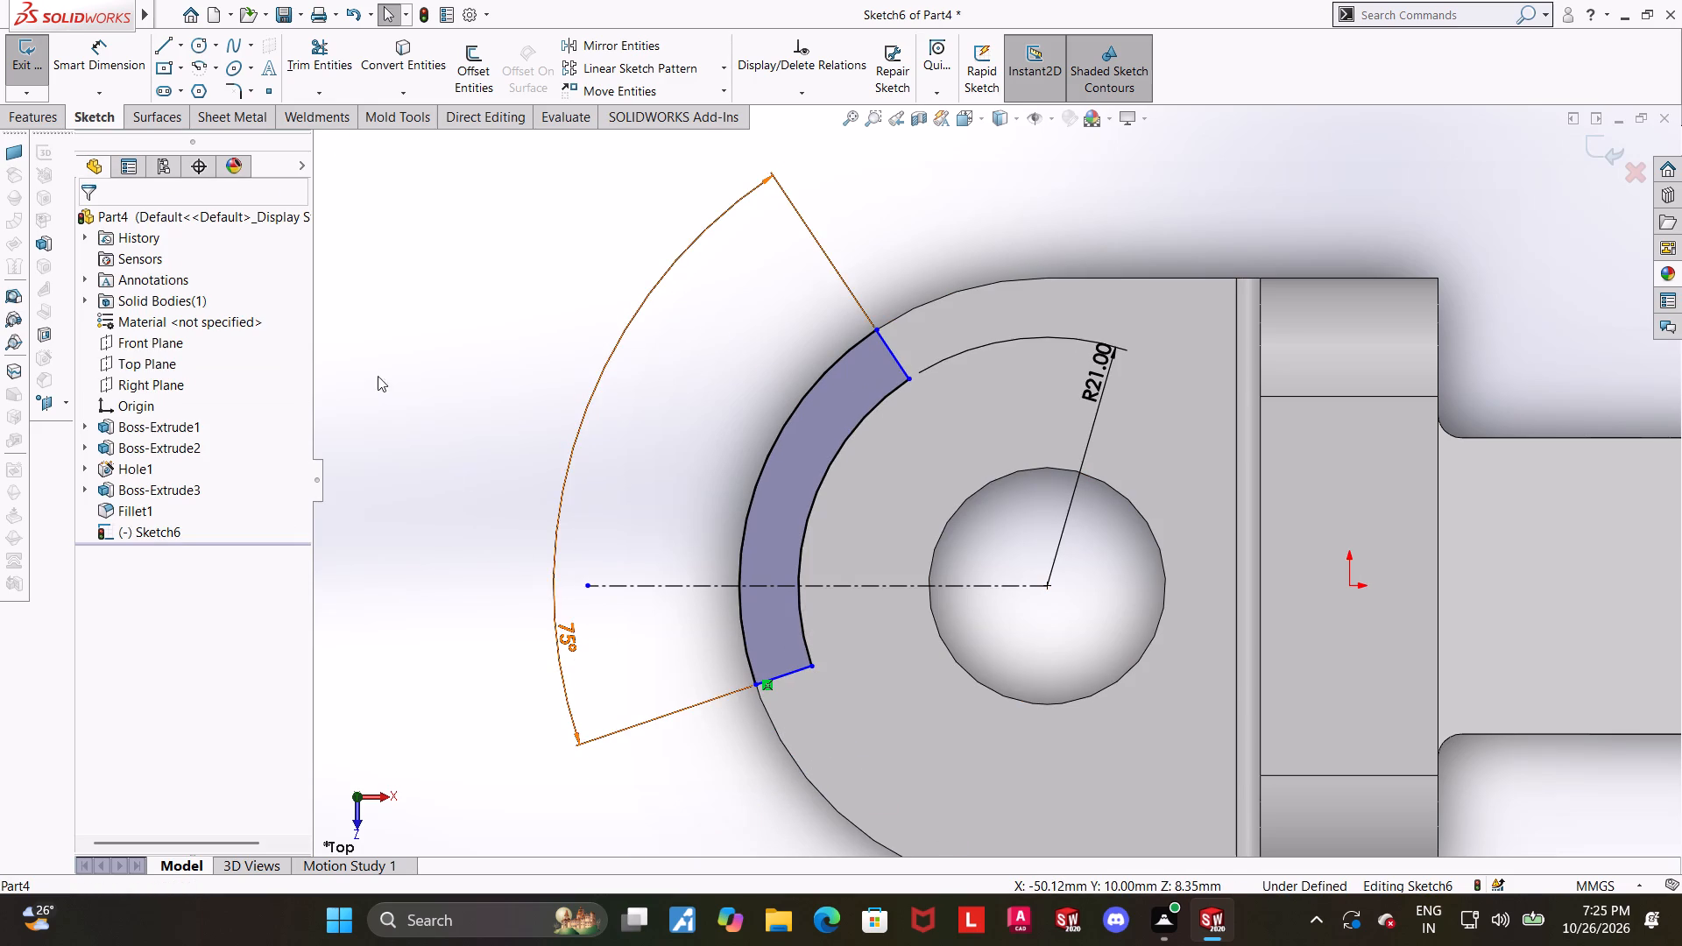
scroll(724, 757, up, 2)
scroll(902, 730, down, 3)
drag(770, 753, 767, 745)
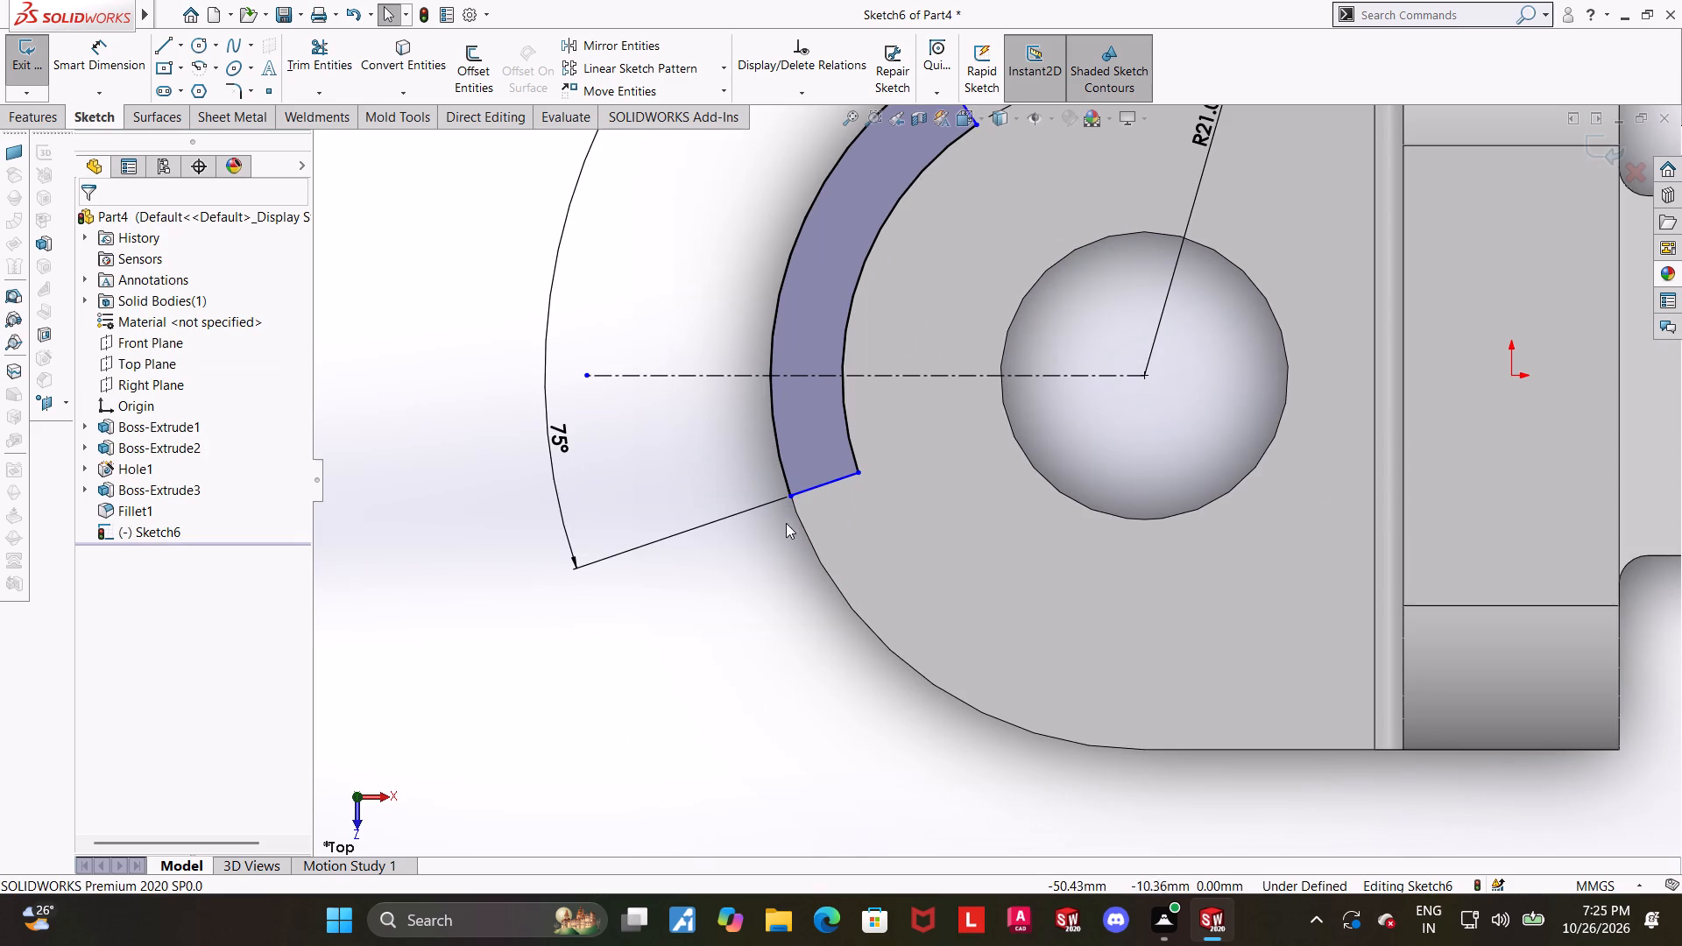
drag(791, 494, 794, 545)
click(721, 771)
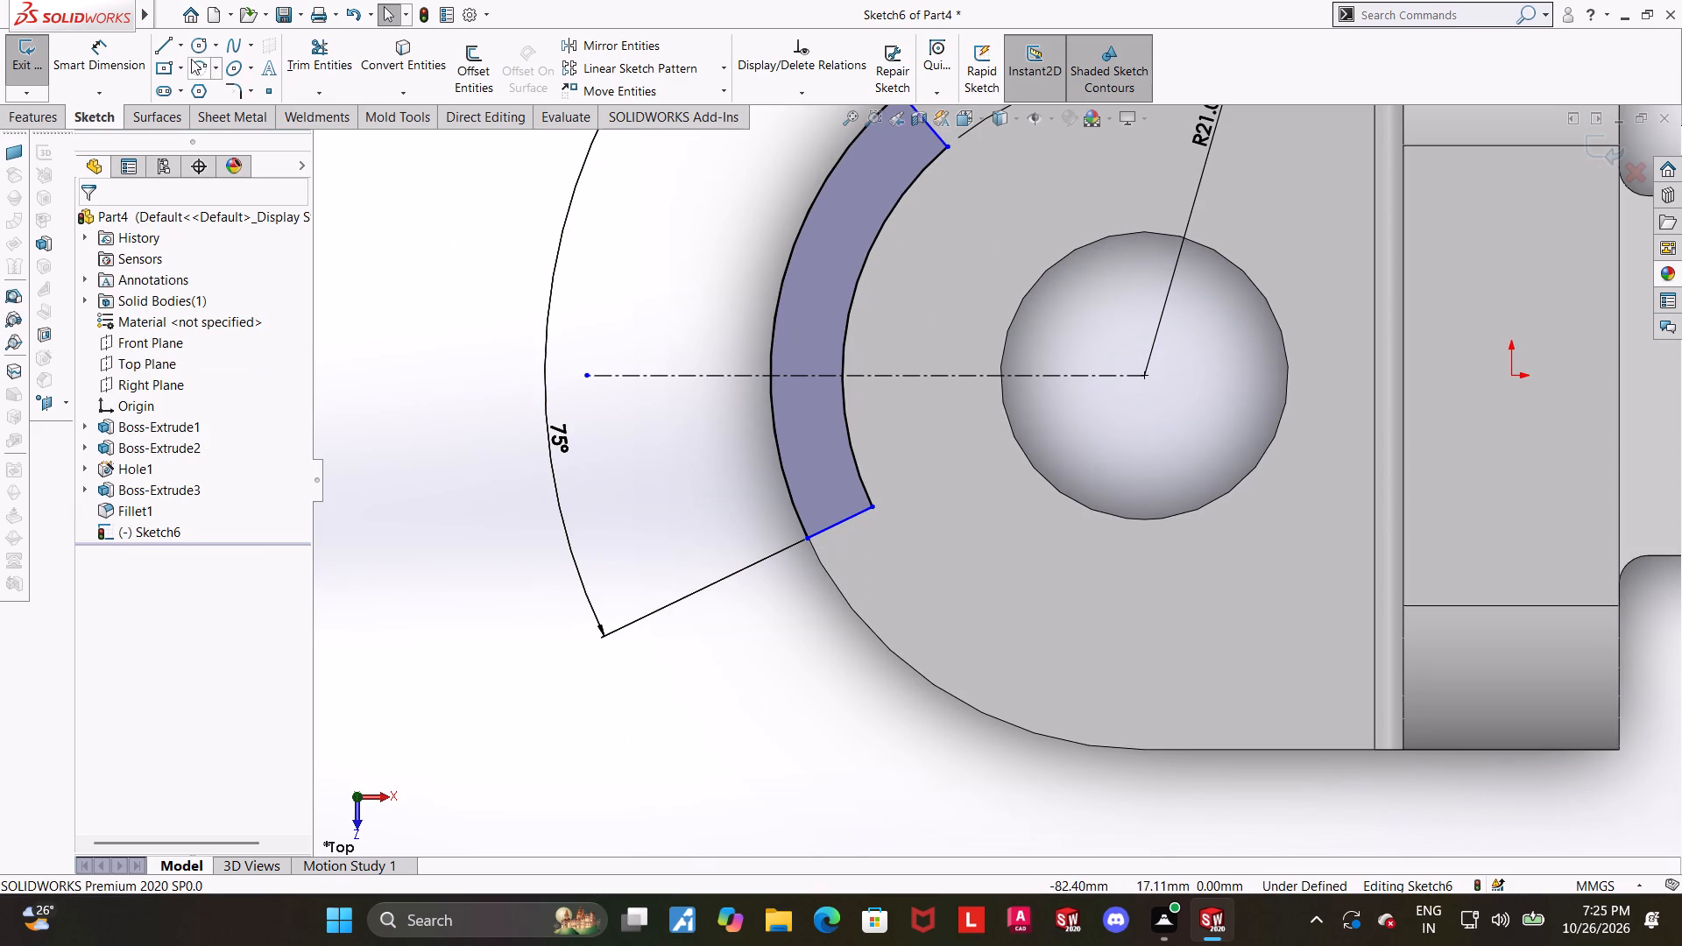
Draw a 5 mm line across the arc band from outer to inner arc, between the centreline and the lower end.
click(172, 42)
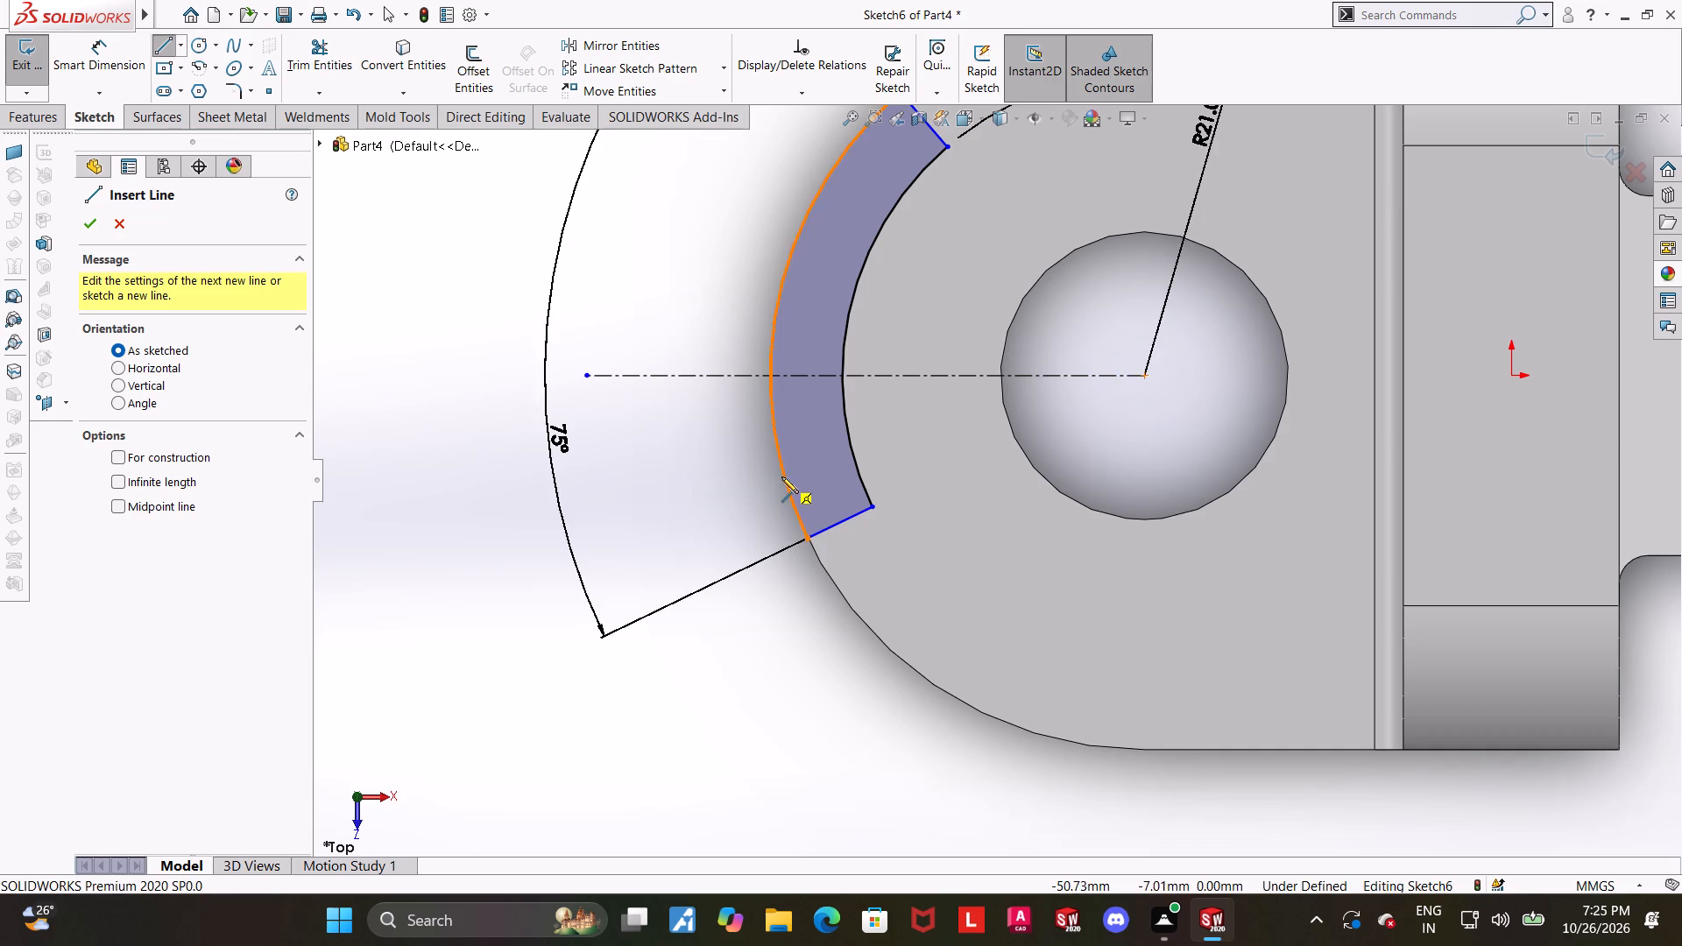
click(781, 477)
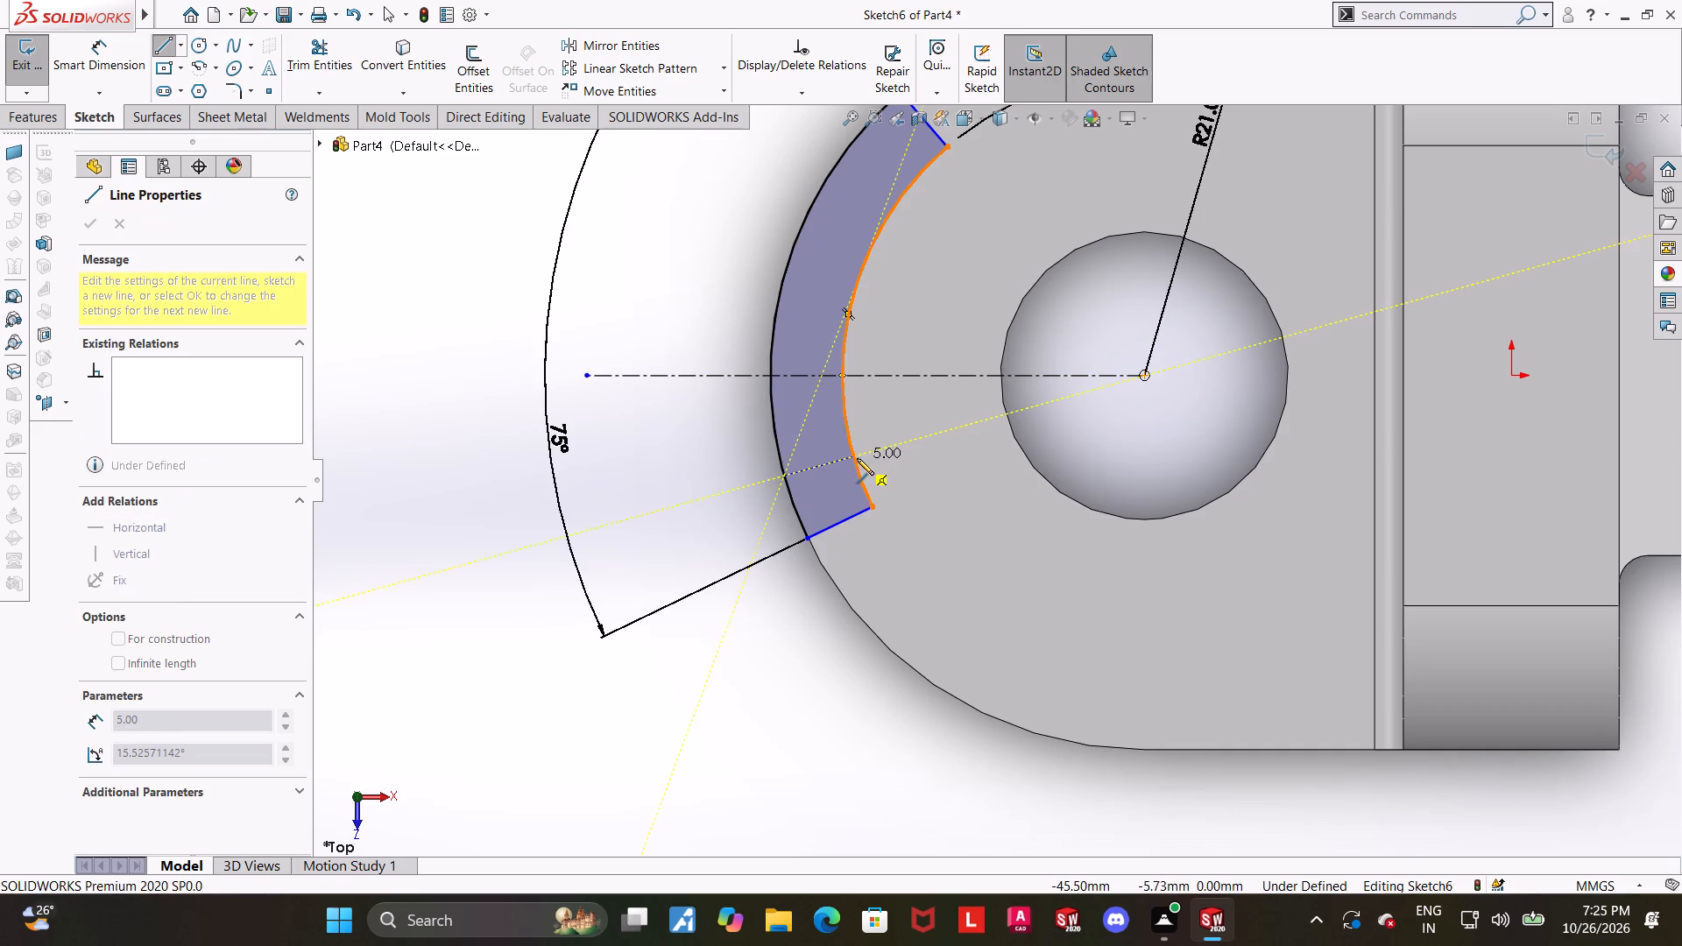
click(857, 458)
key(Escape)
key(Escape)
key(Escape)
Dimension the angle between the centreline and the new cross line as 15°.
click(117, 49)
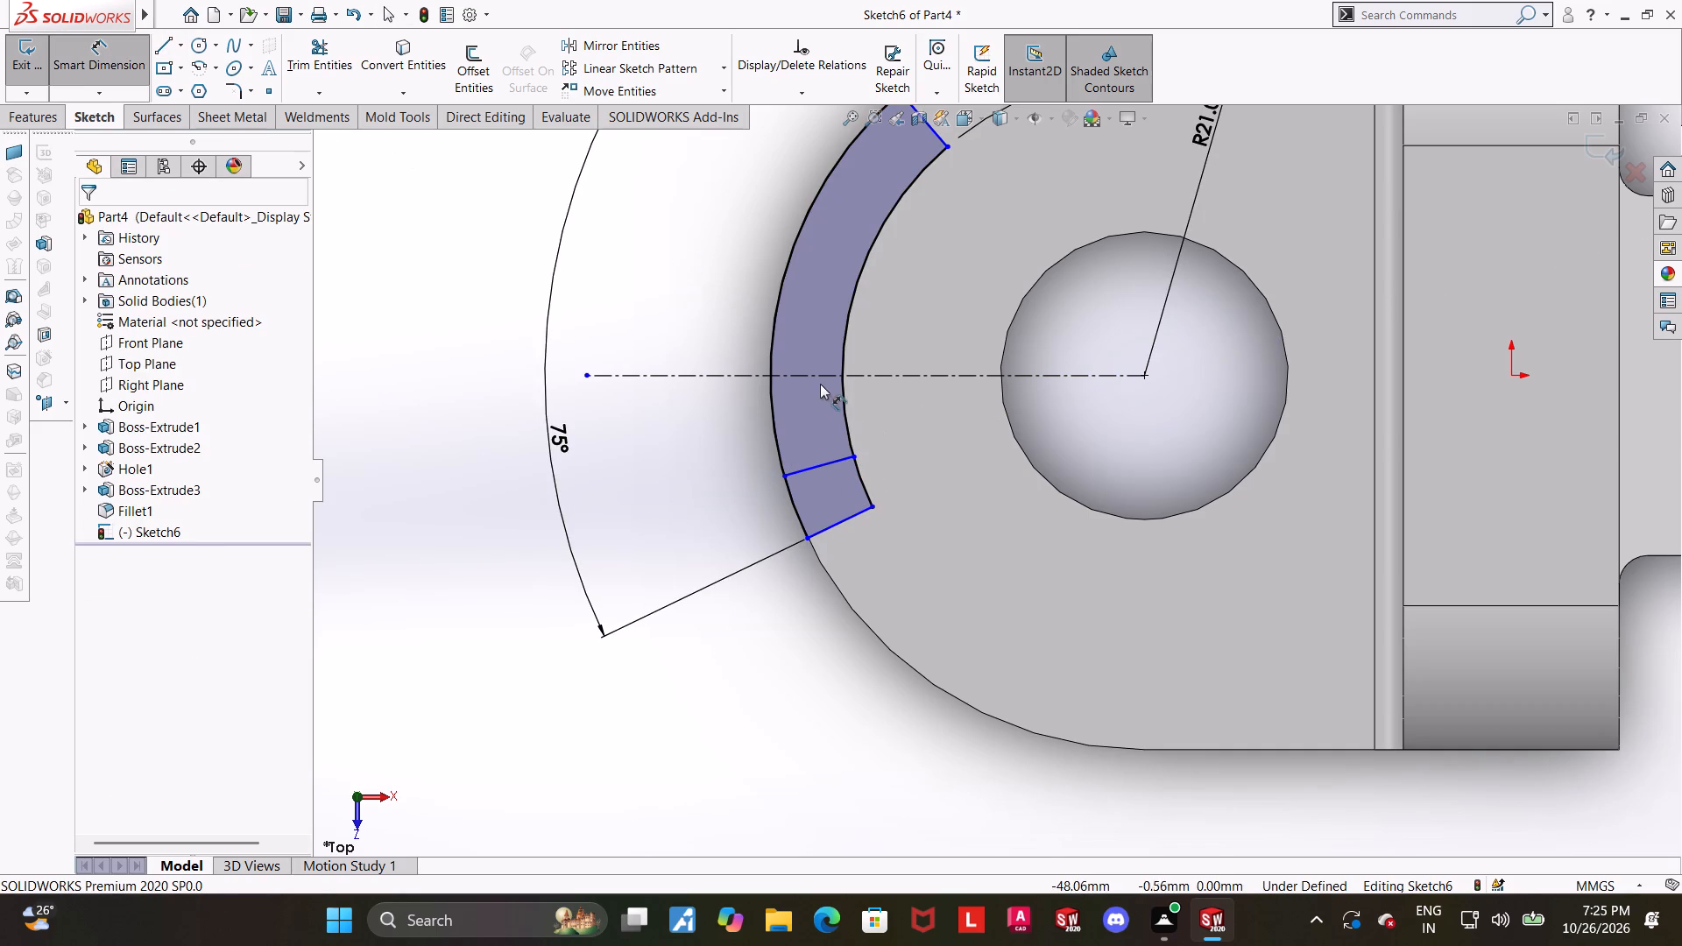
click(815, 376)
click(812, 466)
click(708, 442)
text(15)
key(Return)
key(Escape)
key(Escape)
click(774, 625)
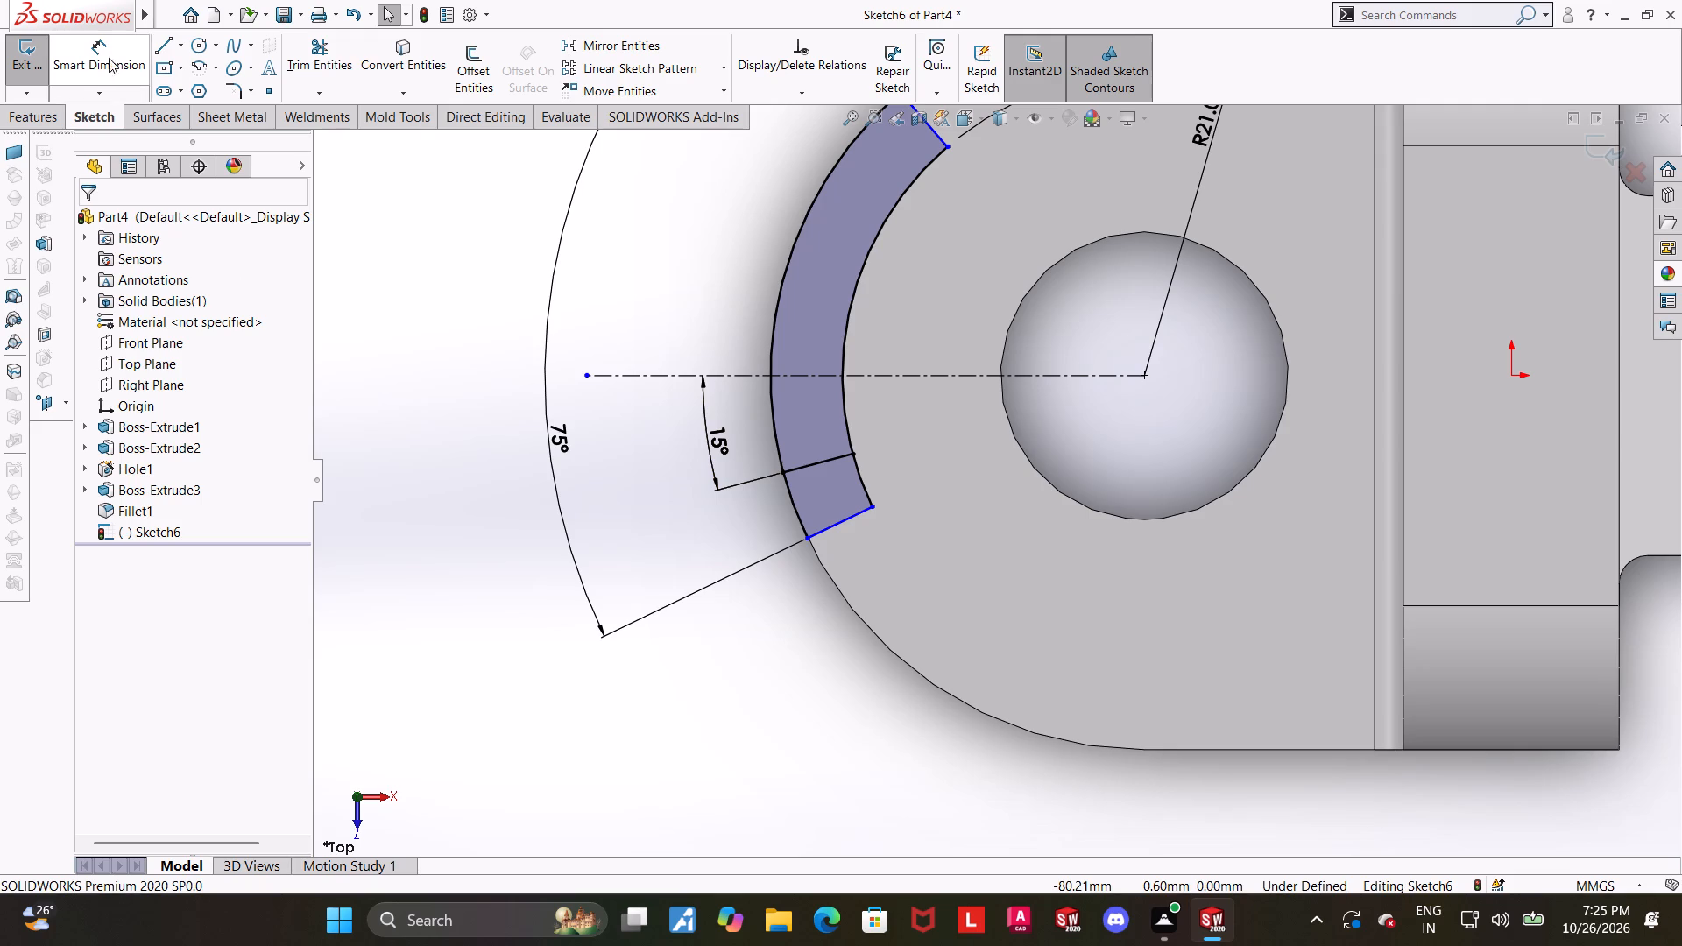
Dimension the angle between the cross line and the notch profile's lower end line as 15°.
drag(102, 48, 110, 47)
click(830, 461)
click(850, 519)
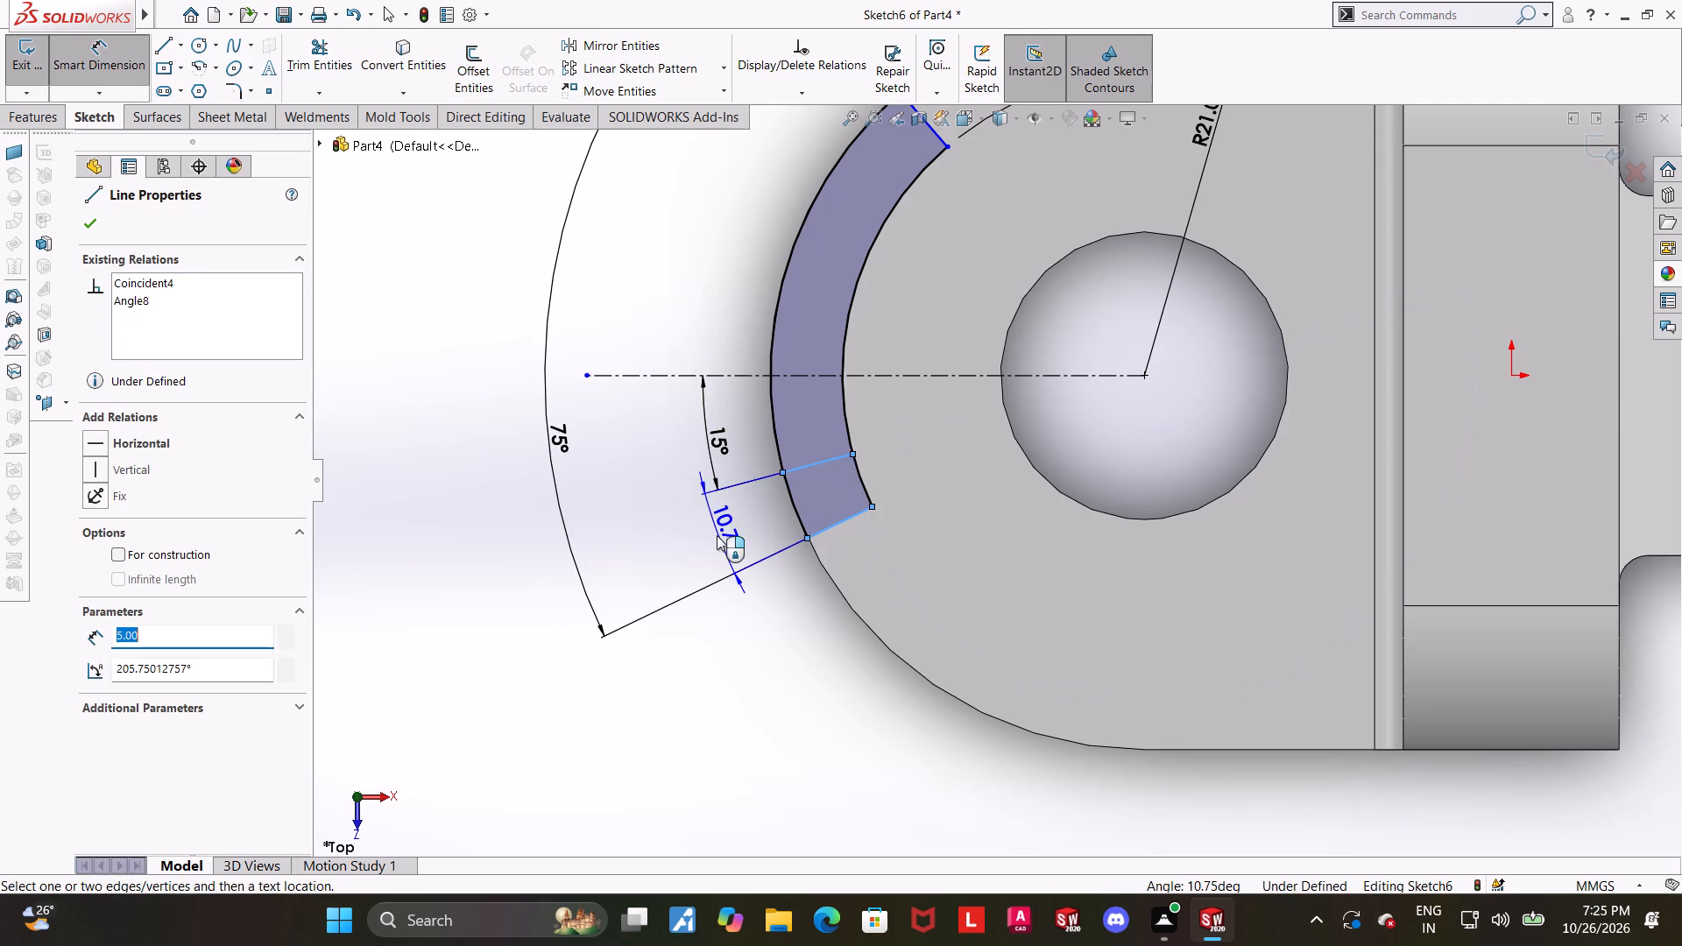
click(717, 535)
text(15)
key(Return)
key(Escape)
Mirror the cross line and the lower end line about the horizontal centreline.
scroll(624, 436, up, 3)
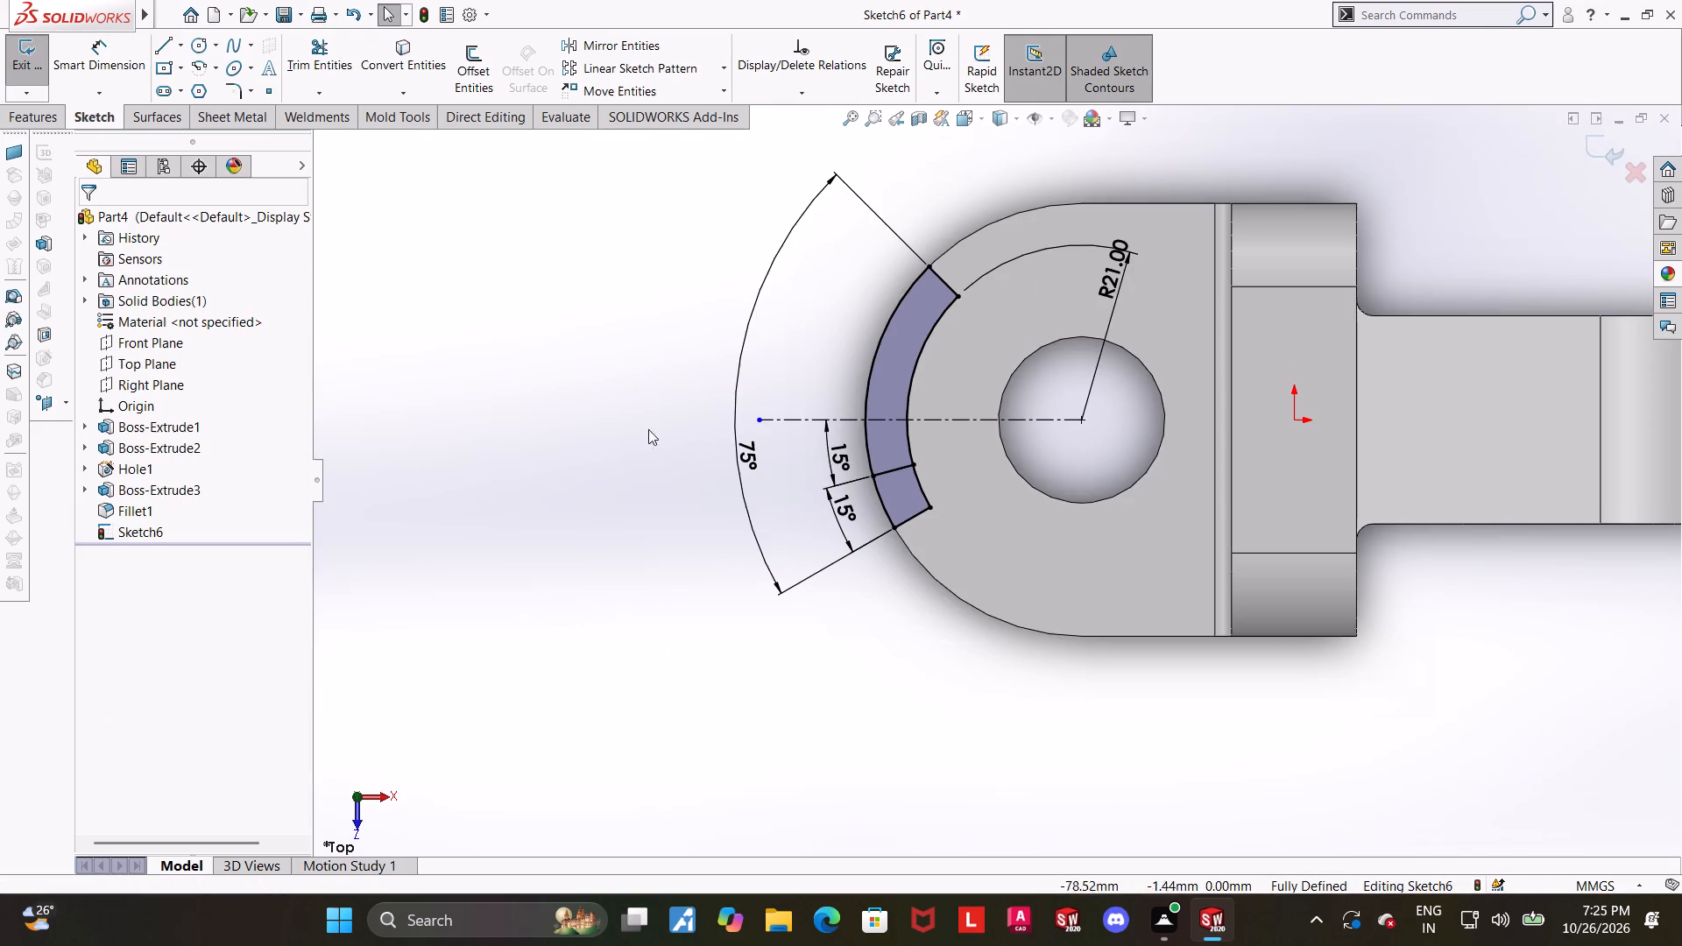
scroll(965, 203, down, 2)
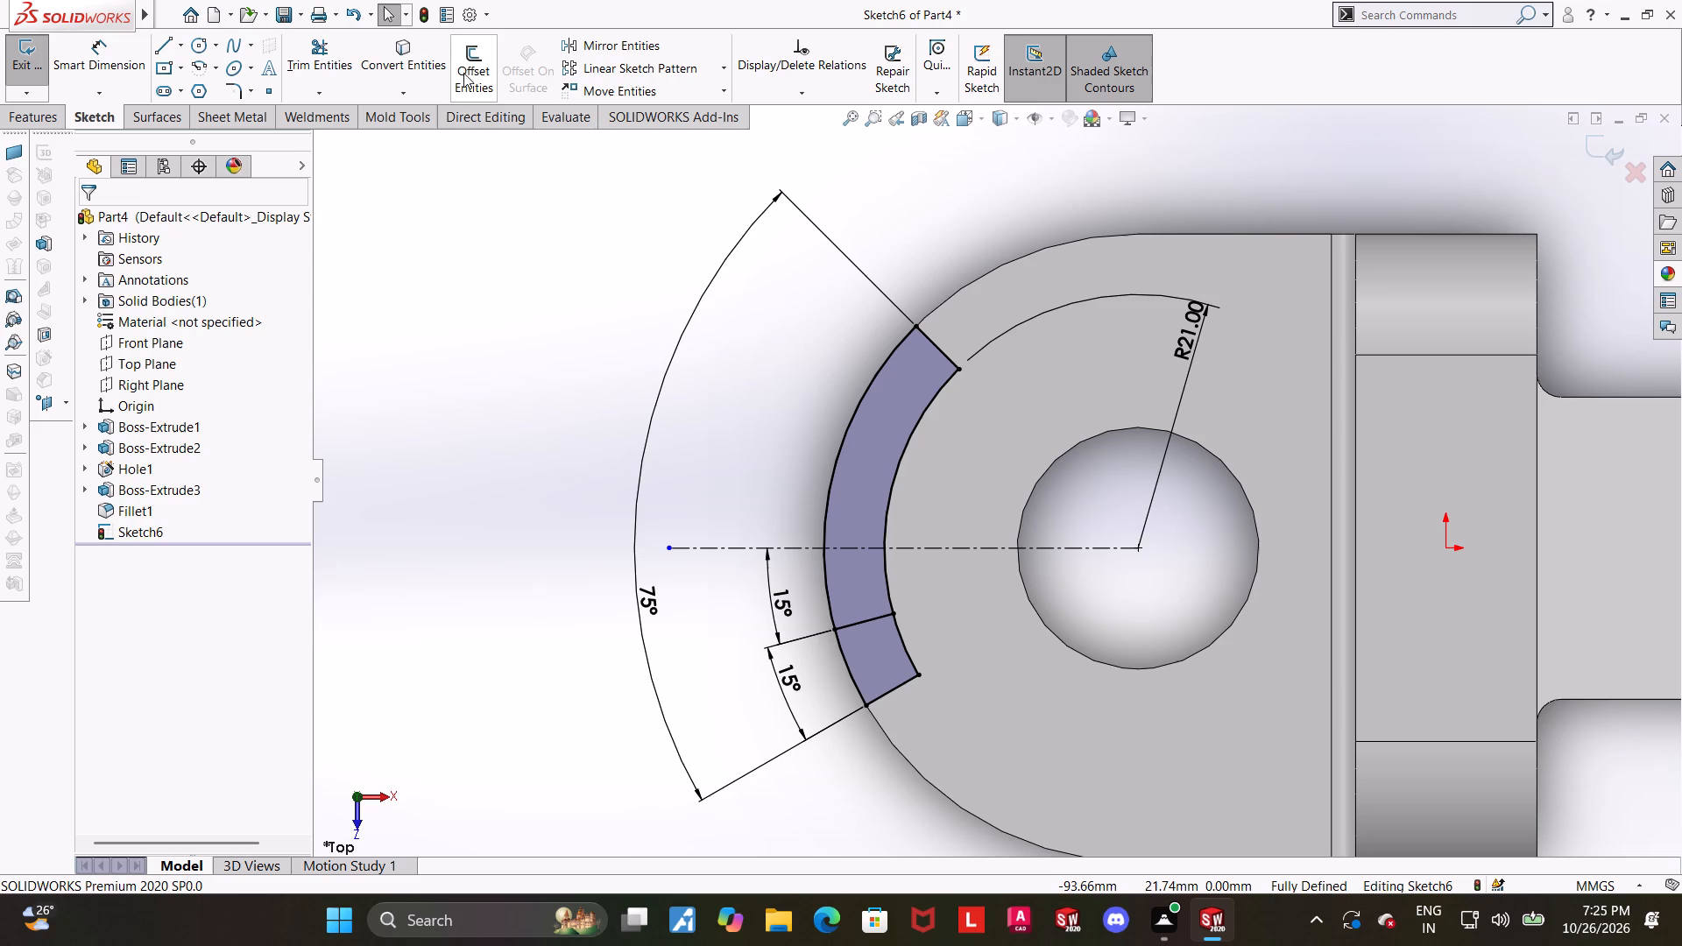
click(595, 47)
click(873, 621)
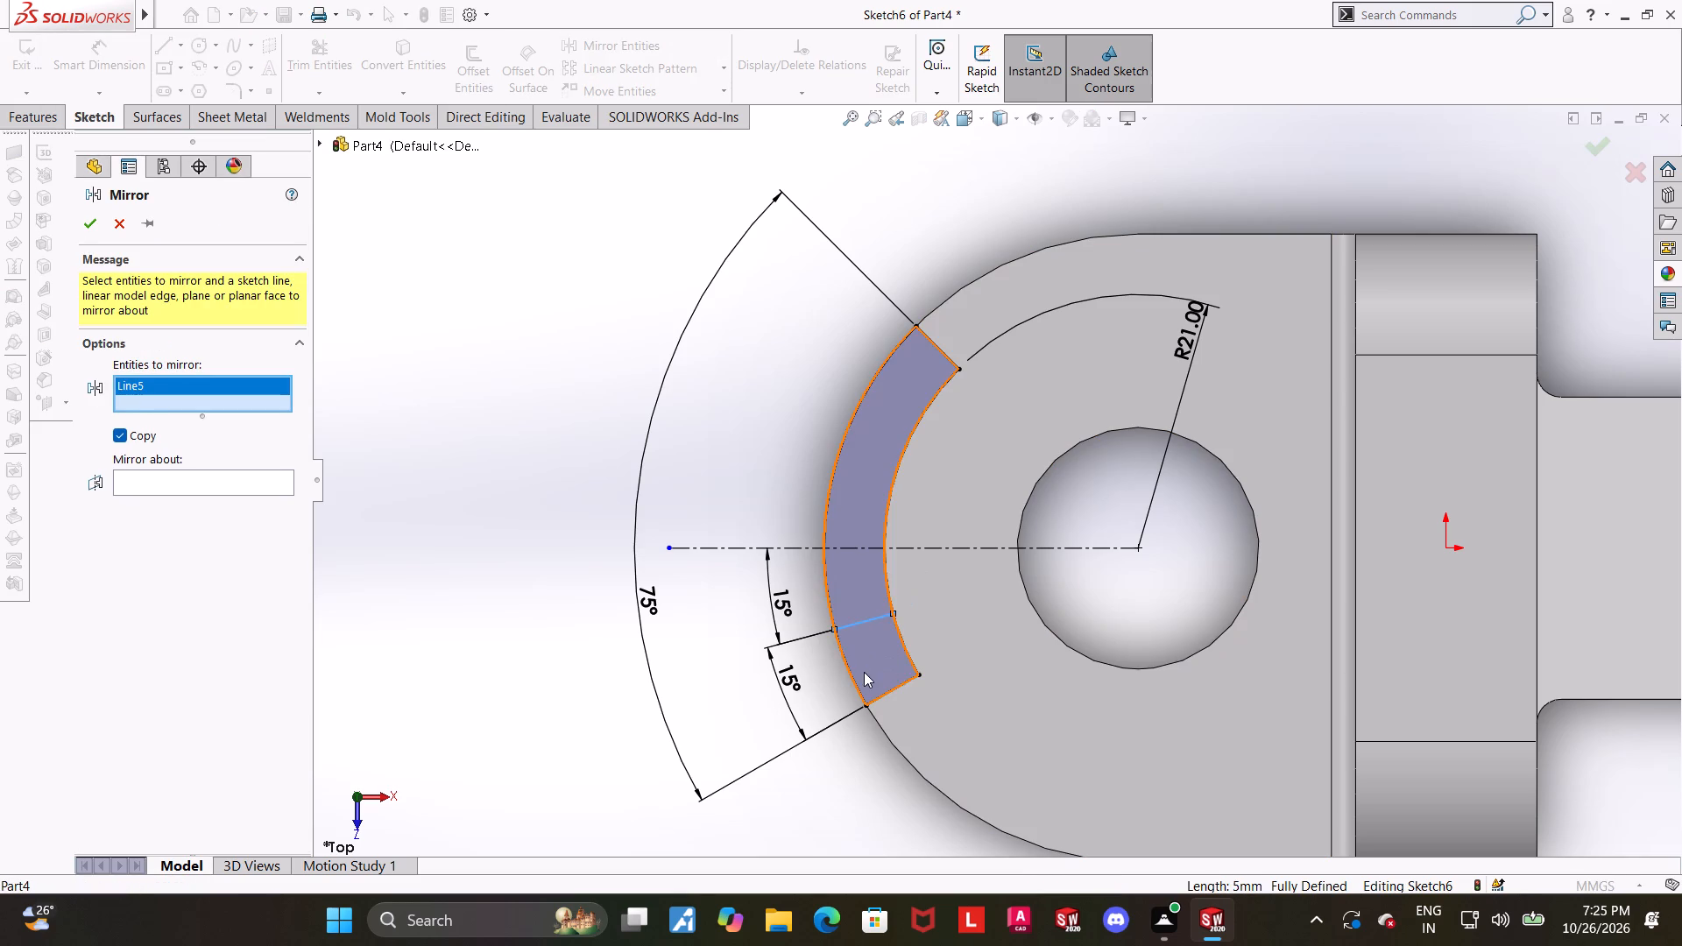
click(902, 688)
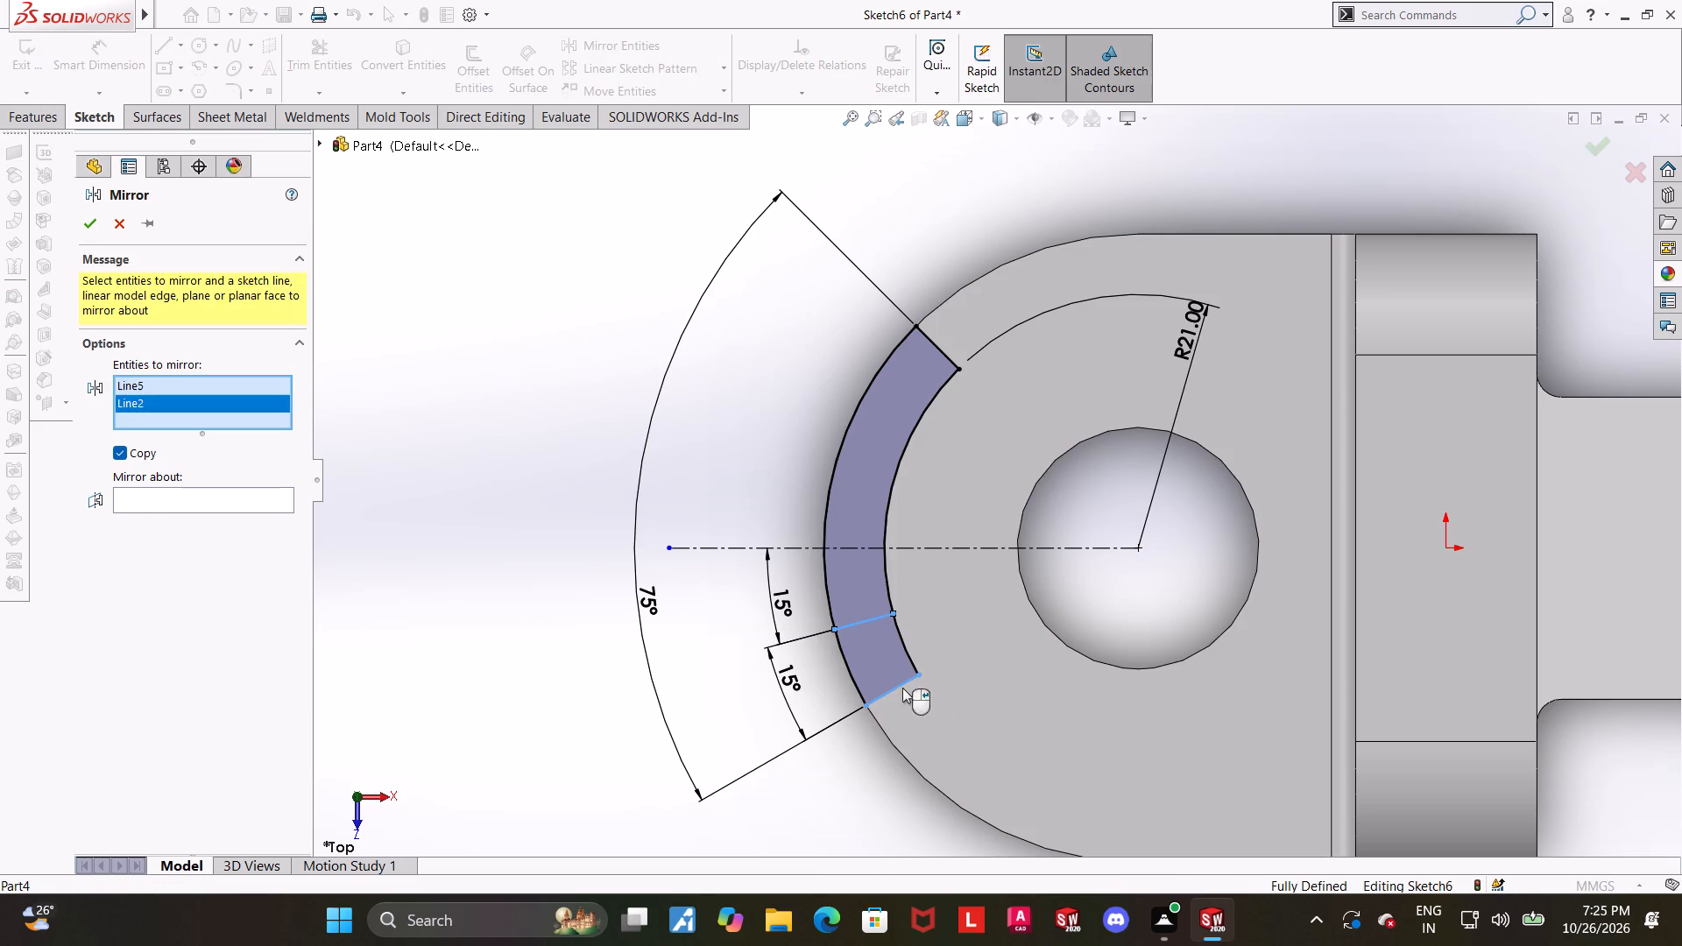
click(152, 492)
click(809, 547)
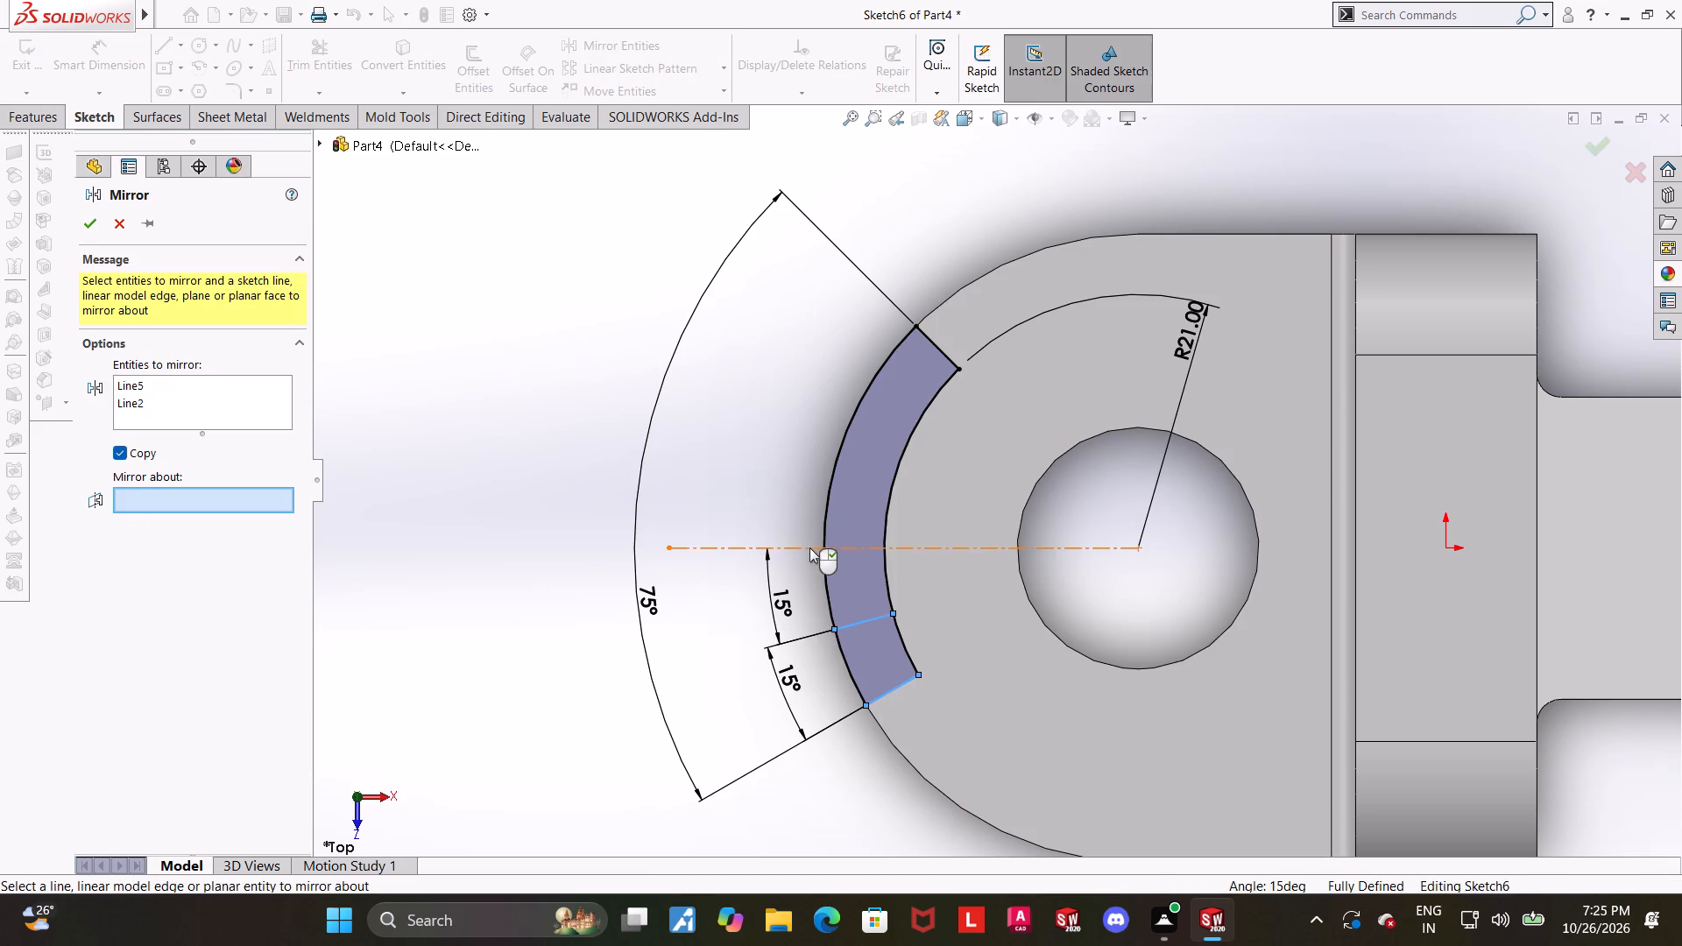
click(81, 225)
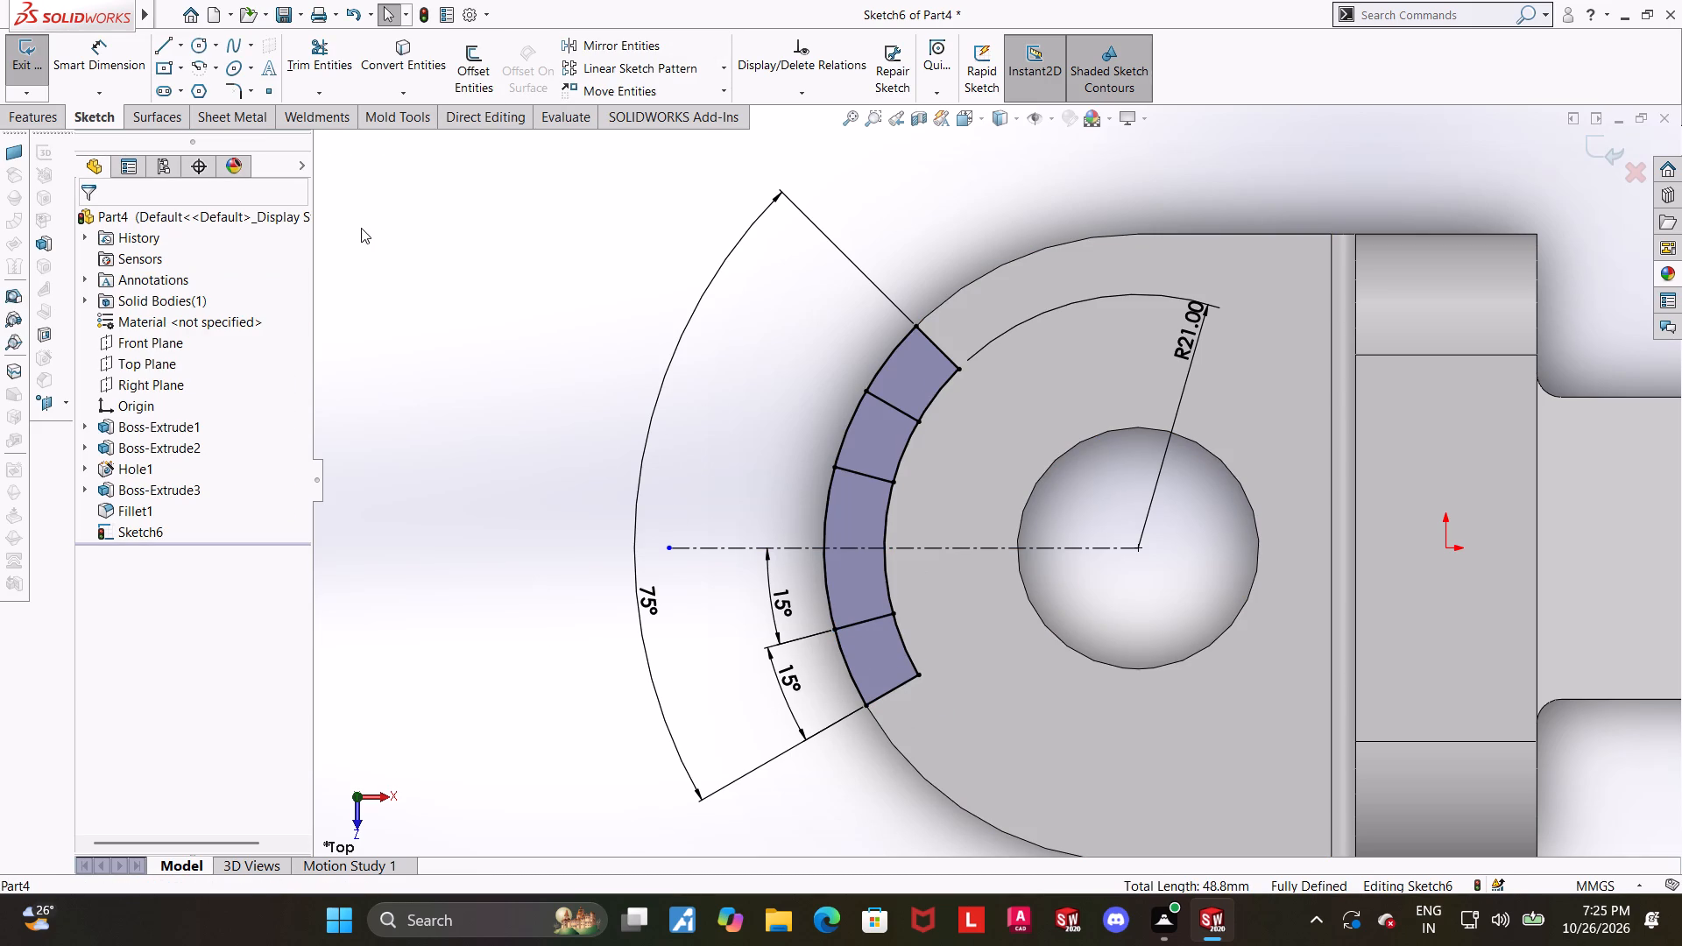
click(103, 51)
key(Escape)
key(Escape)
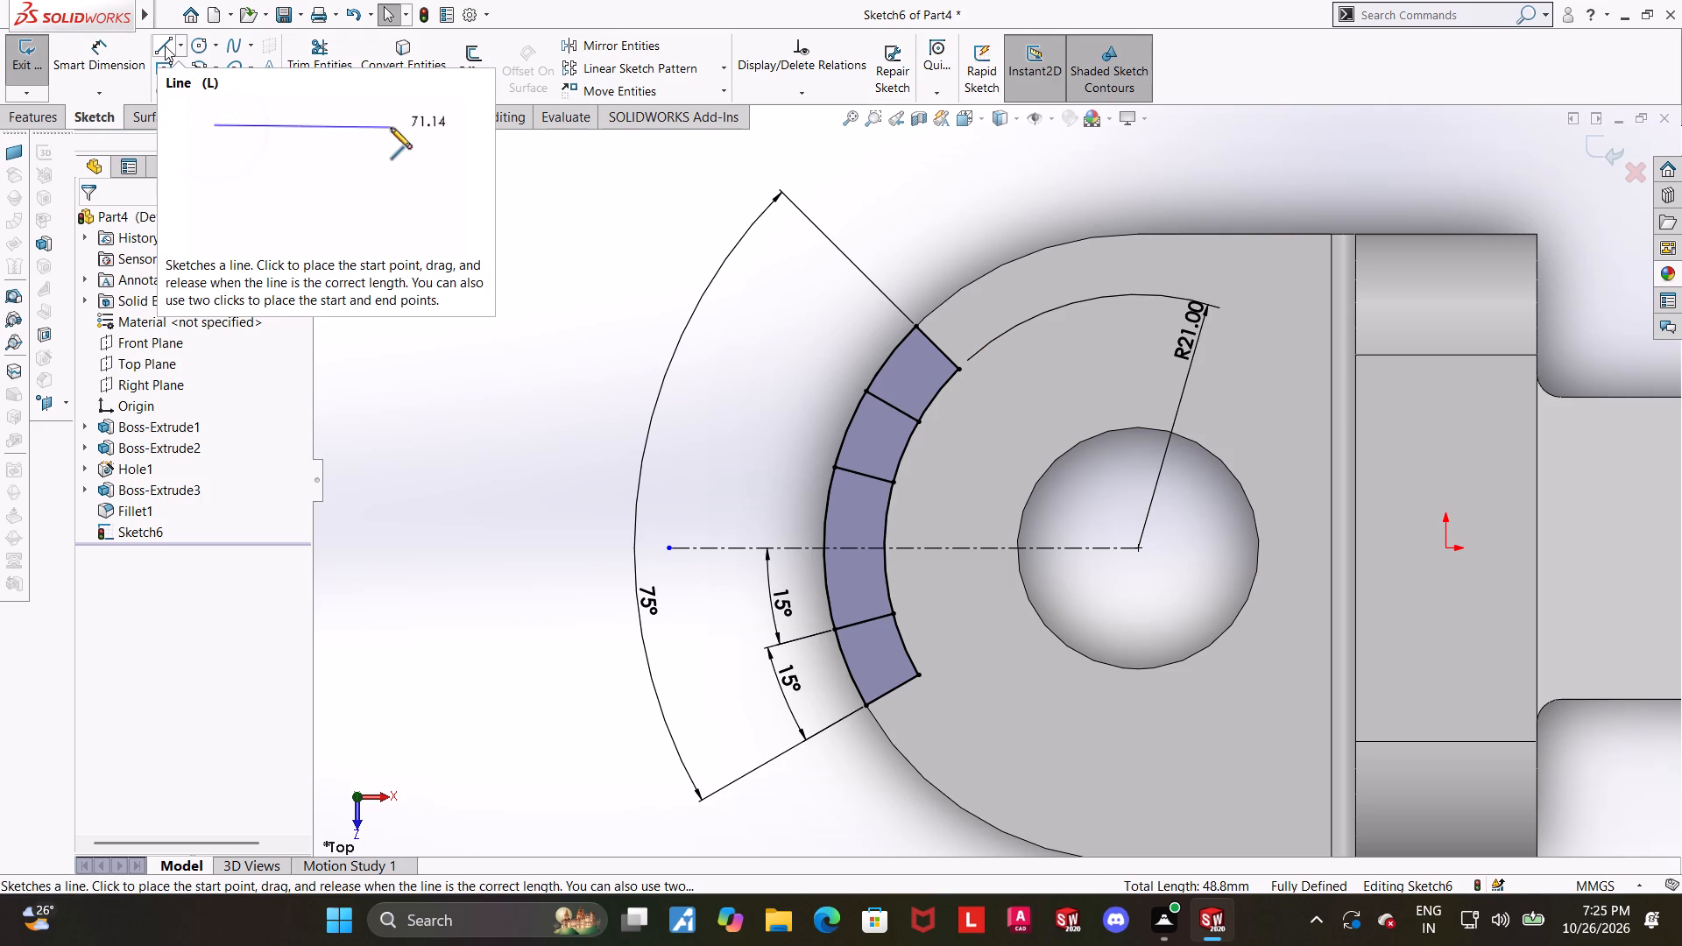
Draw a horizontal line across the arc band along the centreline, from the outer arc to the inner arc.
click(165, 46)
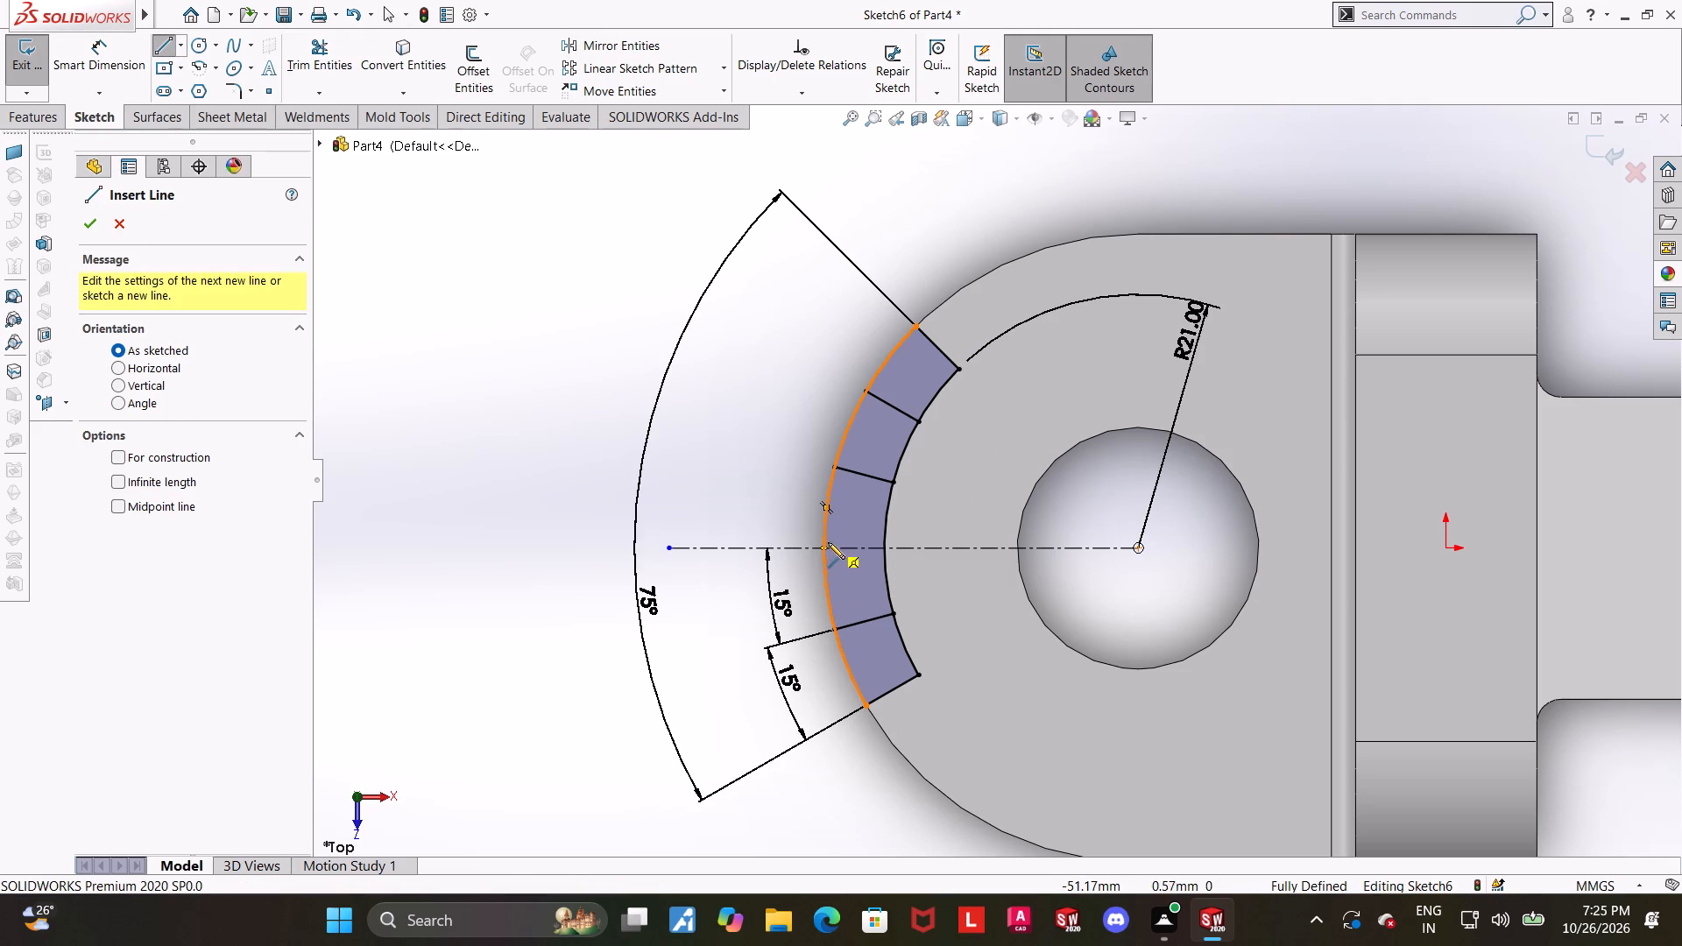
click(824, 545)
click(884, 548)
key(Escape)
key(Escape)
key(Escape)
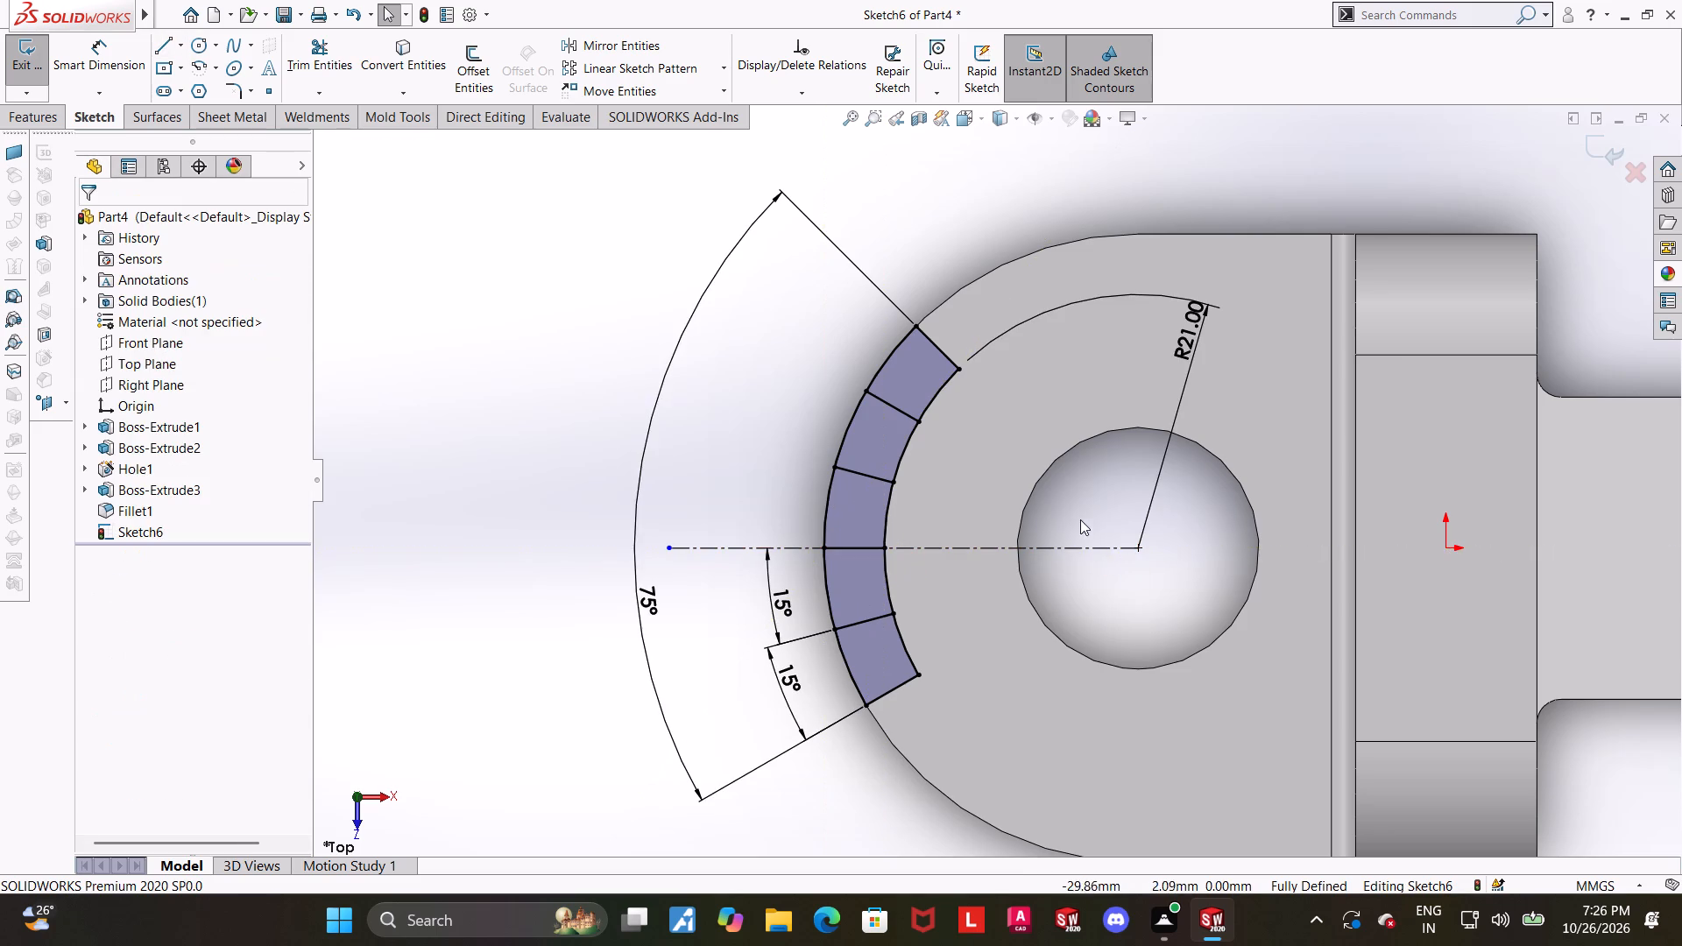
key(Escape)
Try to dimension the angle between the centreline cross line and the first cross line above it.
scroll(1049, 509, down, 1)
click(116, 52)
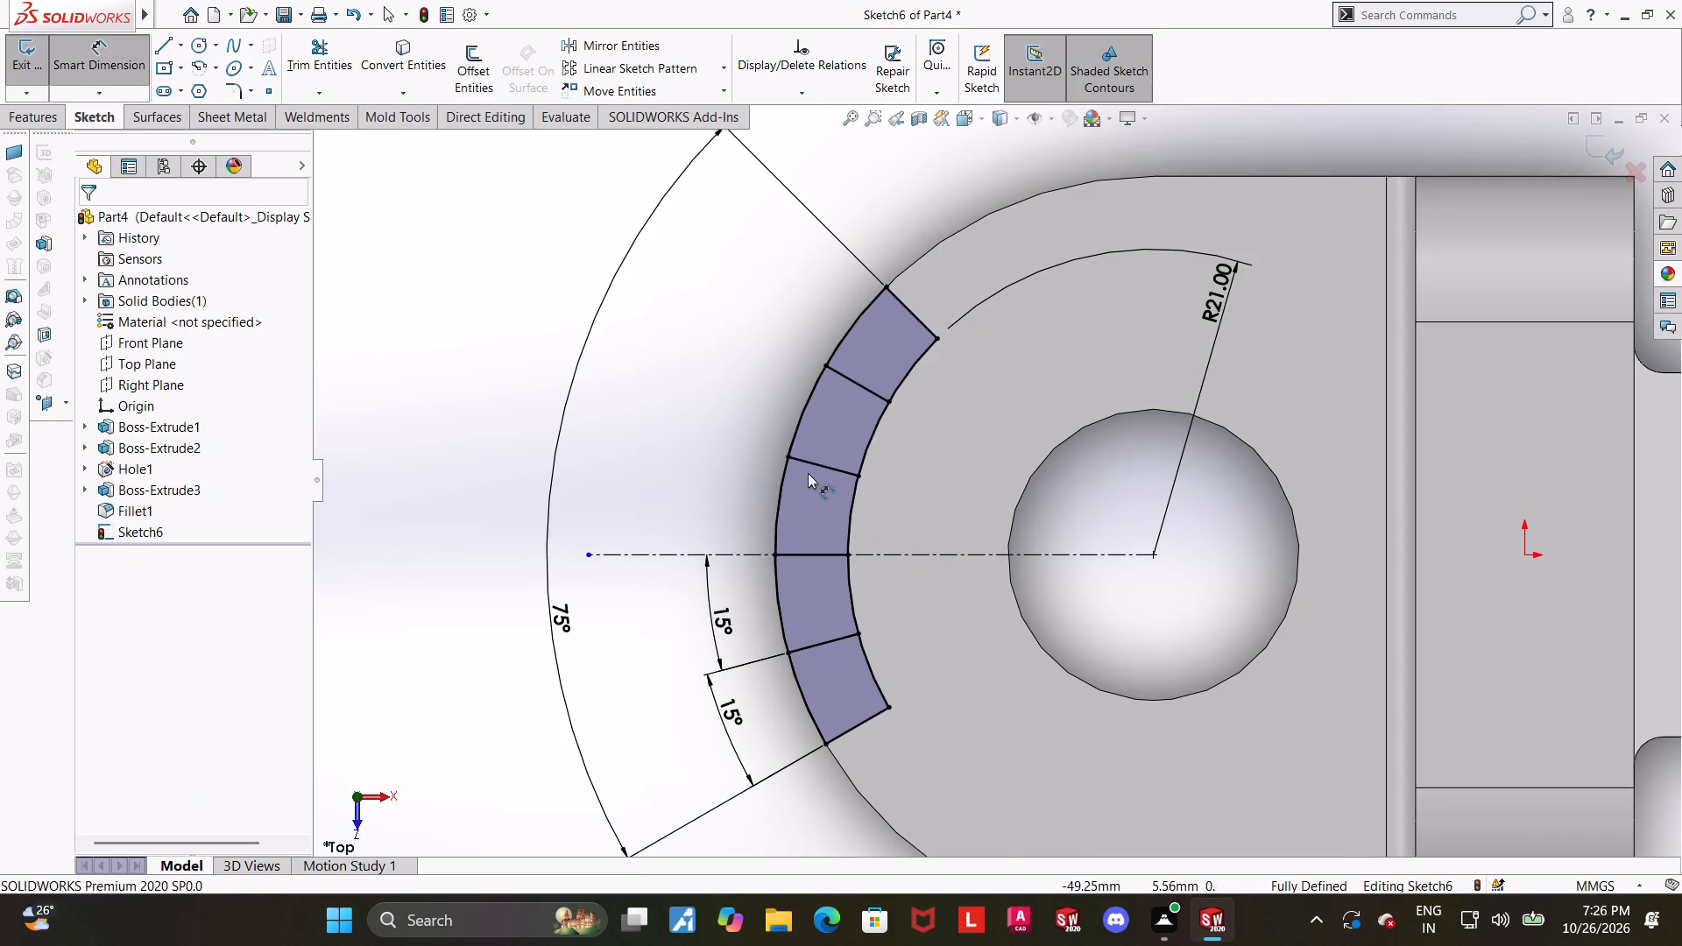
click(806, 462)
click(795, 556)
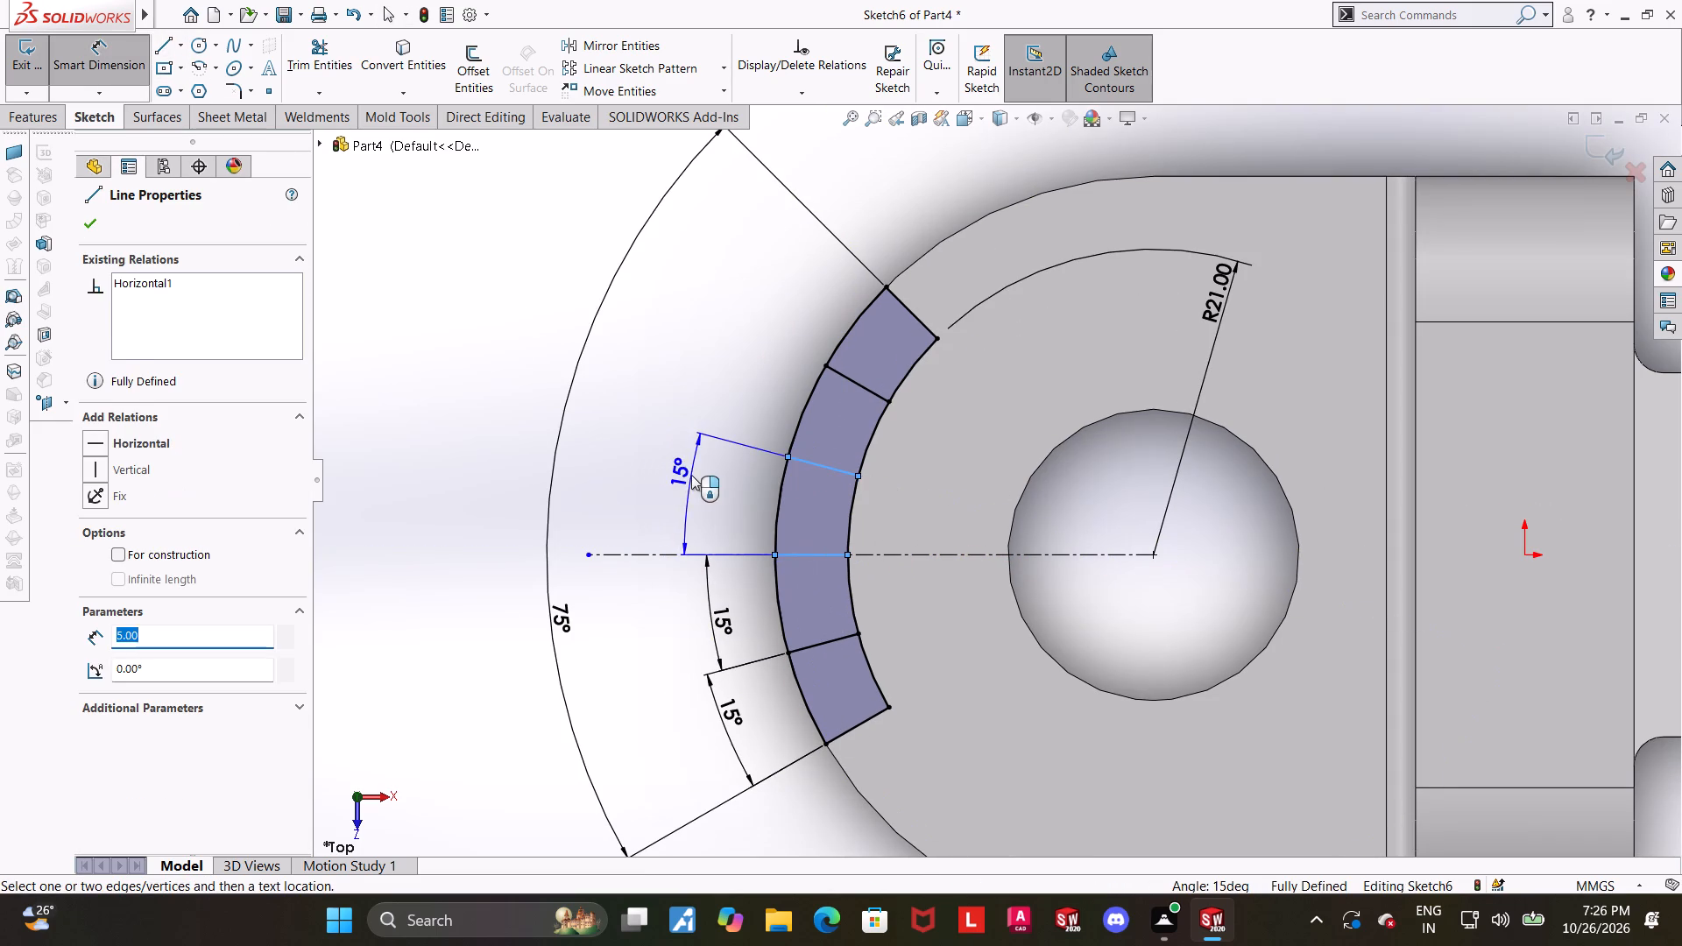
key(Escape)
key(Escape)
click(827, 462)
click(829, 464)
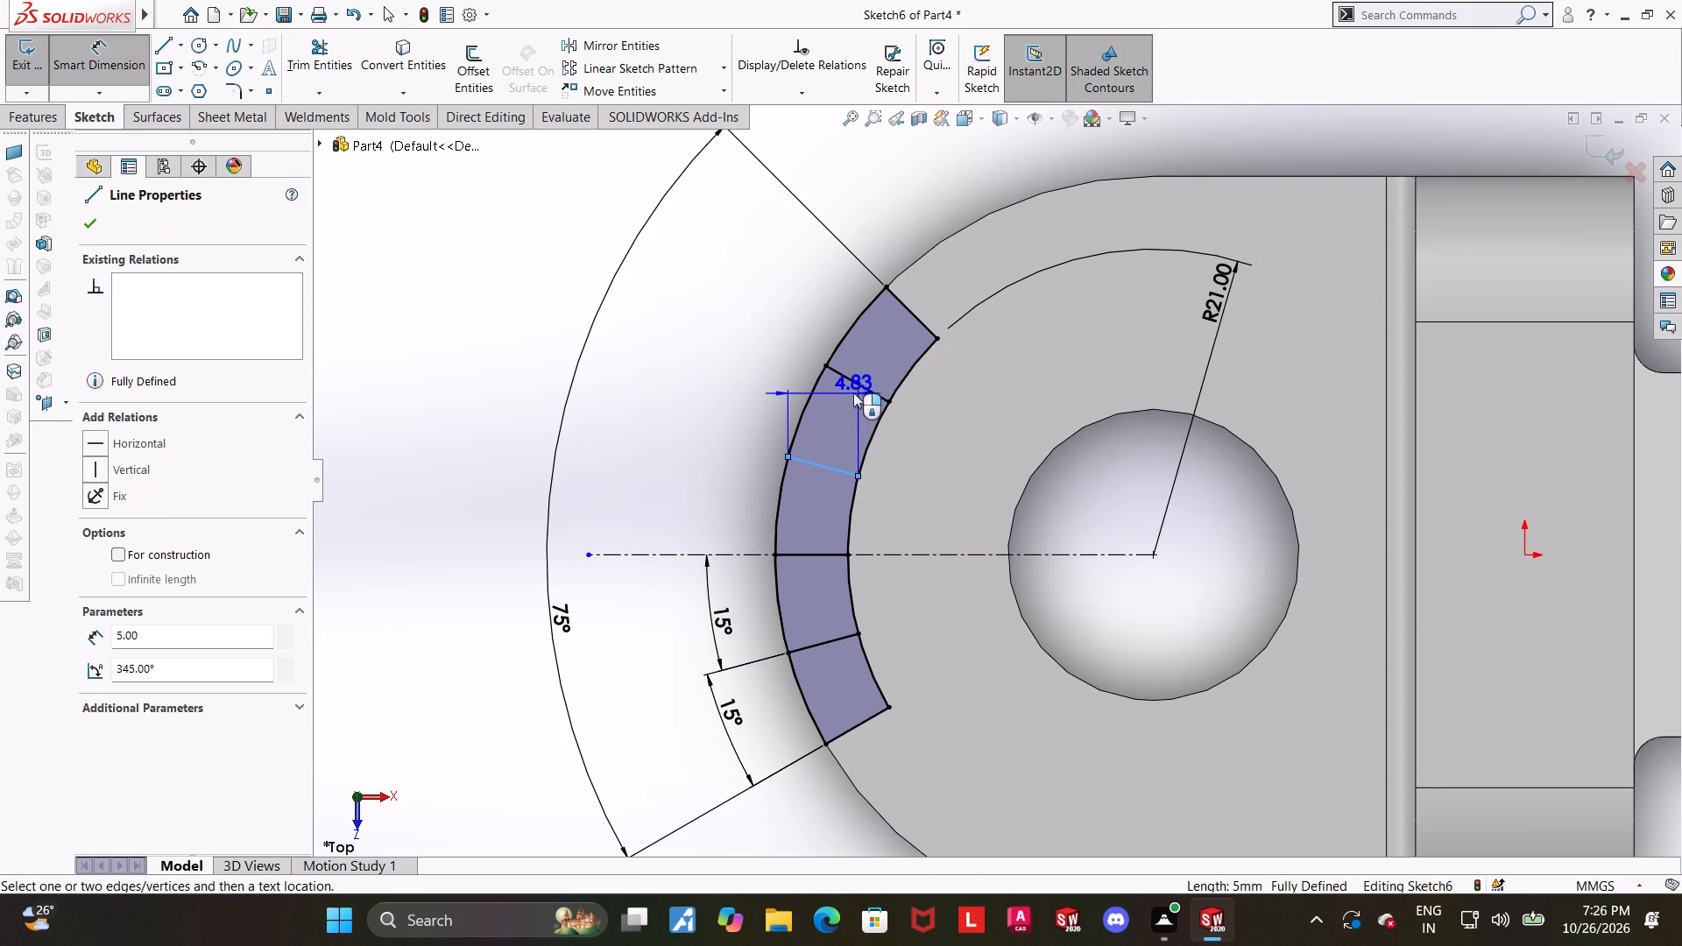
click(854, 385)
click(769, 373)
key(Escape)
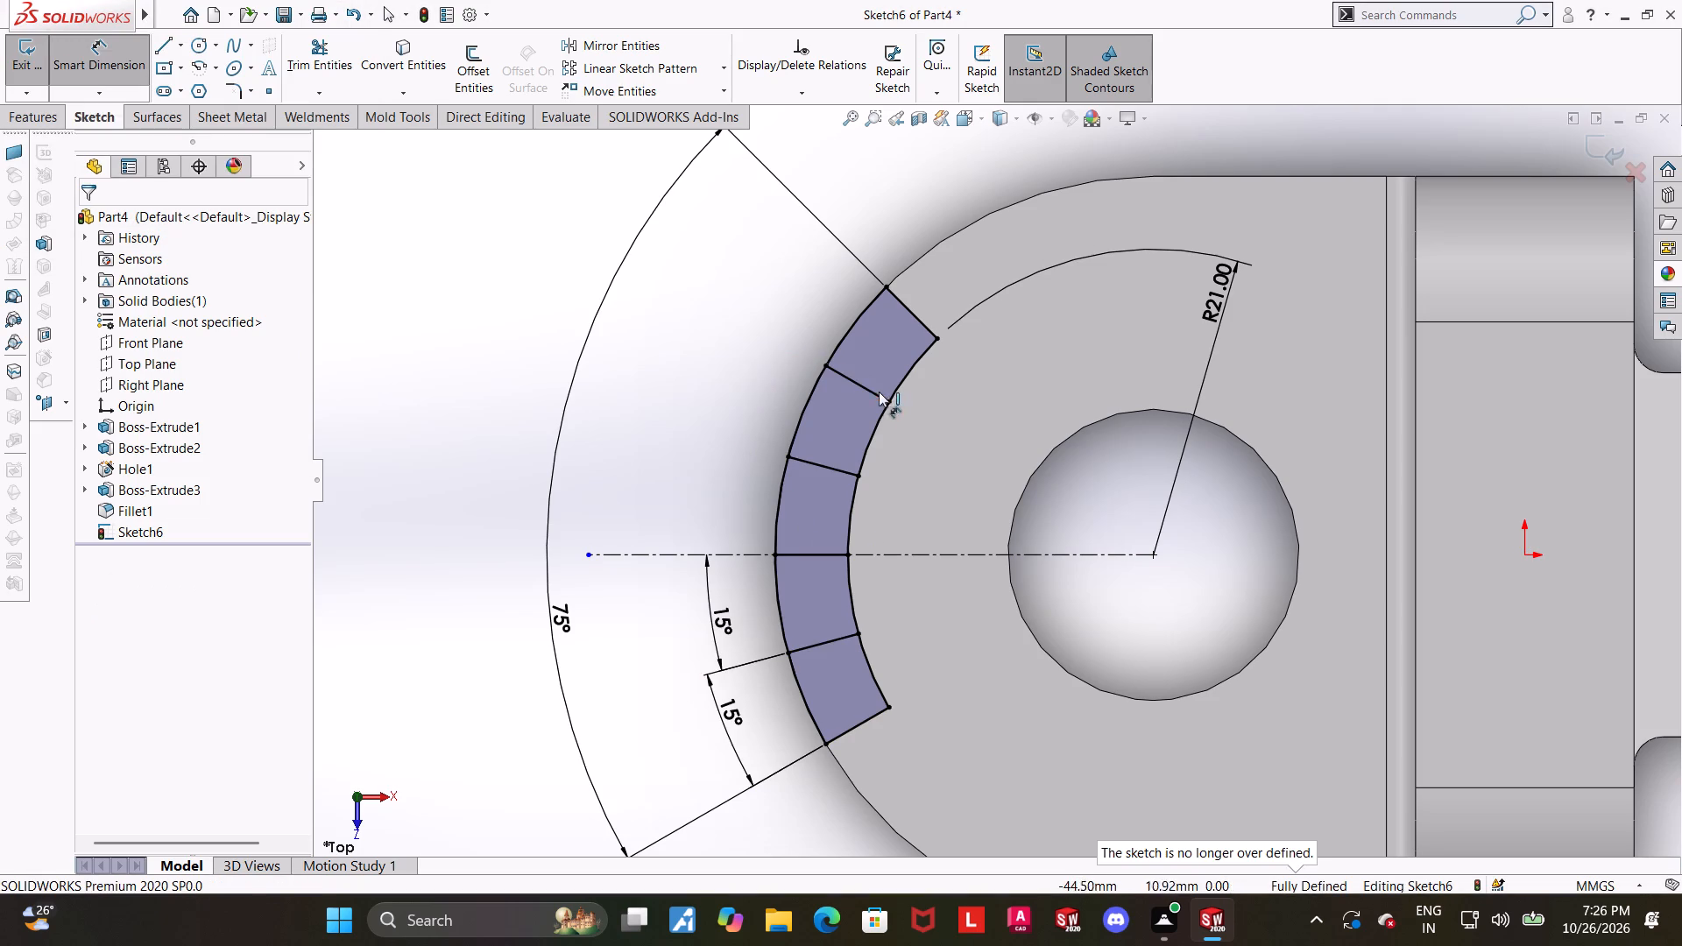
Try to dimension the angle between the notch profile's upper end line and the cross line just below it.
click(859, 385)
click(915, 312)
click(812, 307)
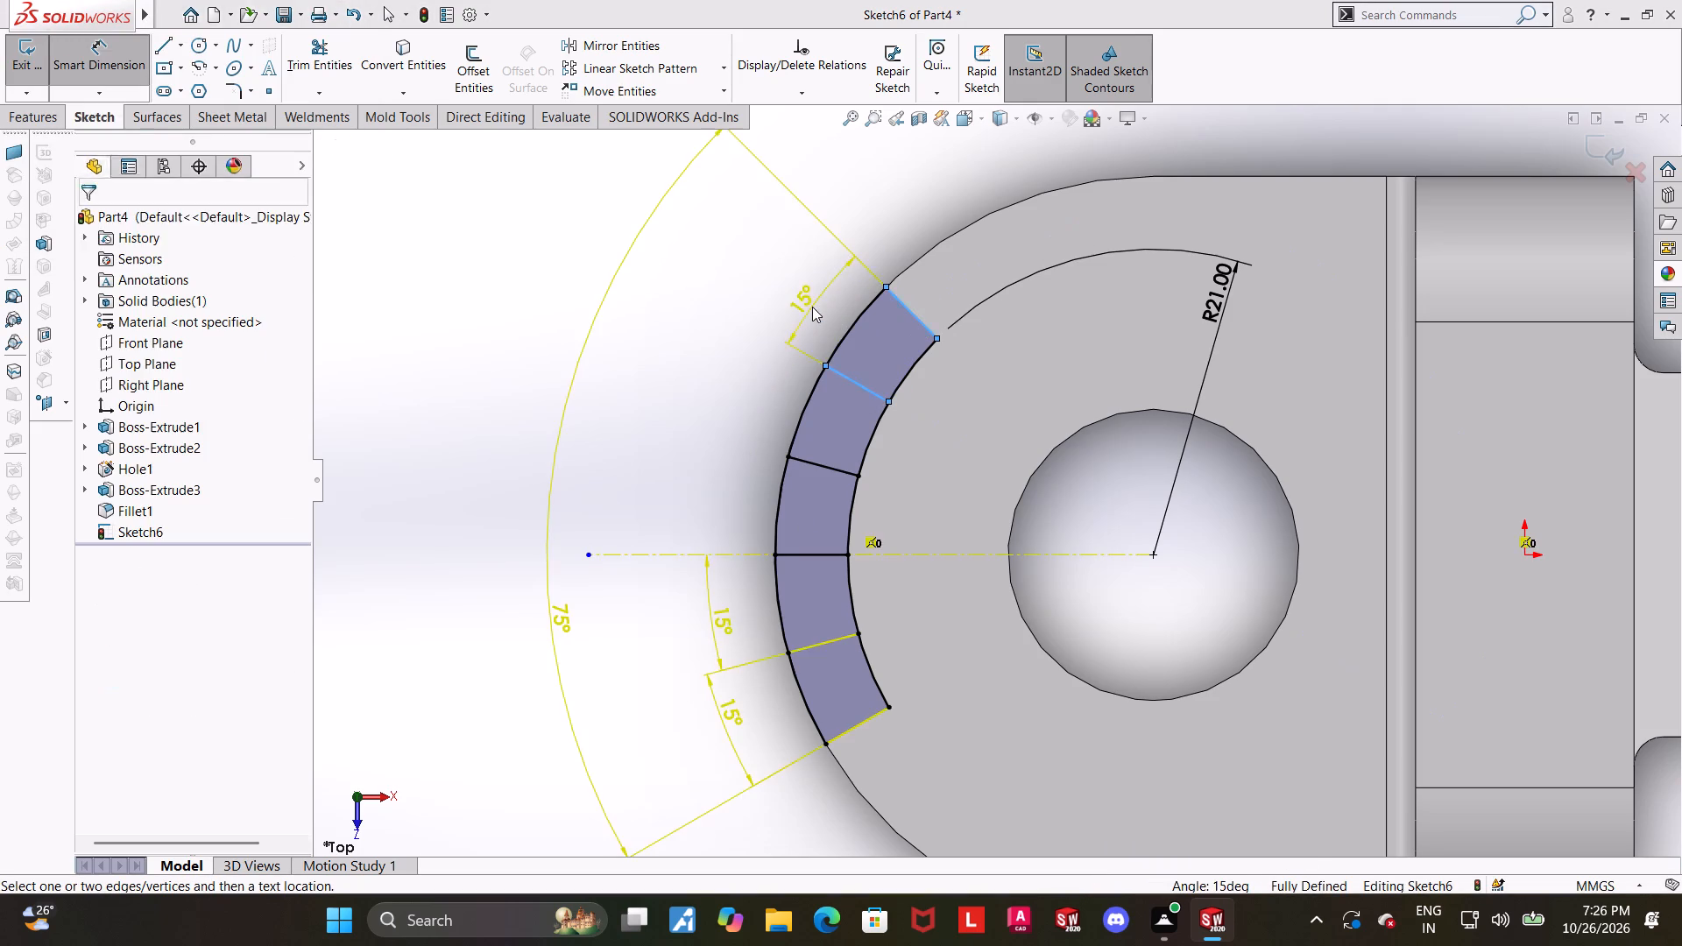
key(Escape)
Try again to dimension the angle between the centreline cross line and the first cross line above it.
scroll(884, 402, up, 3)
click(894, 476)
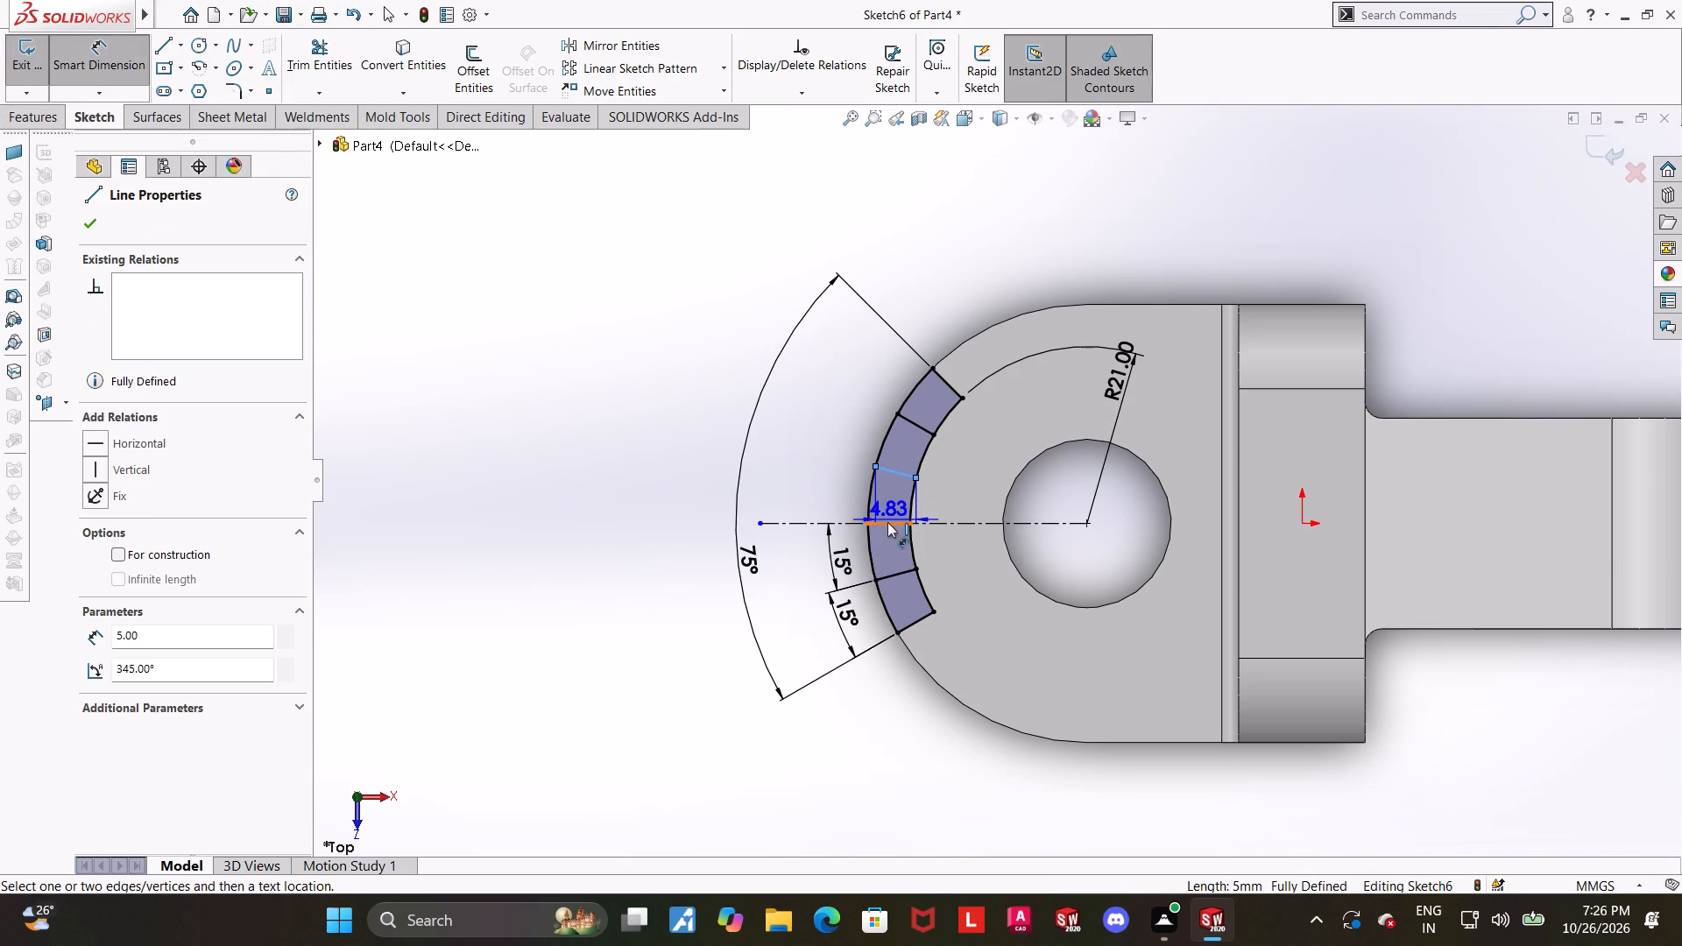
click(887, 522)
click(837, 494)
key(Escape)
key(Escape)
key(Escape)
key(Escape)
Trim the outer arc of the arc band's lowest cell with Power trim, keeping trimmed entities as construction geometry.
scroll(1056, 562, up, 1)
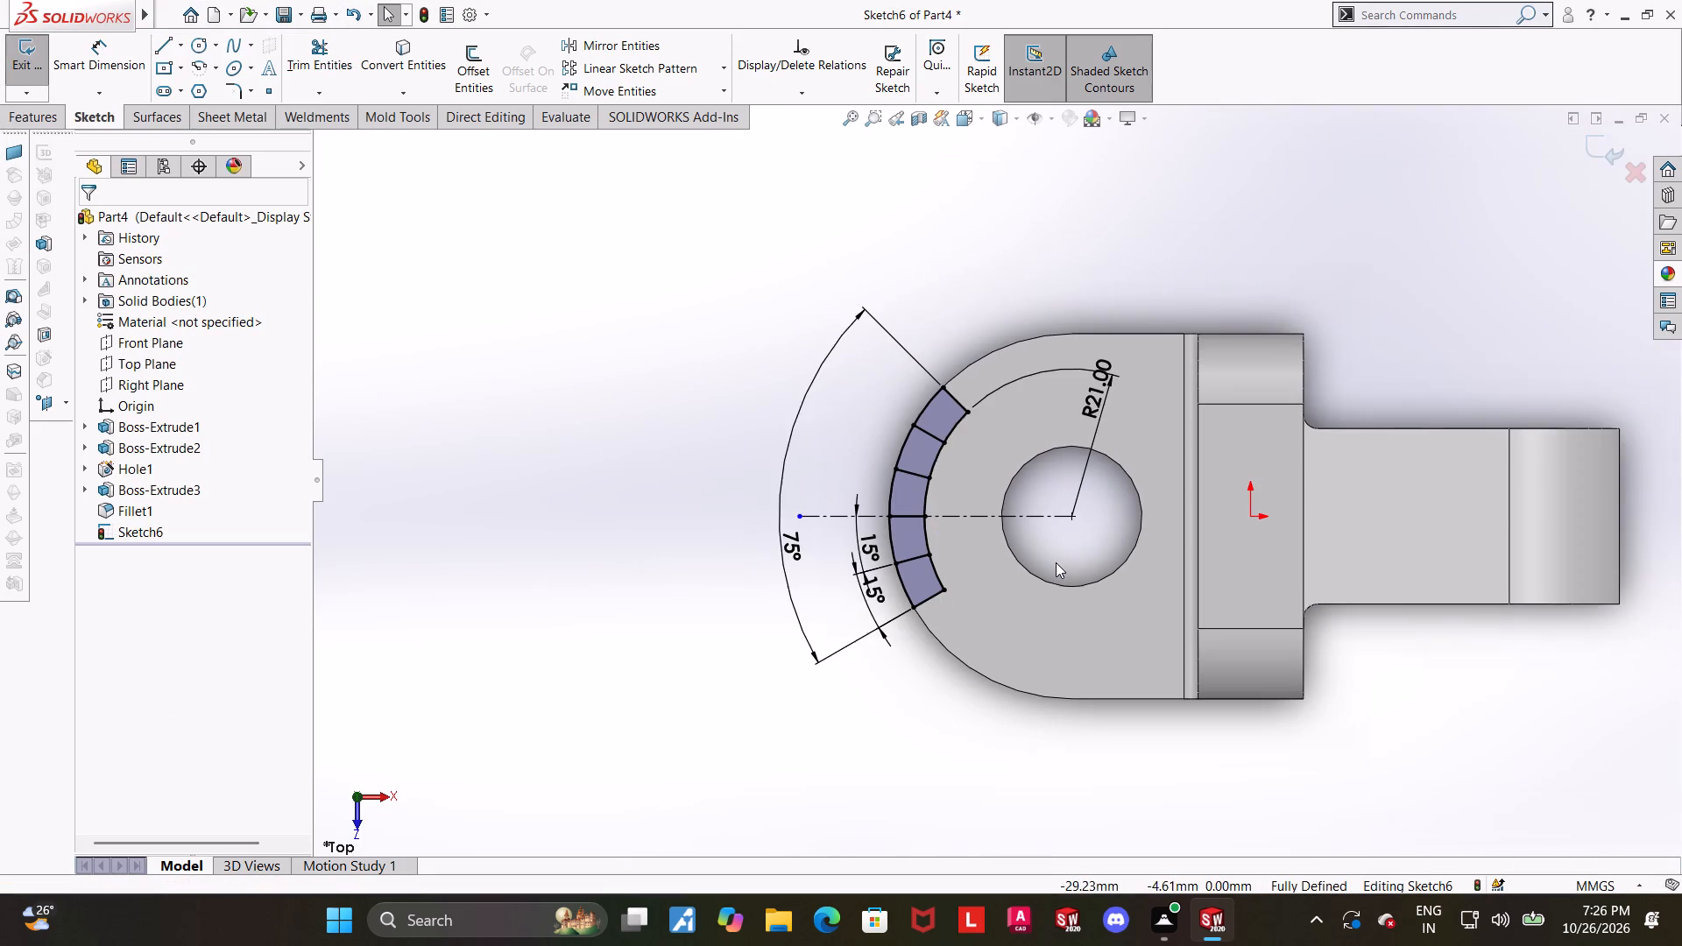
scroll(1128, 552, down, 3)
scroll(875, 549, down, 2)
key(Escape)
click(305, 52)
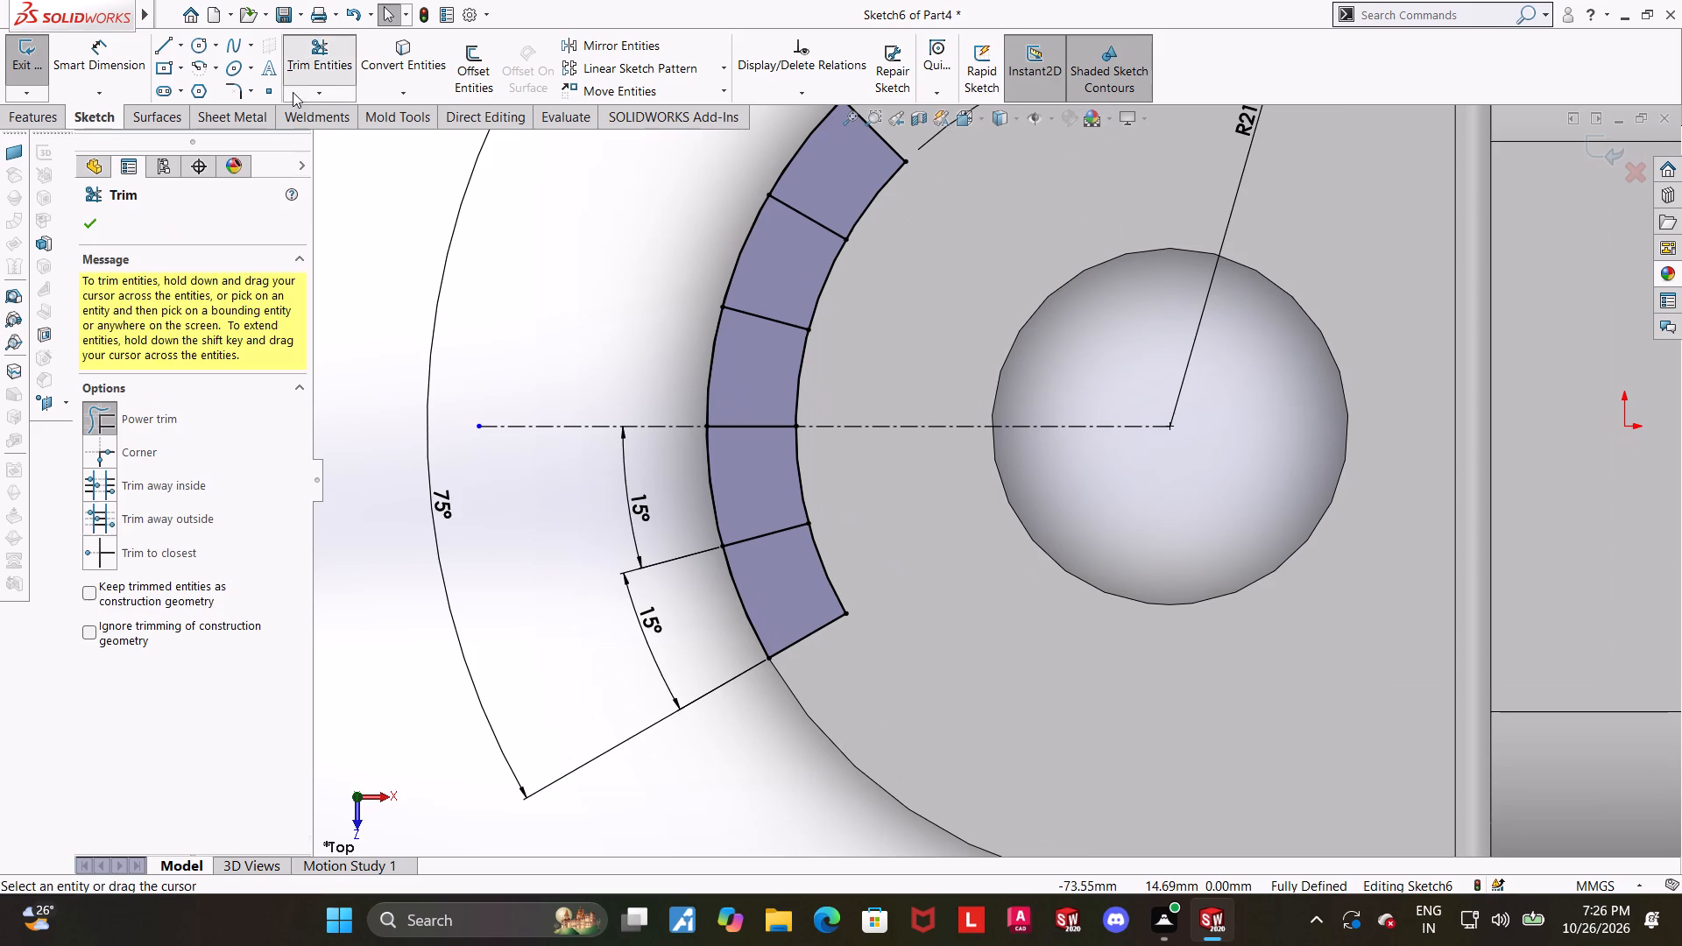
click(92, 591)
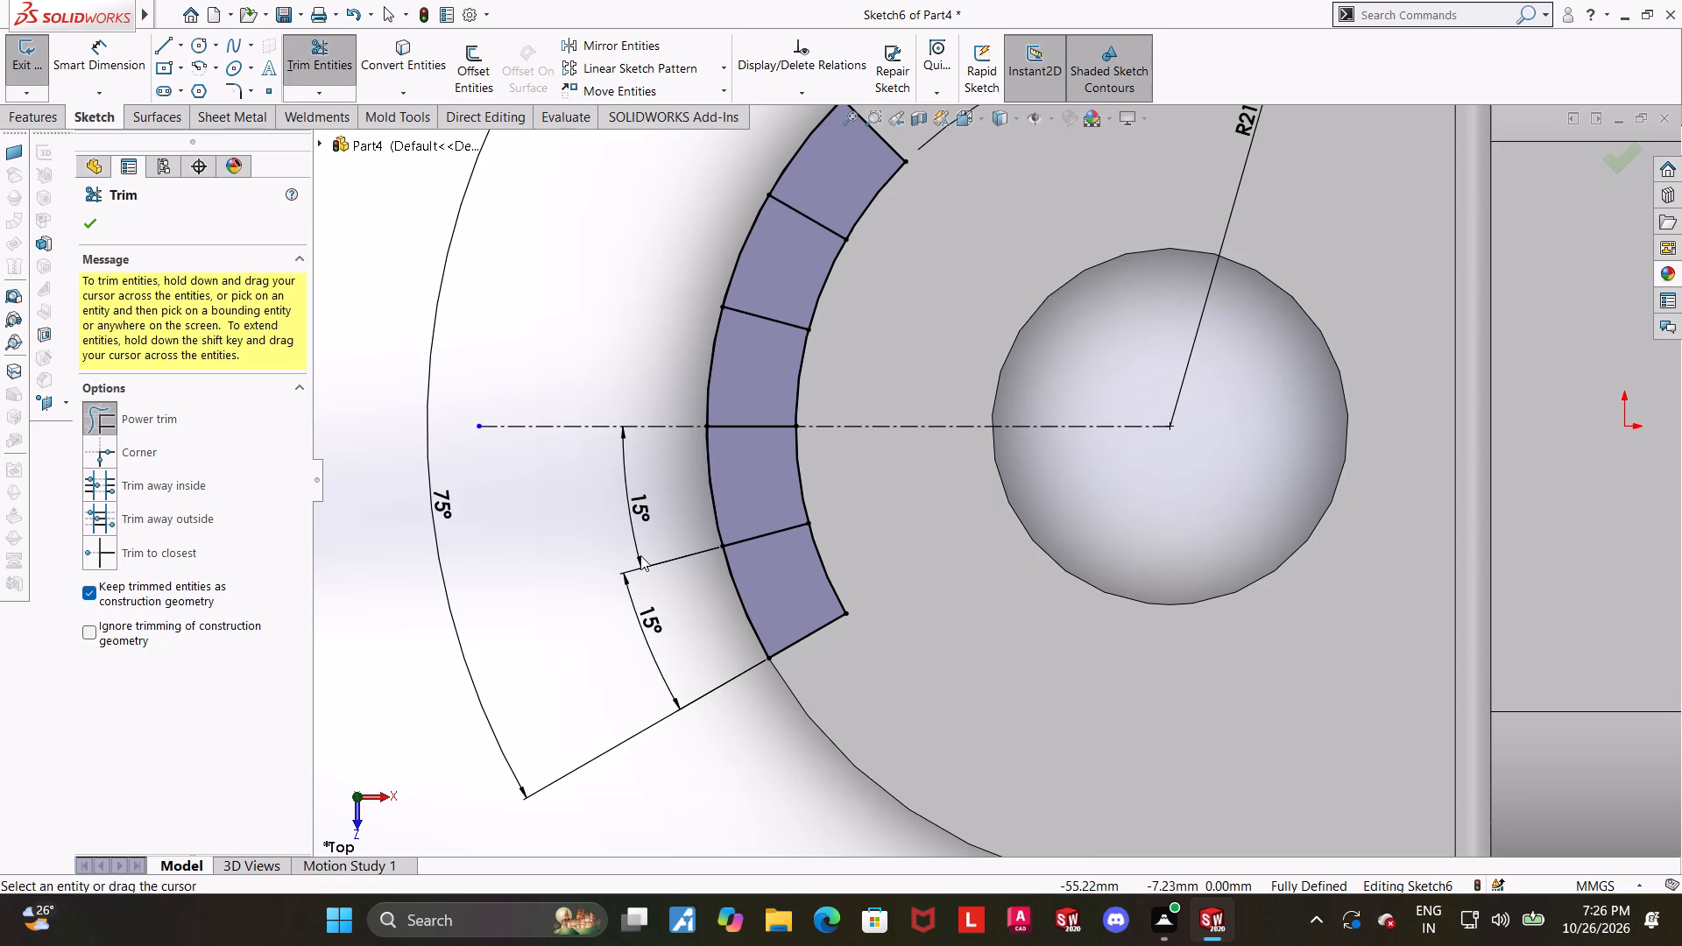
scroll(714, 569, up, 1)
scroll(1099, 588, down, 1)
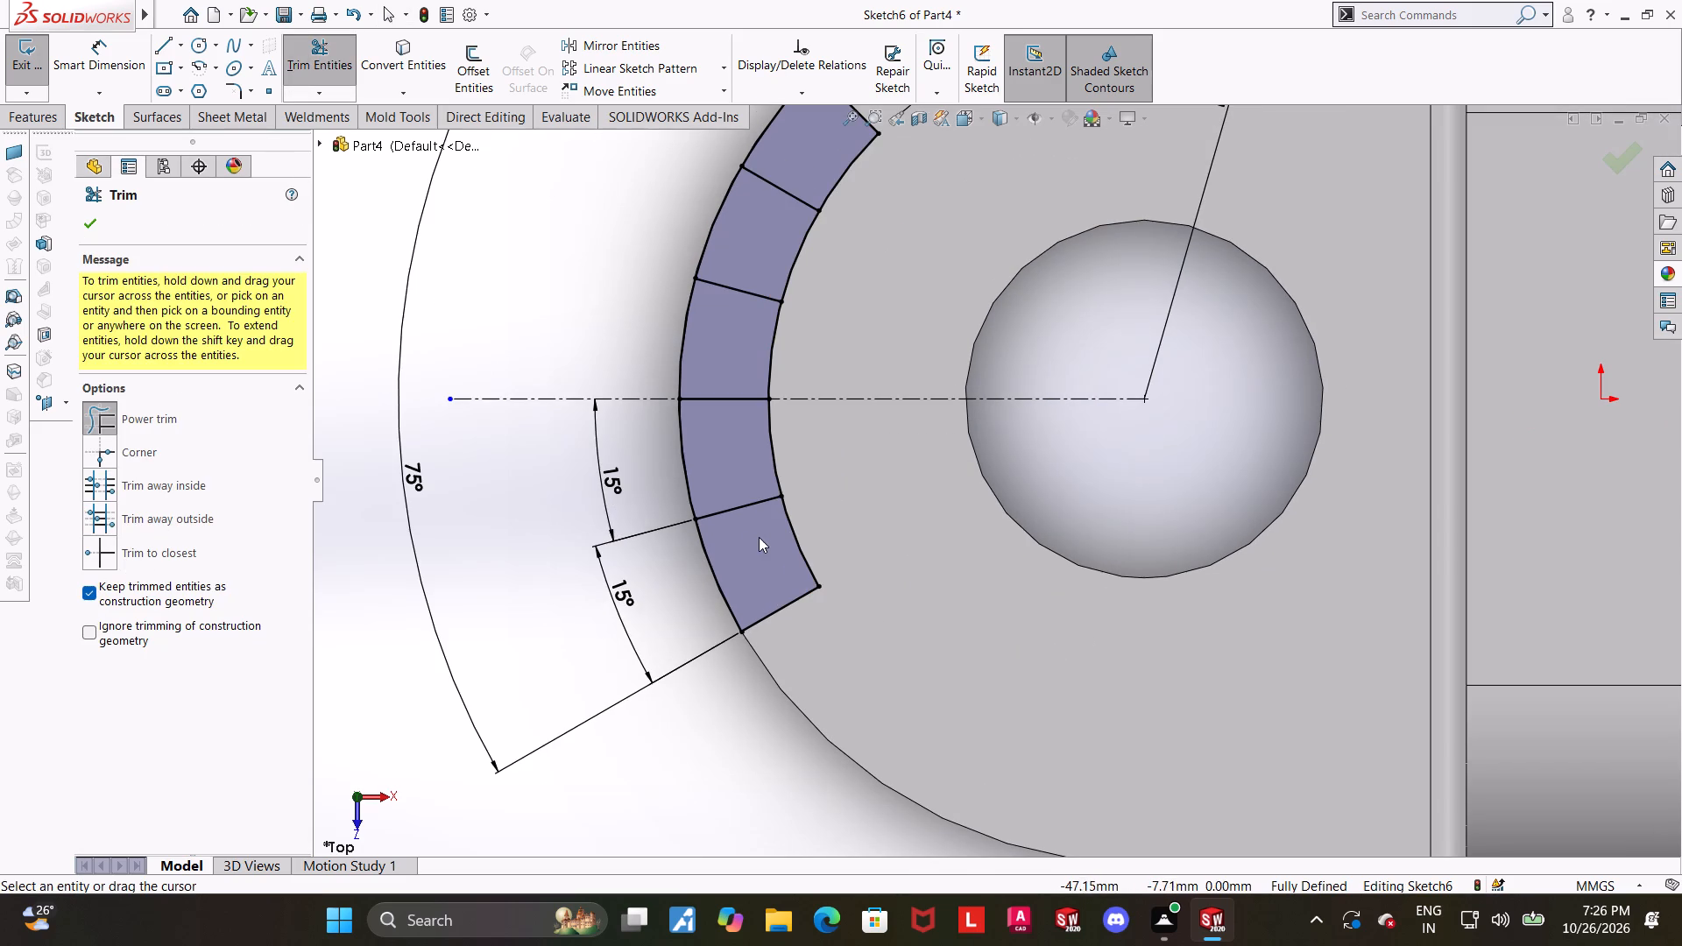
drag(748, 546, 696, 568)
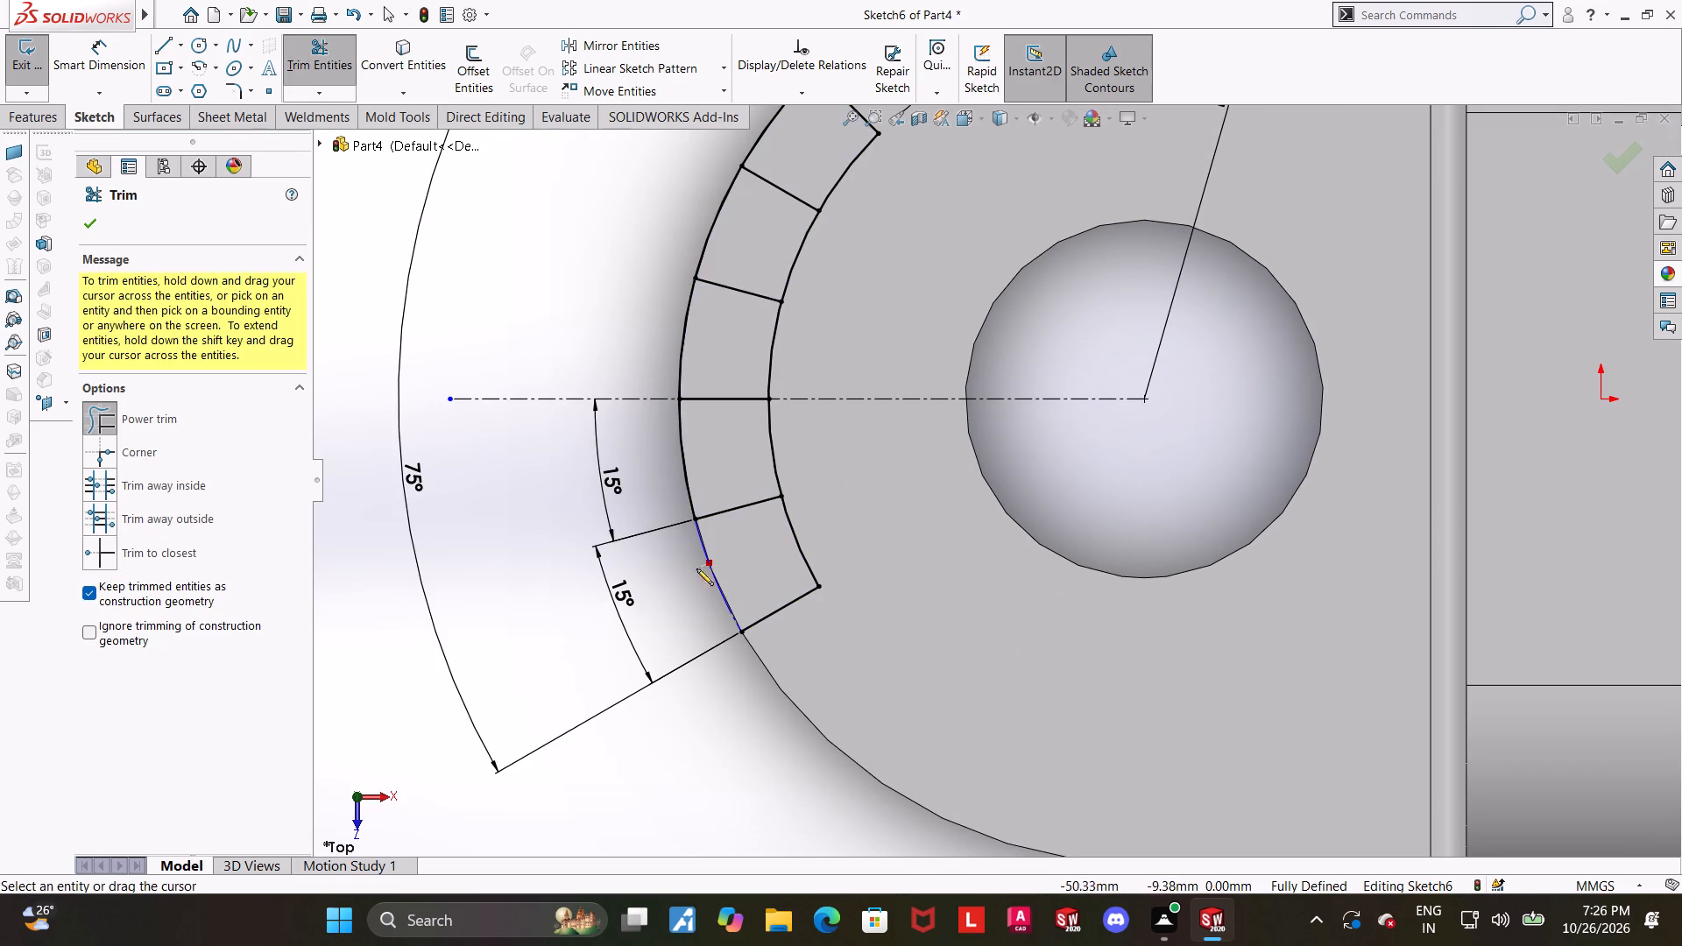
drag(696, 568, 674, 580)
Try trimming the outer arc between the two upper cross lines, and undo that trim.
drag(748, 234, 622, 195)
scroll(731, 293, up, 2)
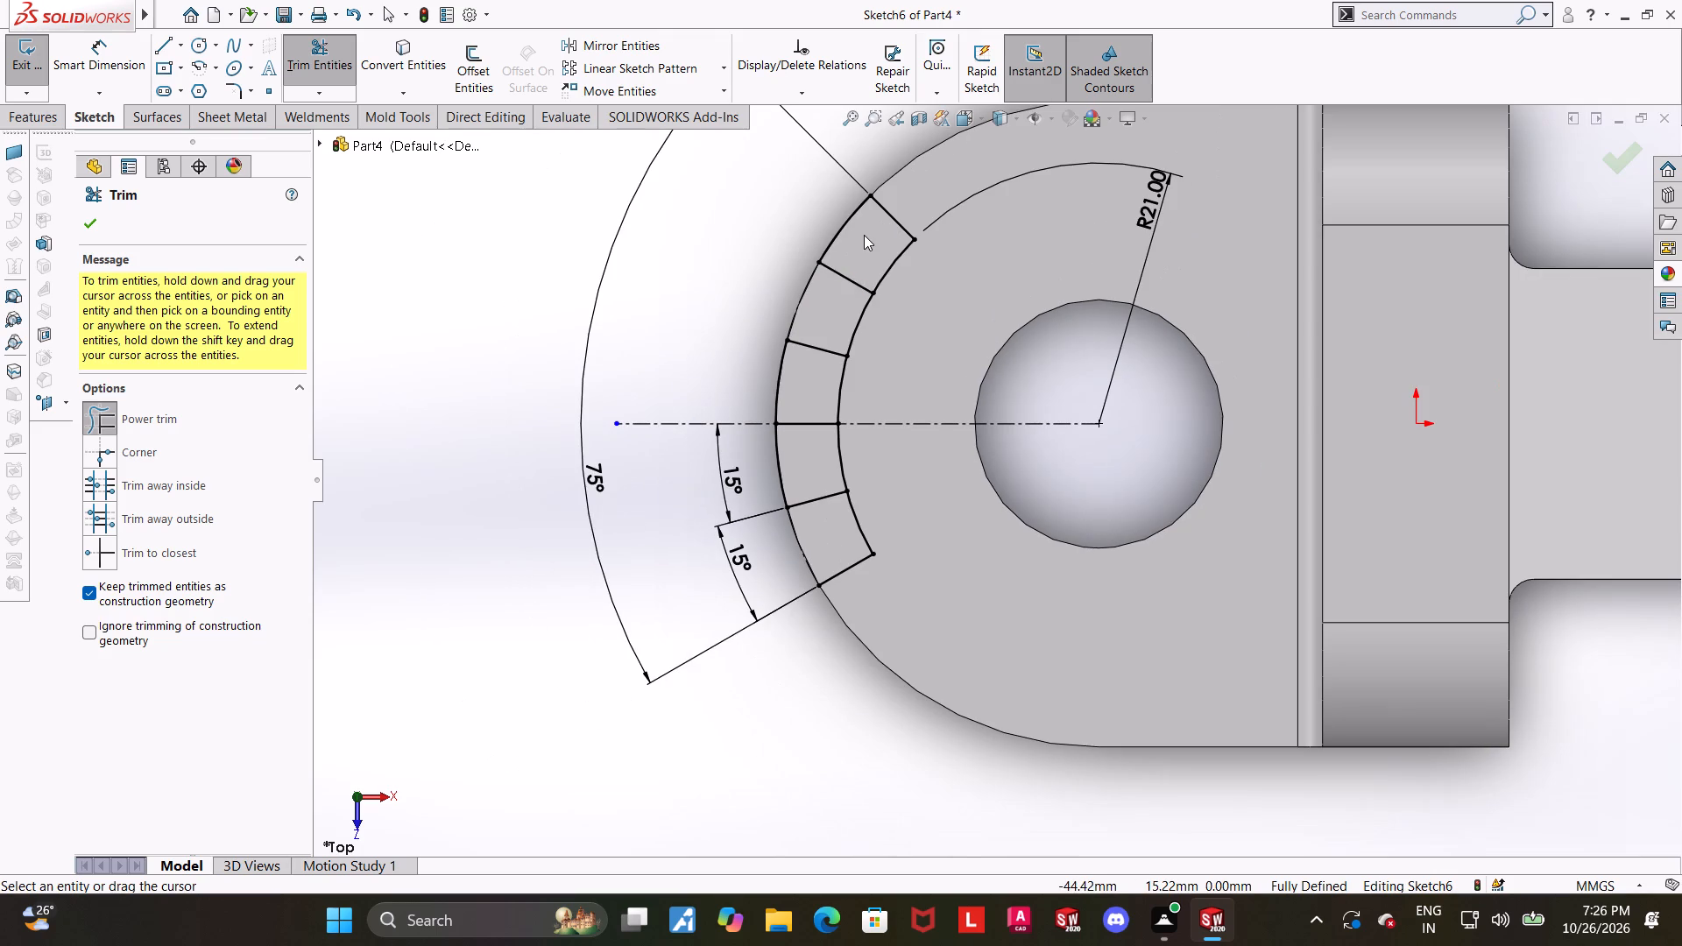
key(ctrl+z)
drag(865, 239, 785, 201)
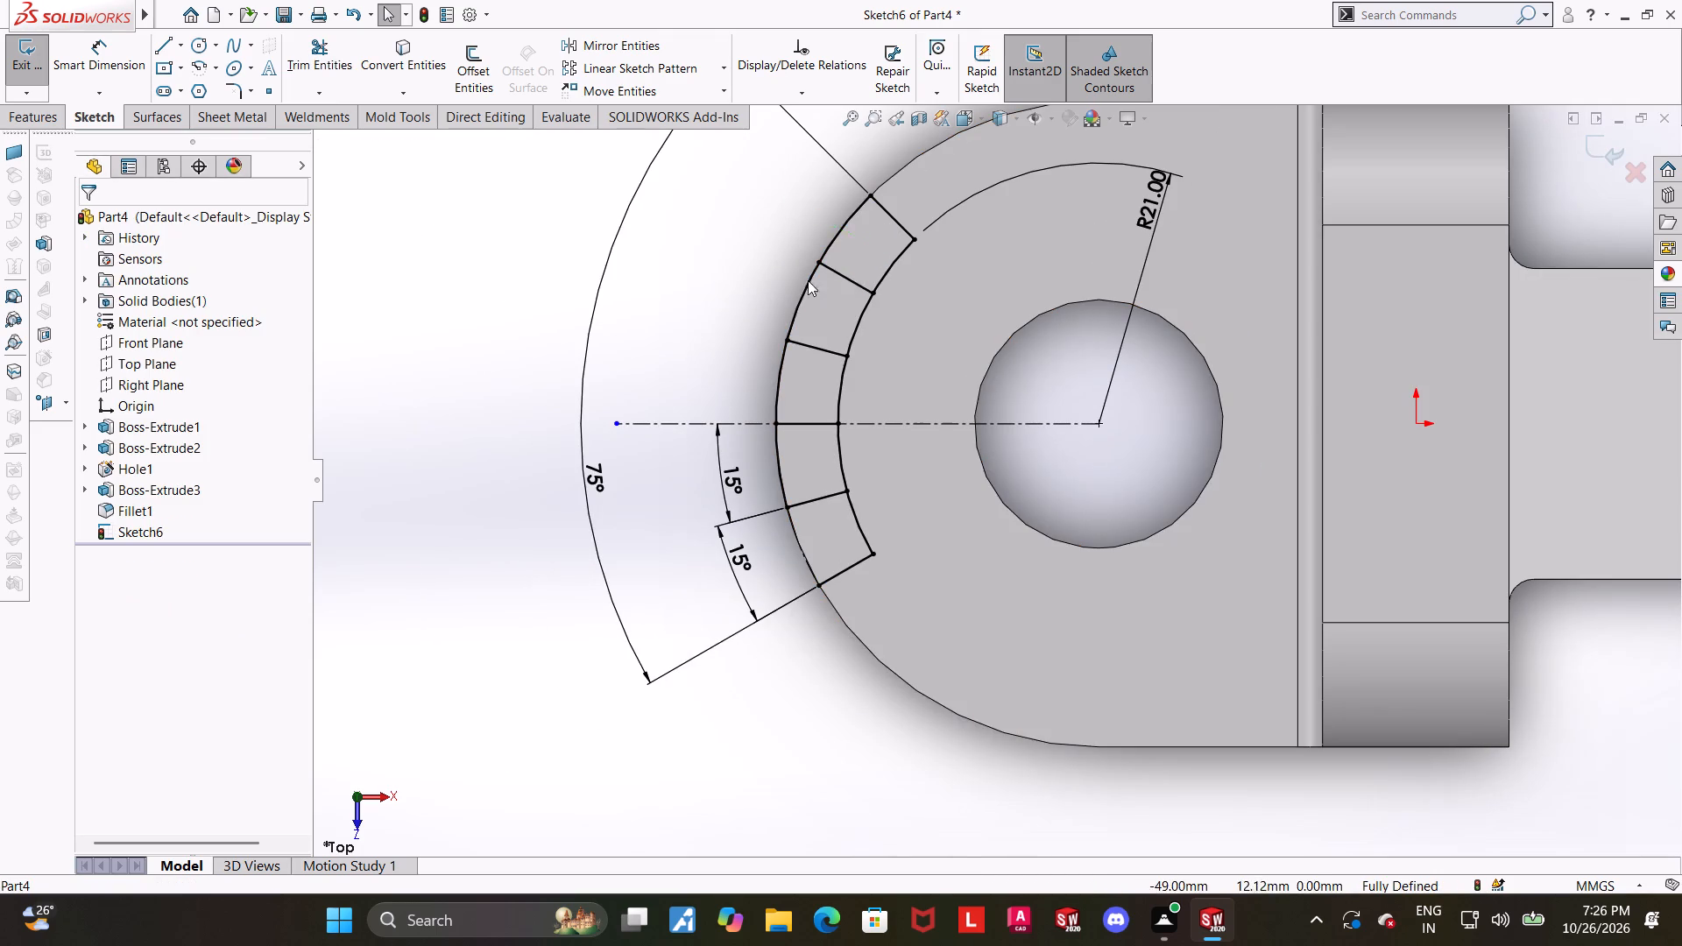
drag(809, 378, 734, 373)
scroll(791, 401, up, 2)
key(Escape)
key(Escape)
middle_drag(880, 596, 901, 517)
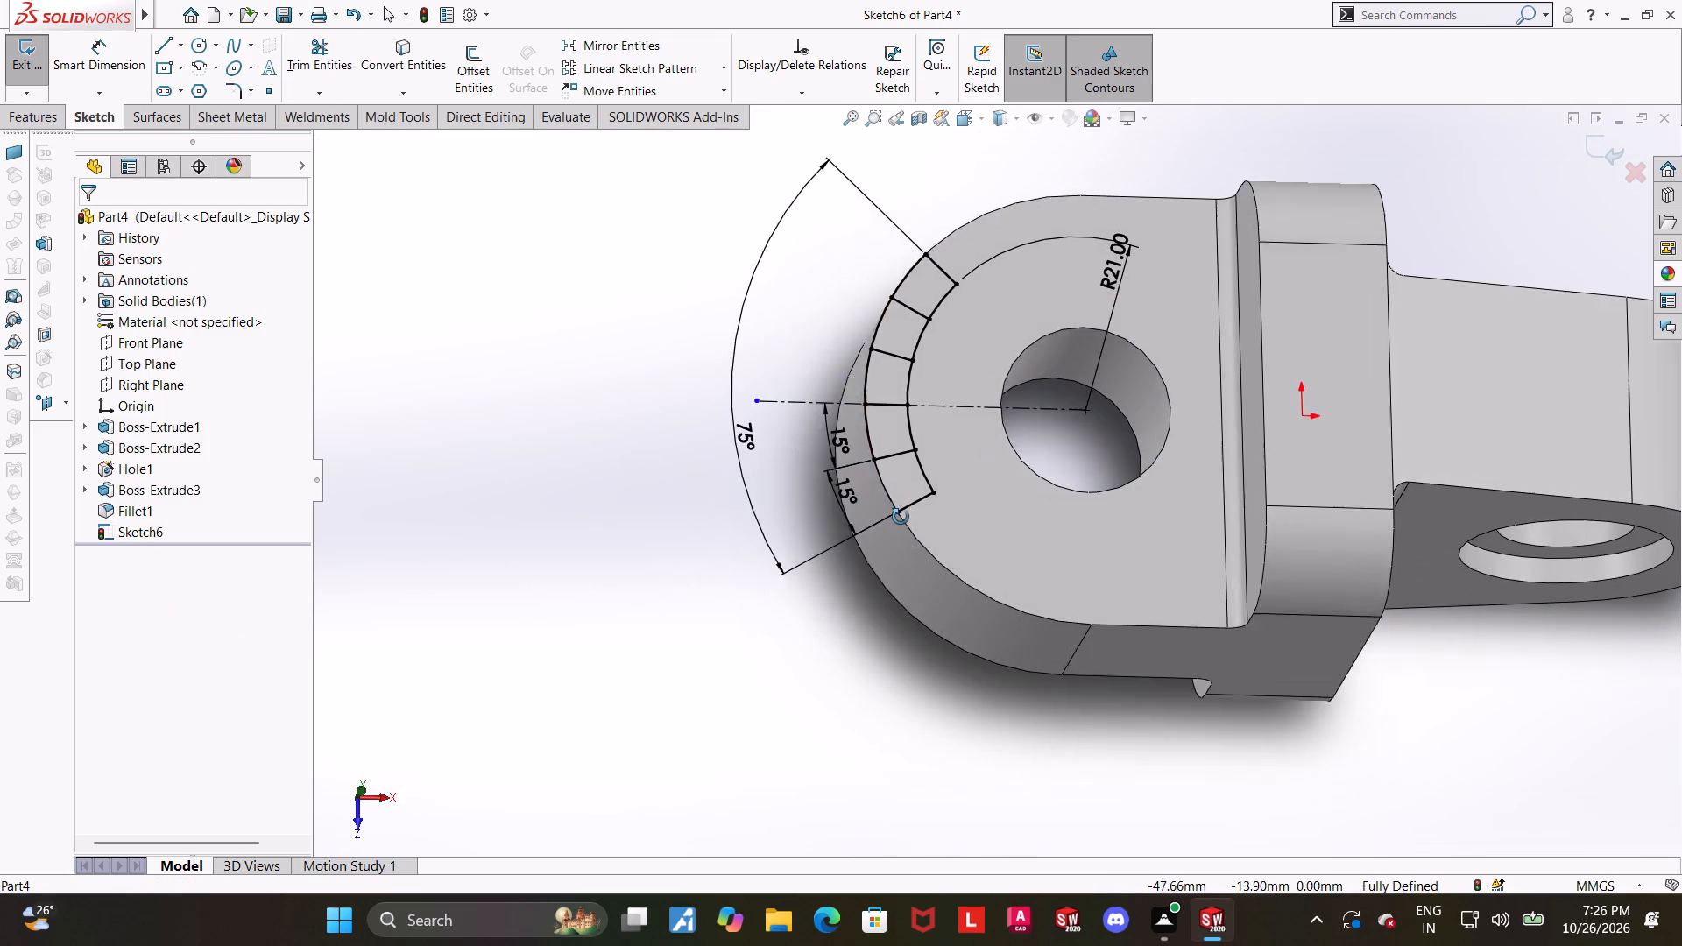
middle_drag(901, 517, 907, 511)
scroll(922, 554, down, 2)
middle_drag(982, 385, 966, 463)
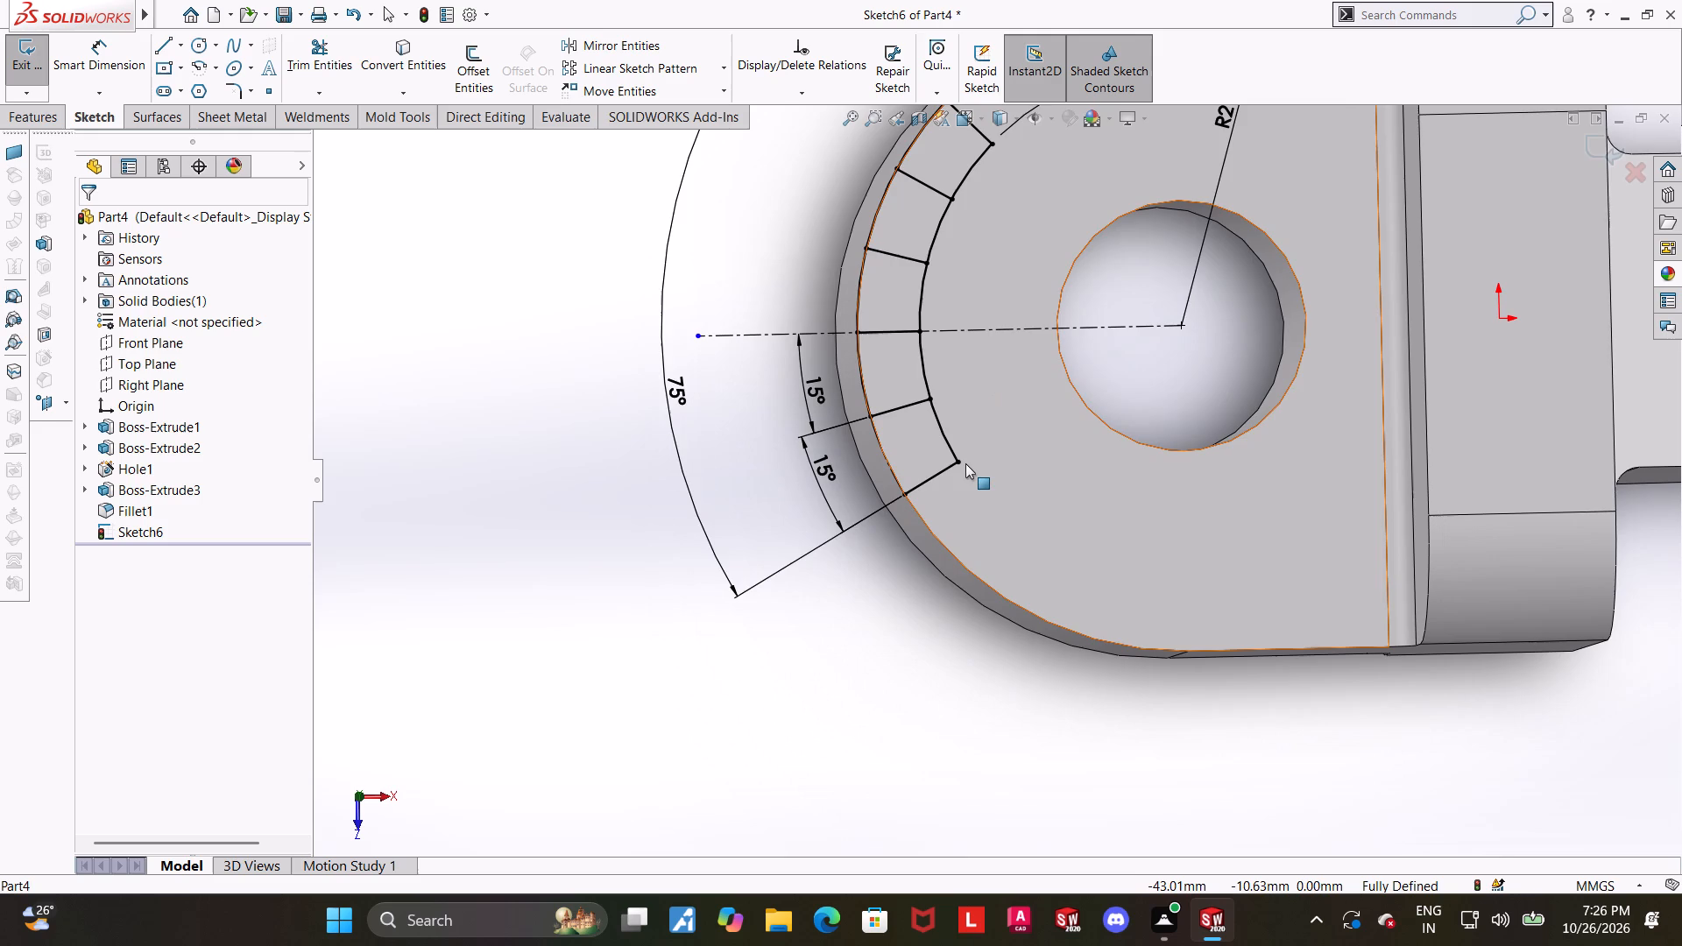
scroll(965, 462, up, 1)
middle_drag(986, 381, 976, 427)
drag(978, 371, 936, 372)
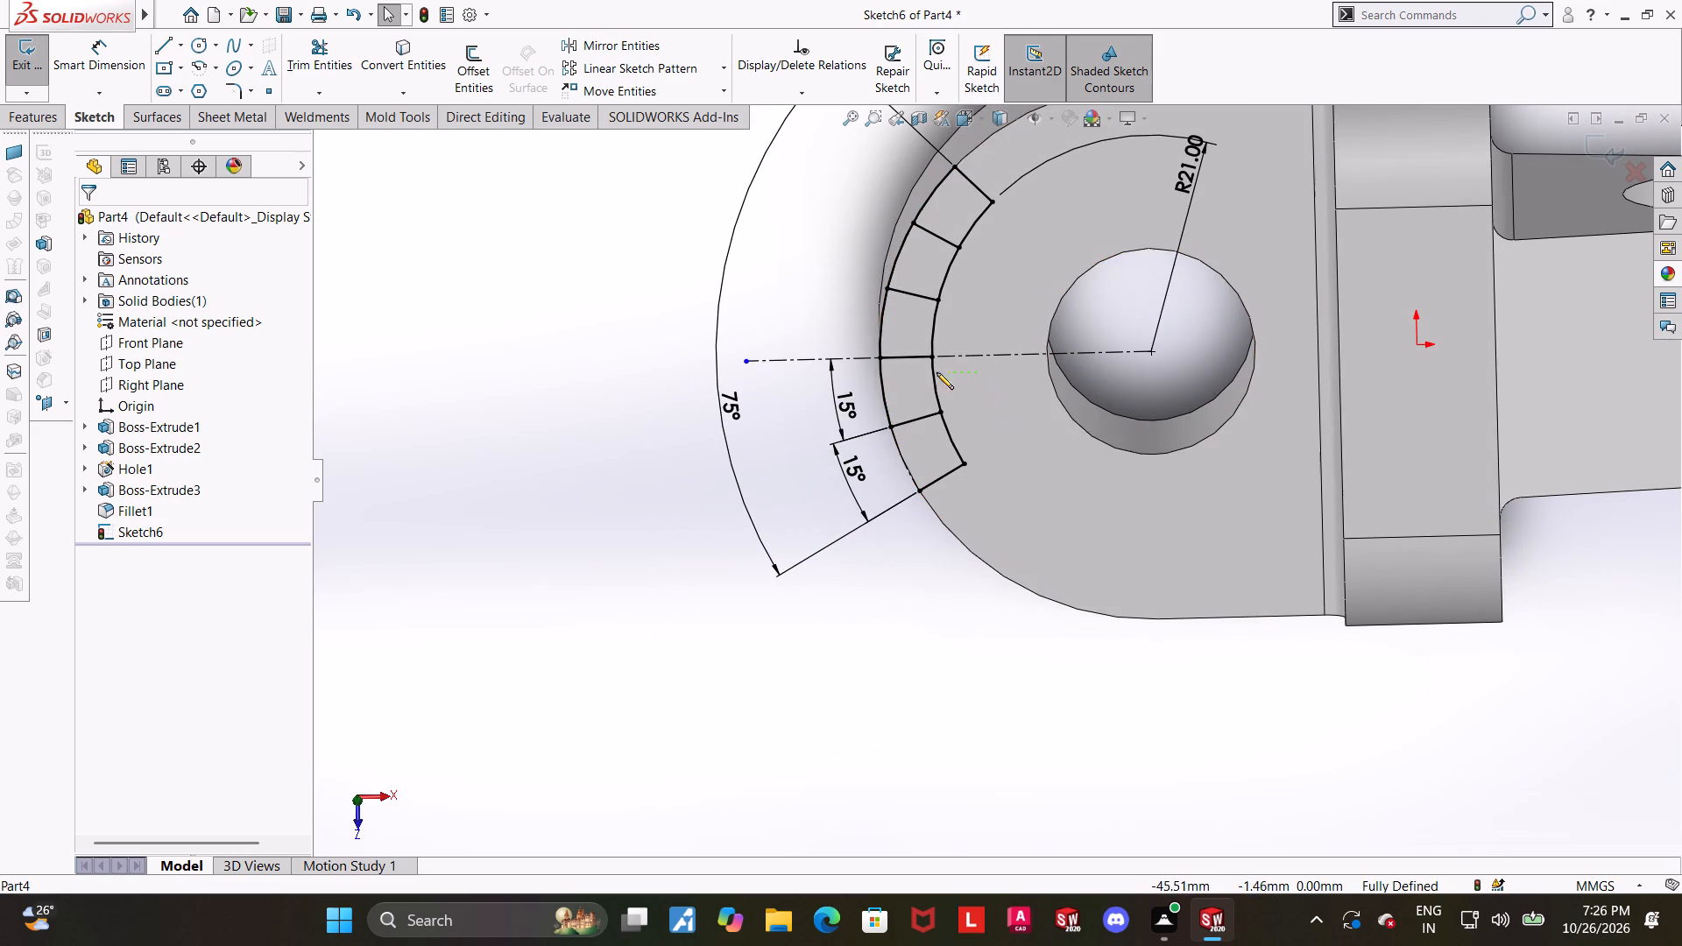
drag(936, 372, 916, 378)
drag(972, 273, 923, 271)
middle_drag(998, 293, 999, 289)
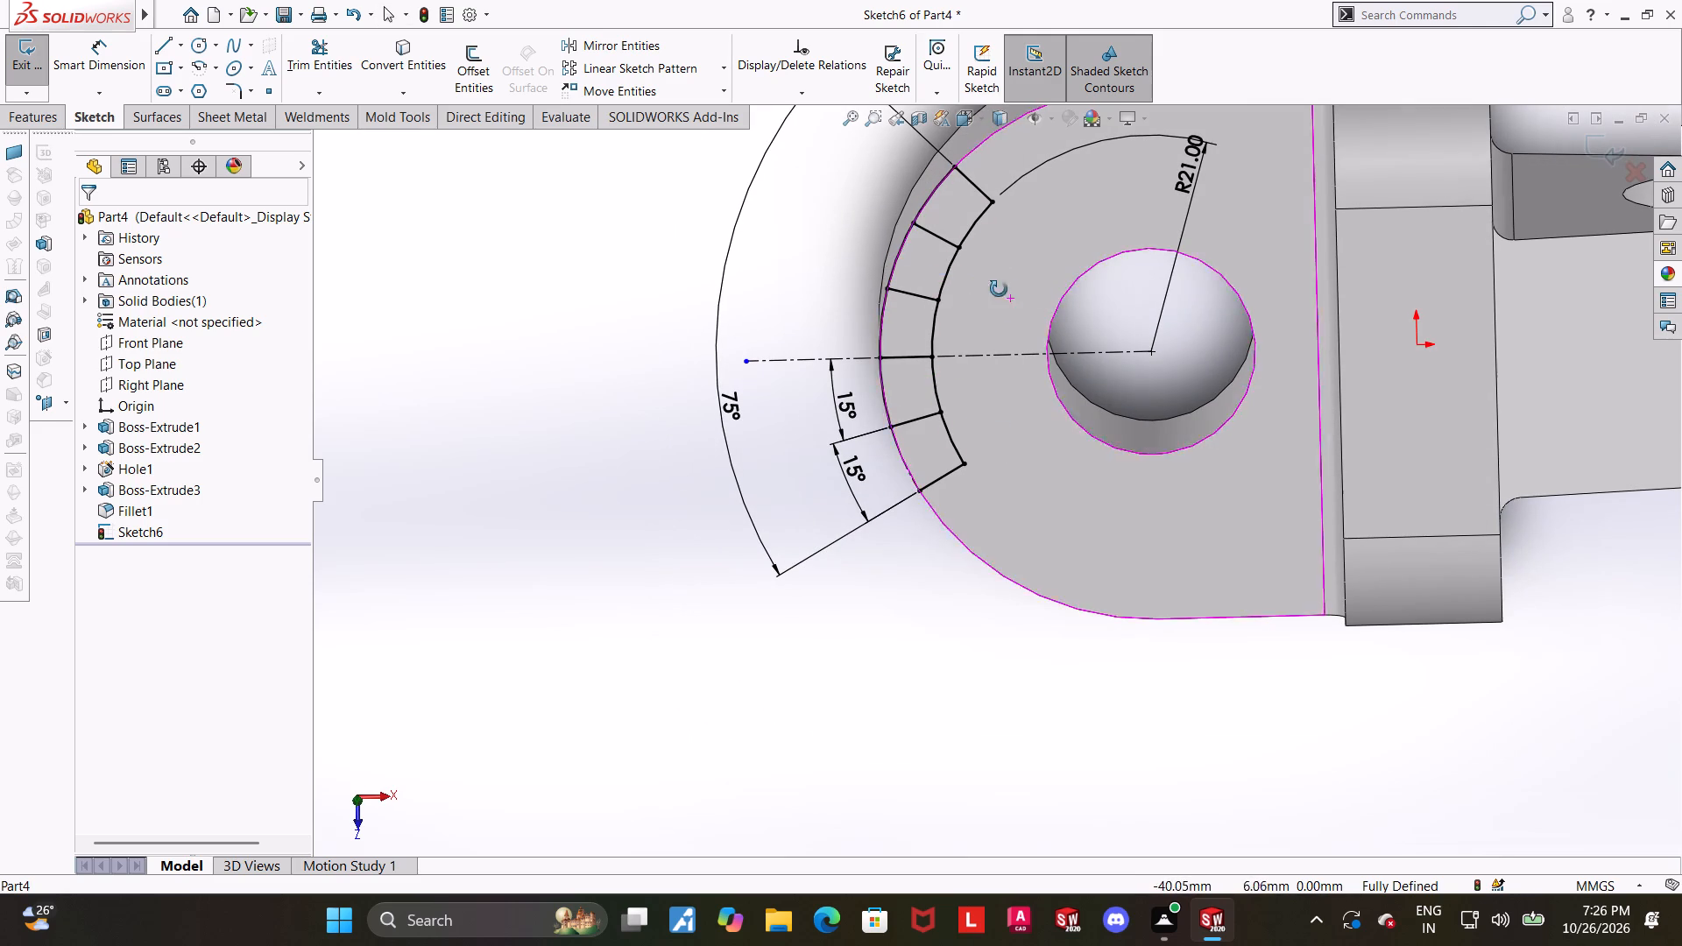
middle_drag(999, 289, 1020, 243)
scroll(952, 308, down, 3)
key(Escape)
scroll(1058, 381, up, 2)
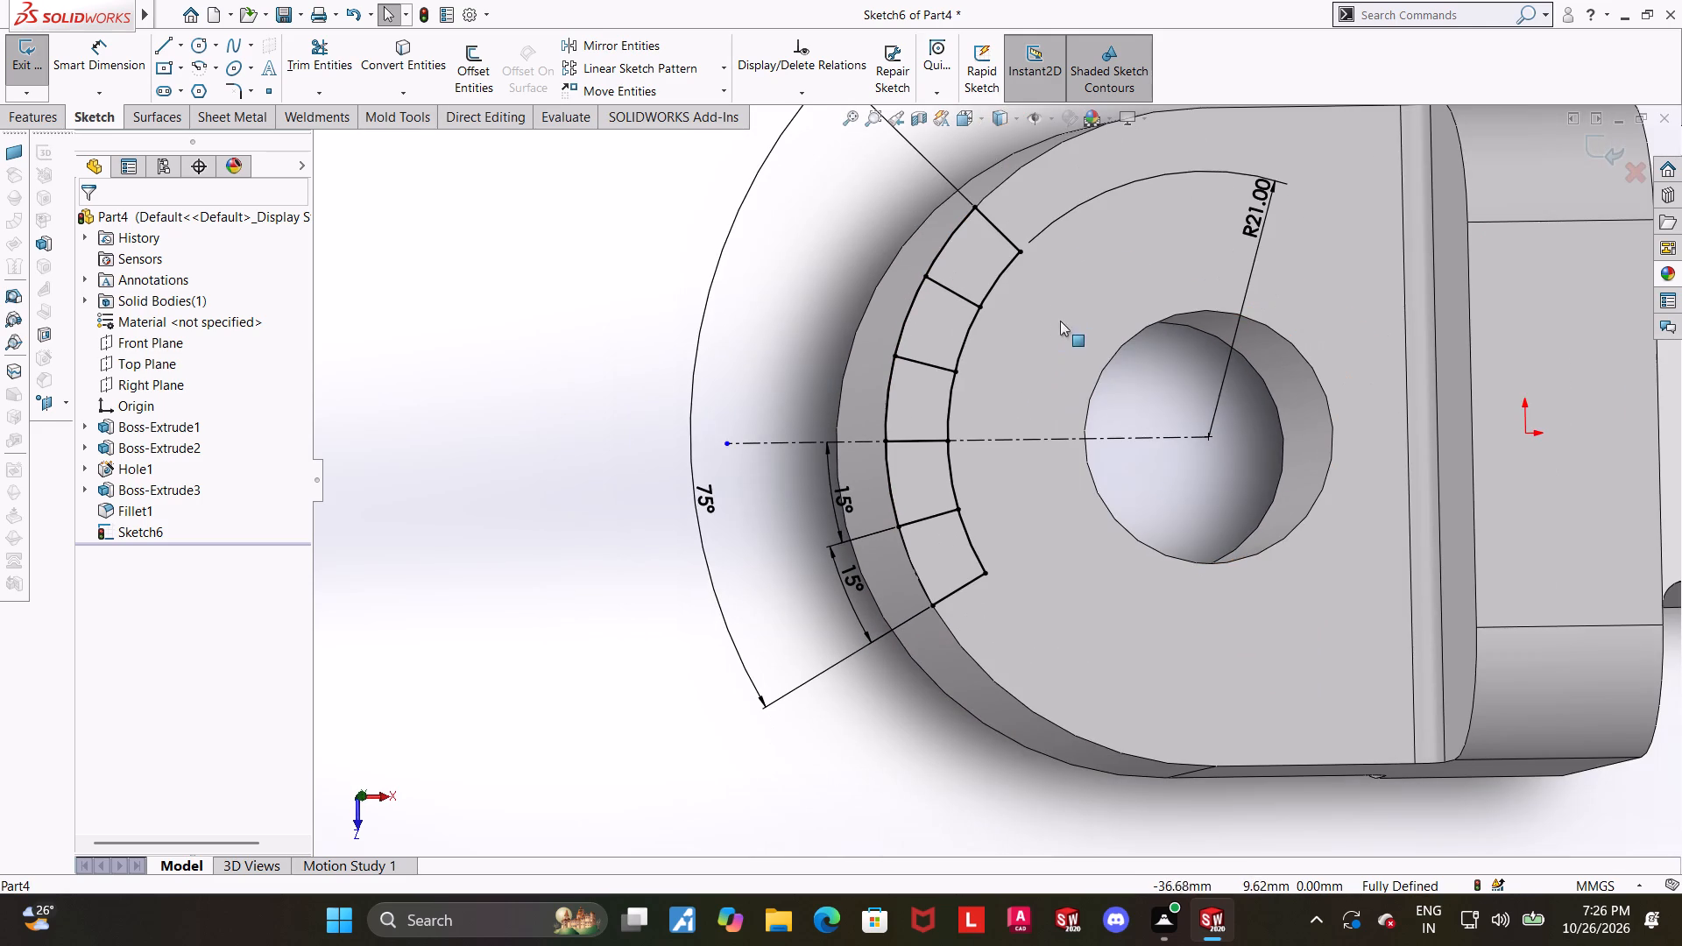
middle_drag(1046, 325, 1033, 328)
Power-trim the inner arc to construction geometry between the centreline and lower cross lines, and between the two upper cross lines.
click(302, 56)
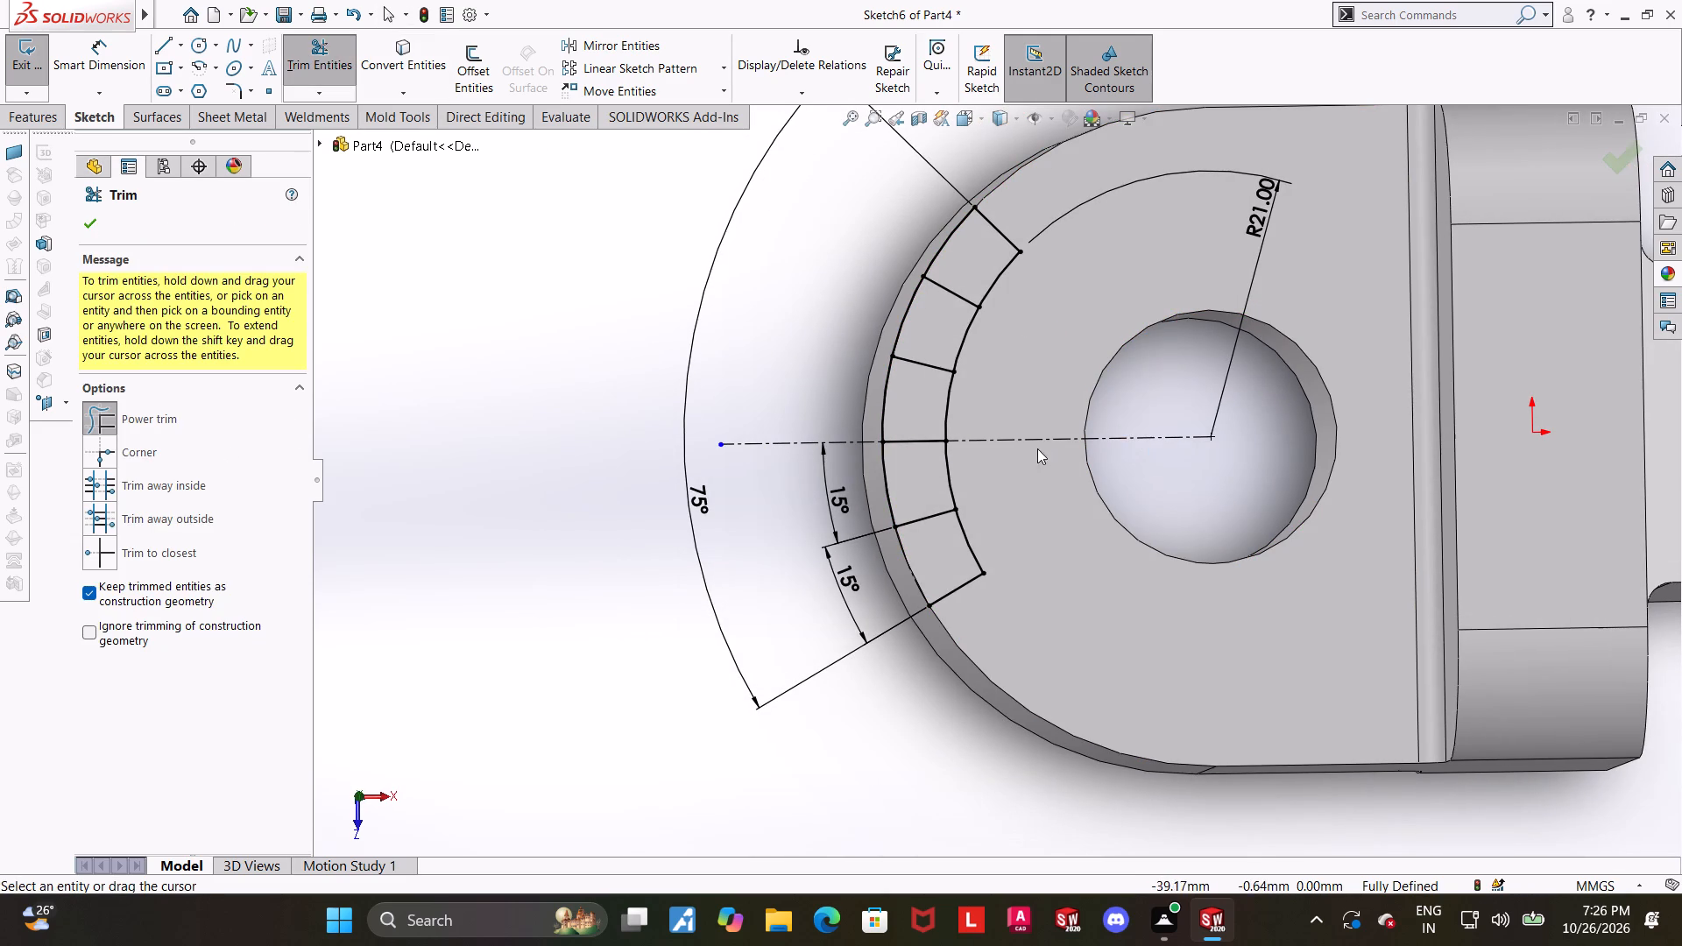
scroll(1021, 458, down, 1)
scroll(878, 484, down, 2)
middle_drag(988, 609, 1005, 592)
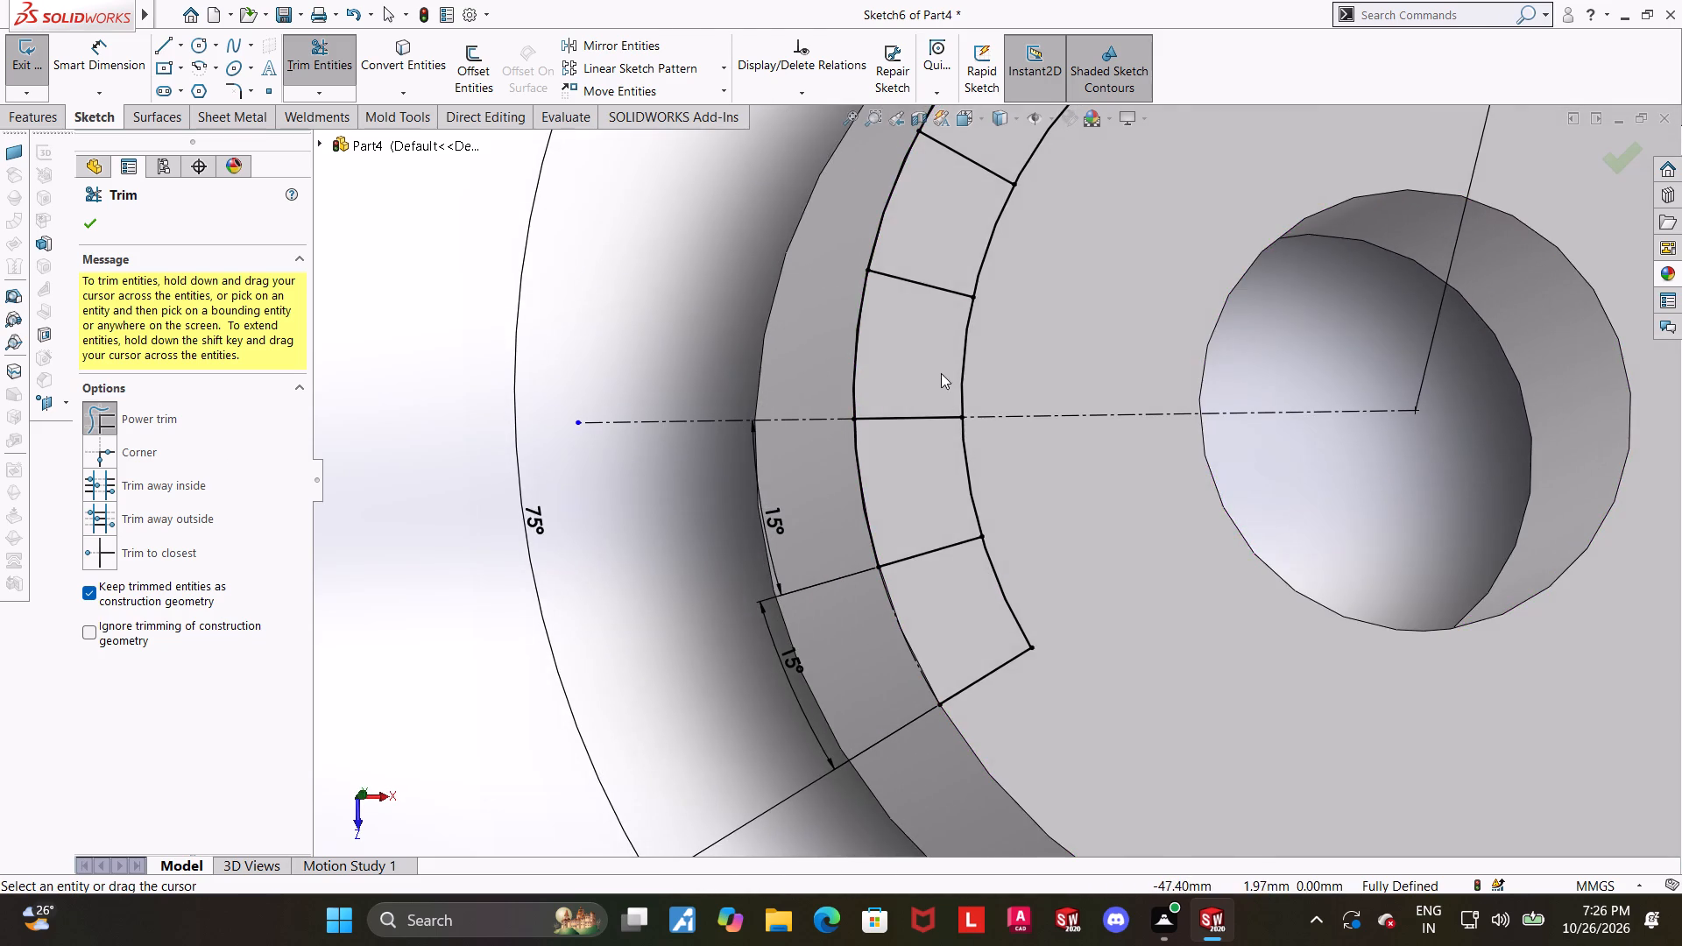
scroll(941, 382, up, 3)
scroll(1015, 392, down, 3)
drag(992, 566, 910, 571)
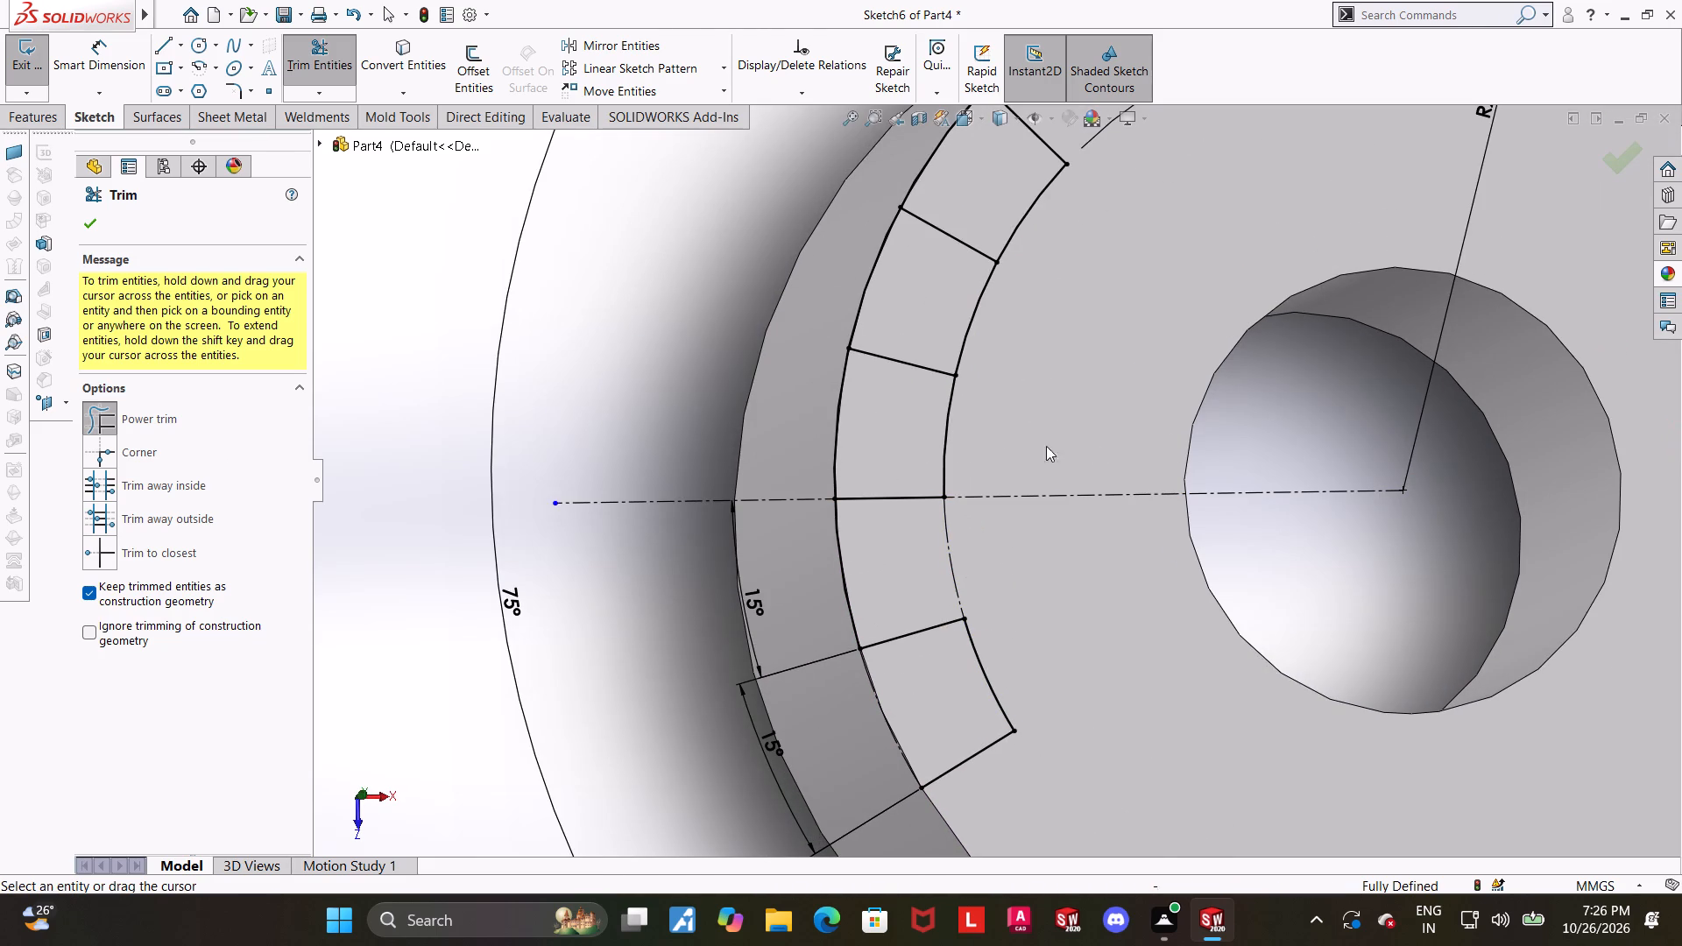
drag(1017, 342, 940, 301)
scroll(1124, 330, up, 2)
Power-trim the outer arc to construction geometry between the centreline and first upper cross lines, and along the band's topmost cell.
middle_drag(1092, 332, 1065, 342)
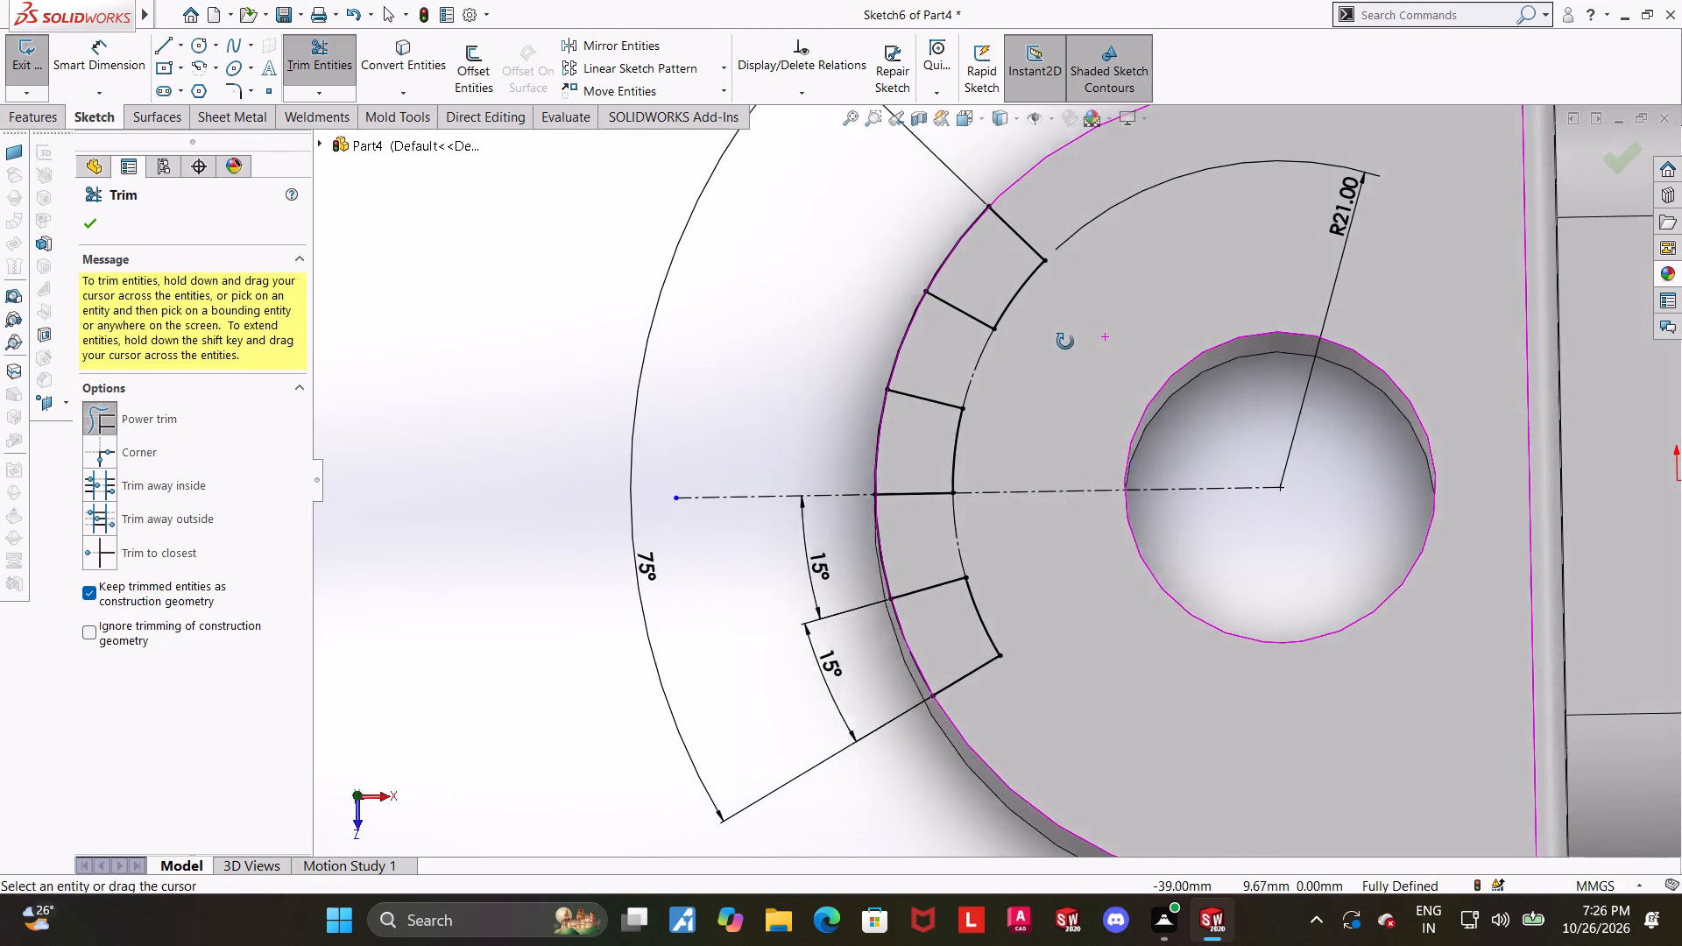
middle_drag(1065, 342, 1070, 317)
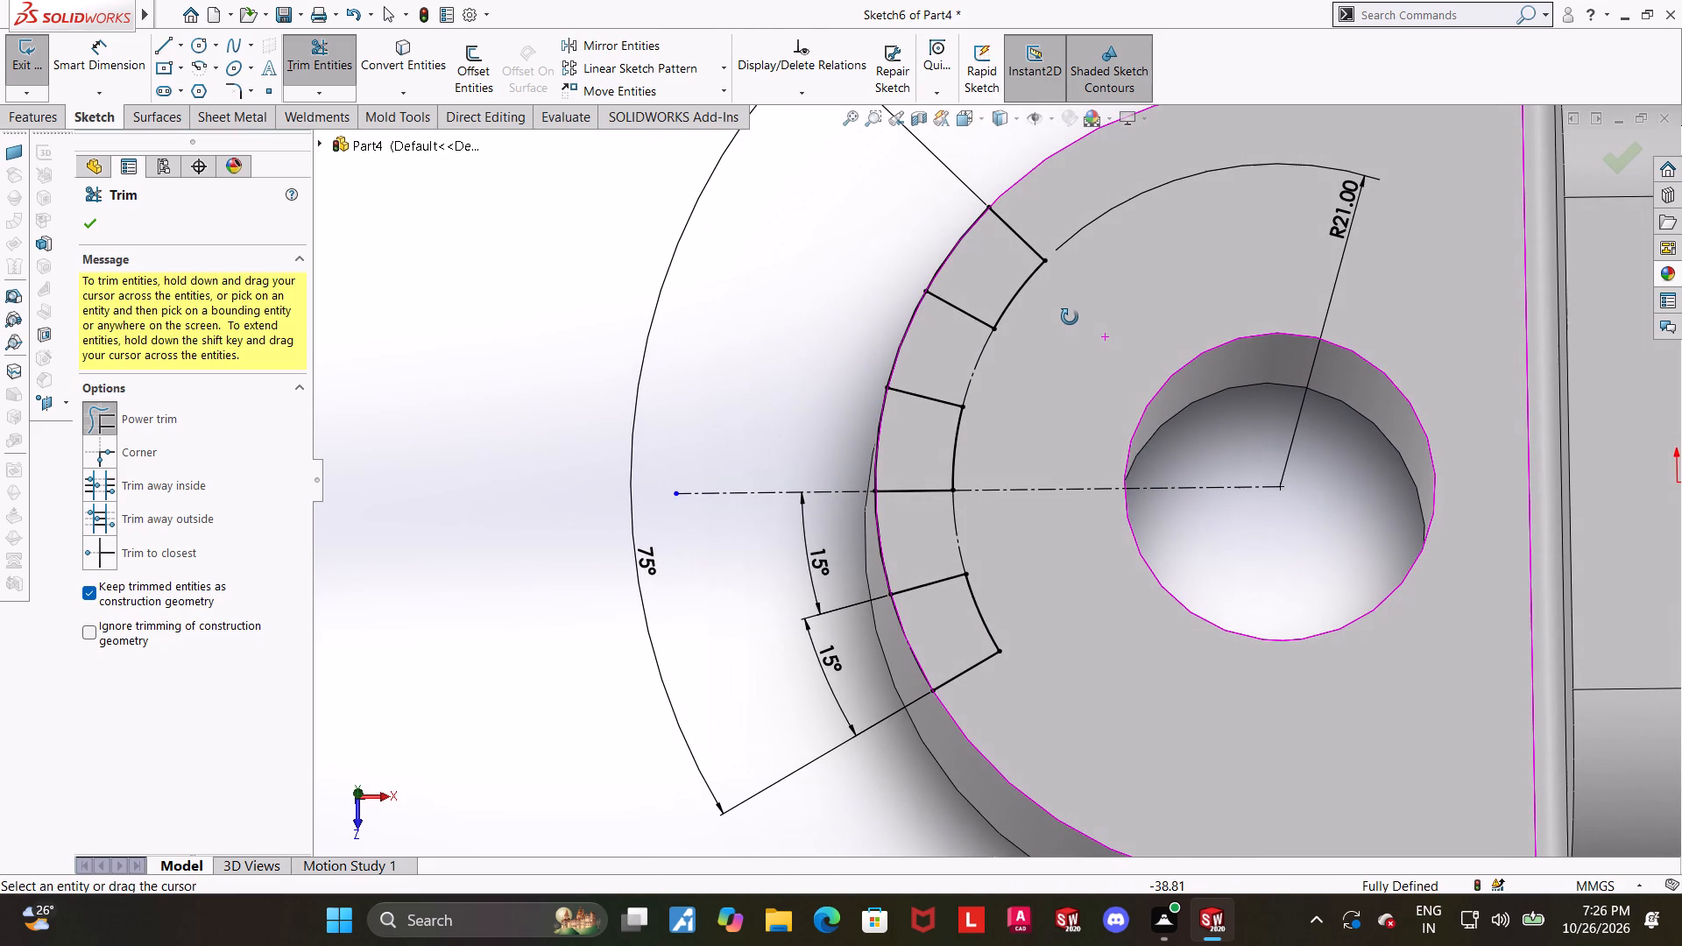
middle_drag(1070, 317, 1036, 327)
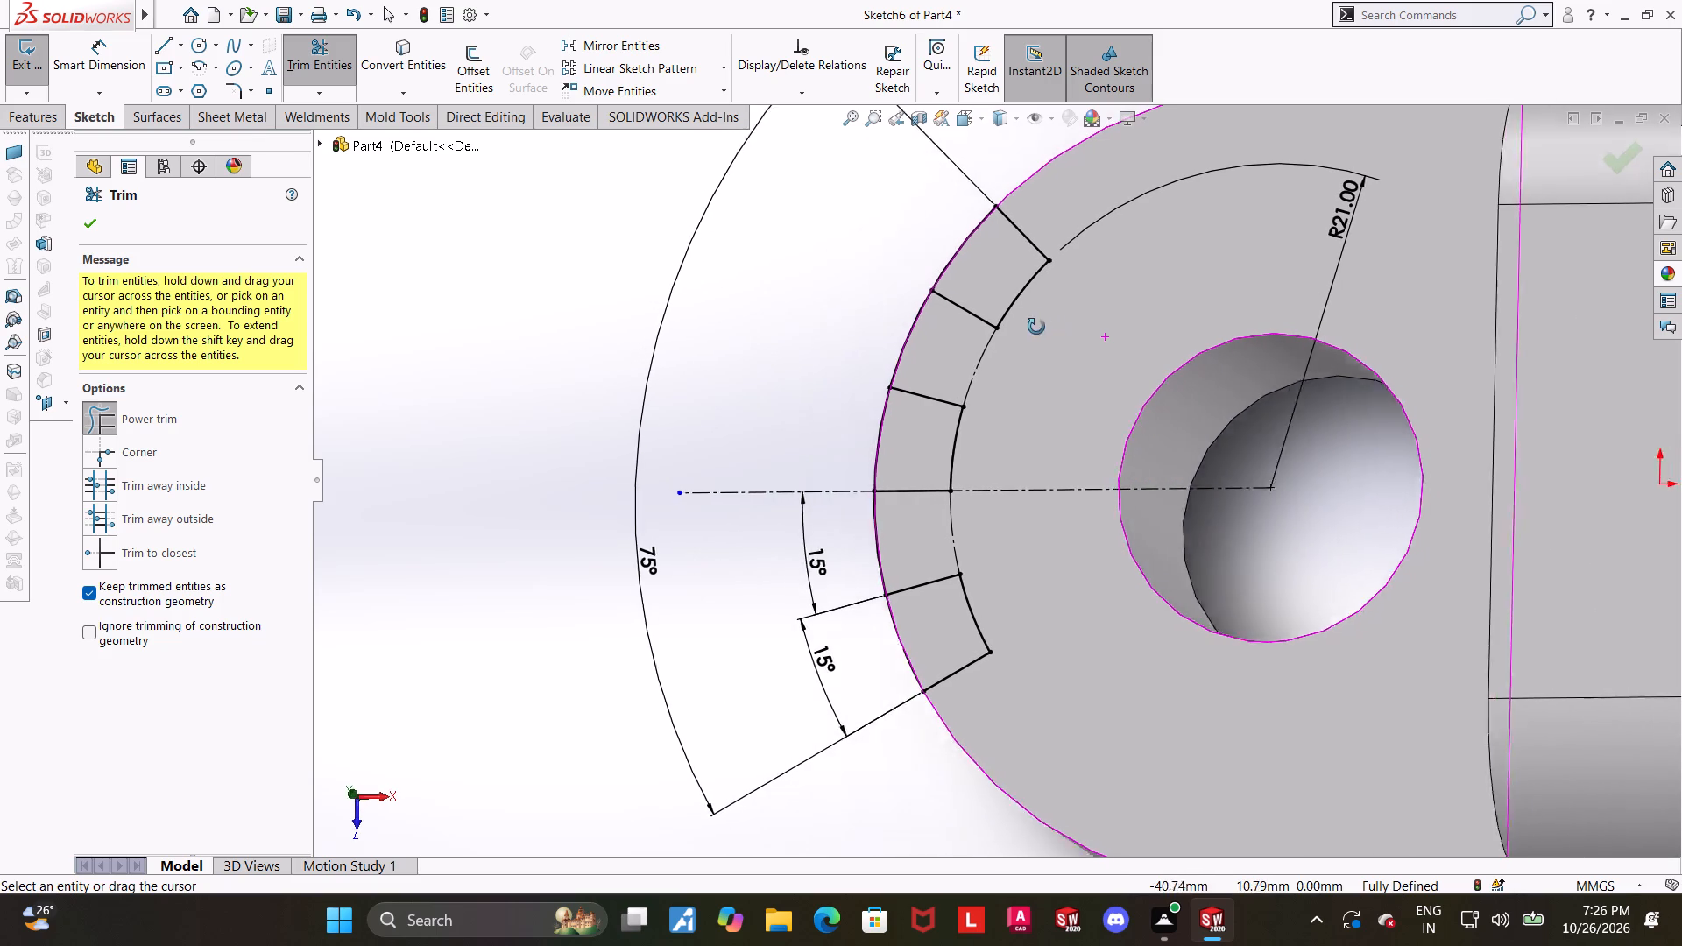
middle_drag(1036, 327, 1073, 321)
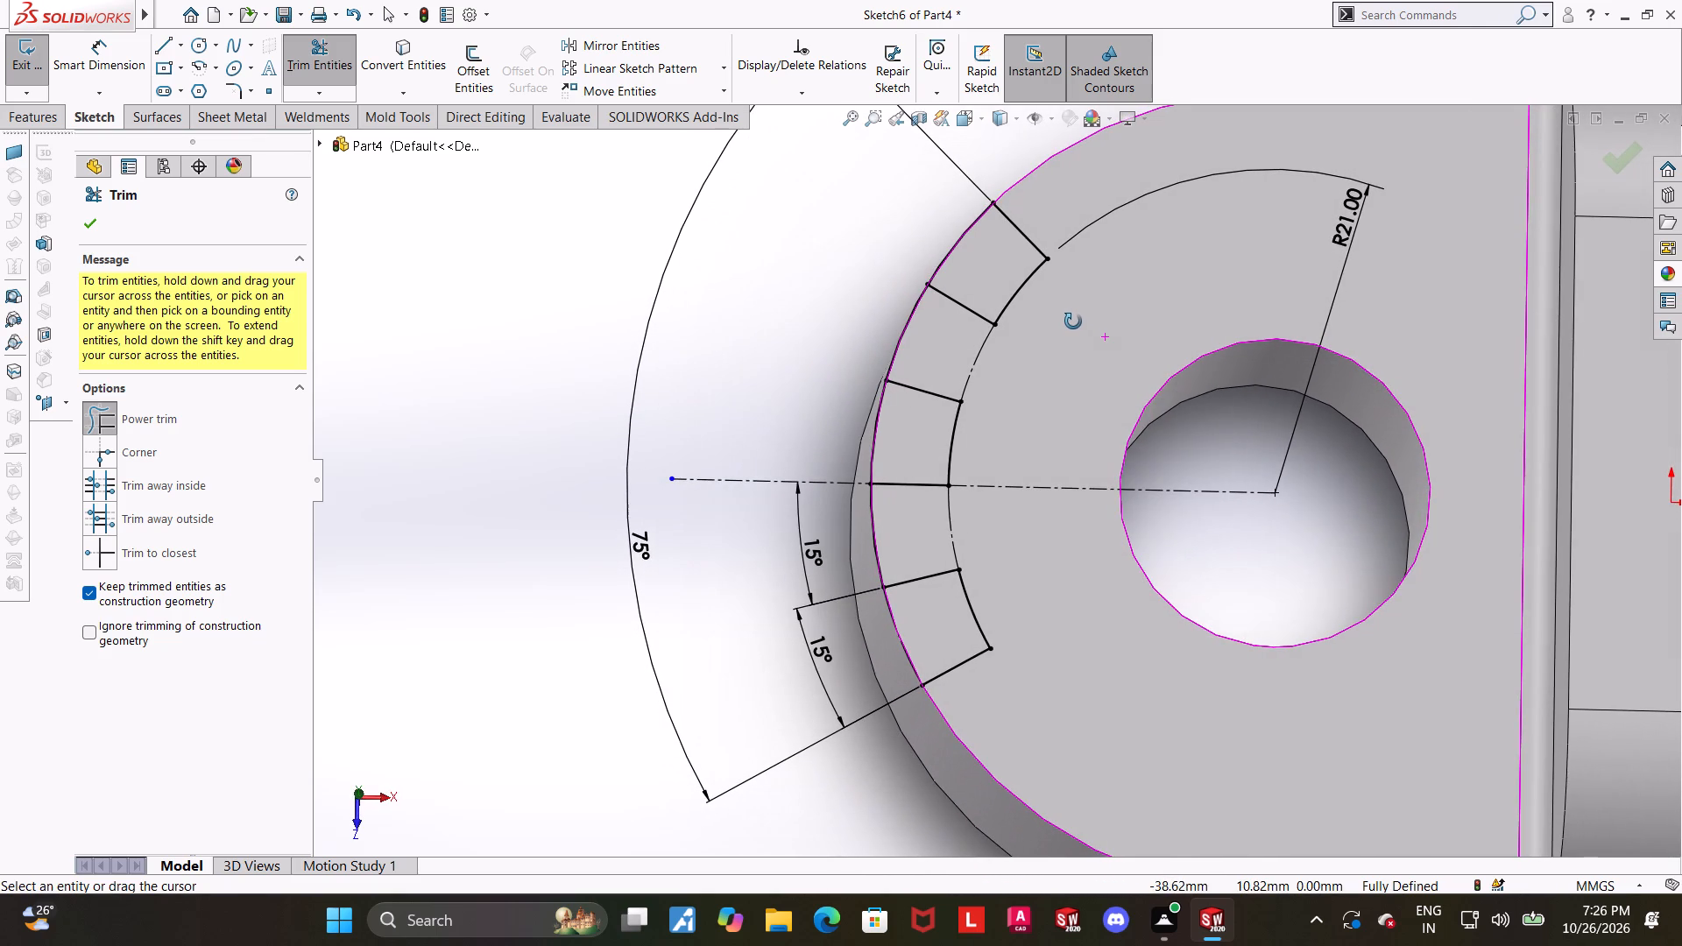
middle_drag(1073, 321, 1079, 321)
drag(908, 454, 786, 404)
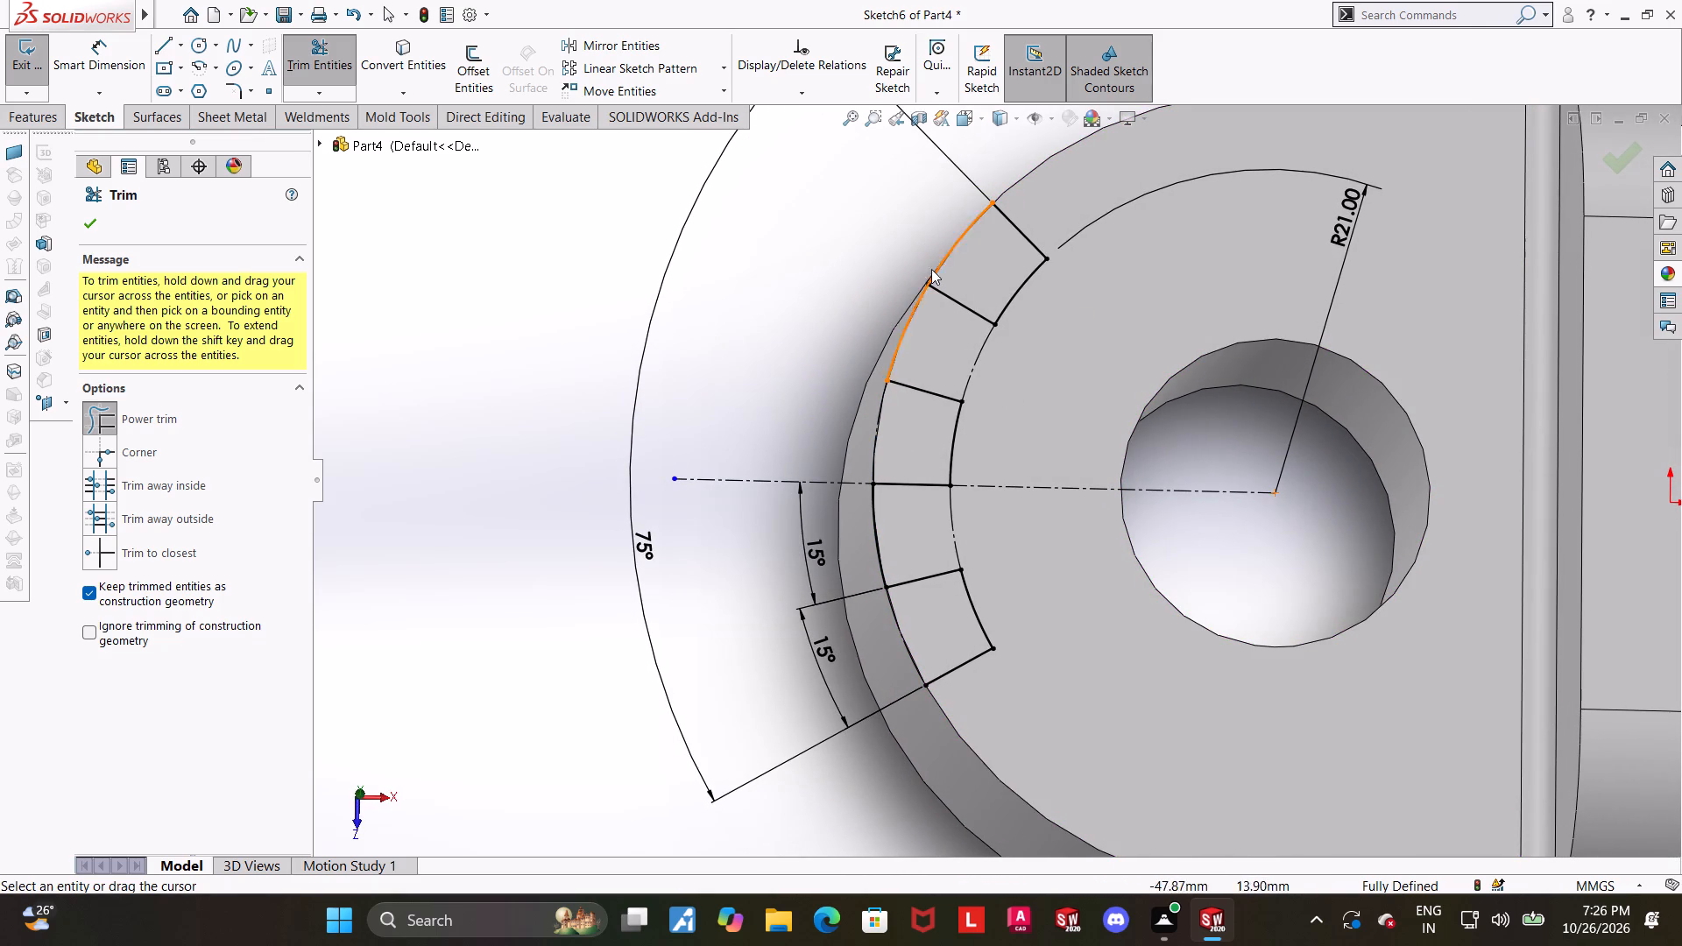
drag(984, 265, 872, 163)
middle_drag(1083, 445, 1085, 371)
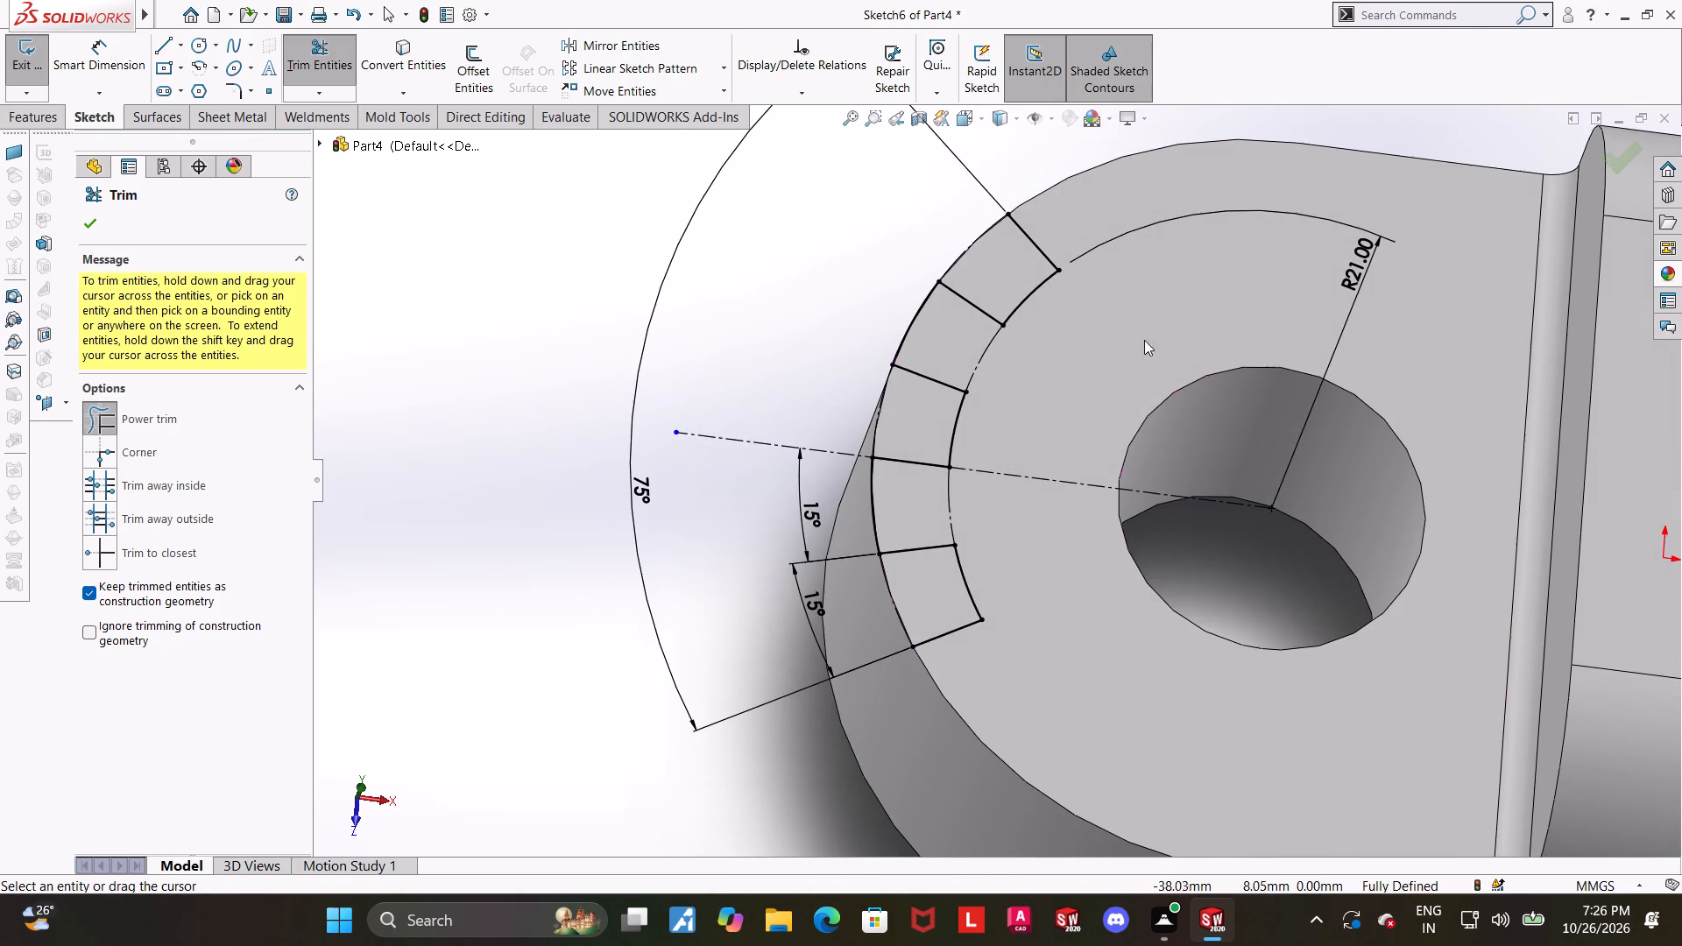
click(1612, 155)
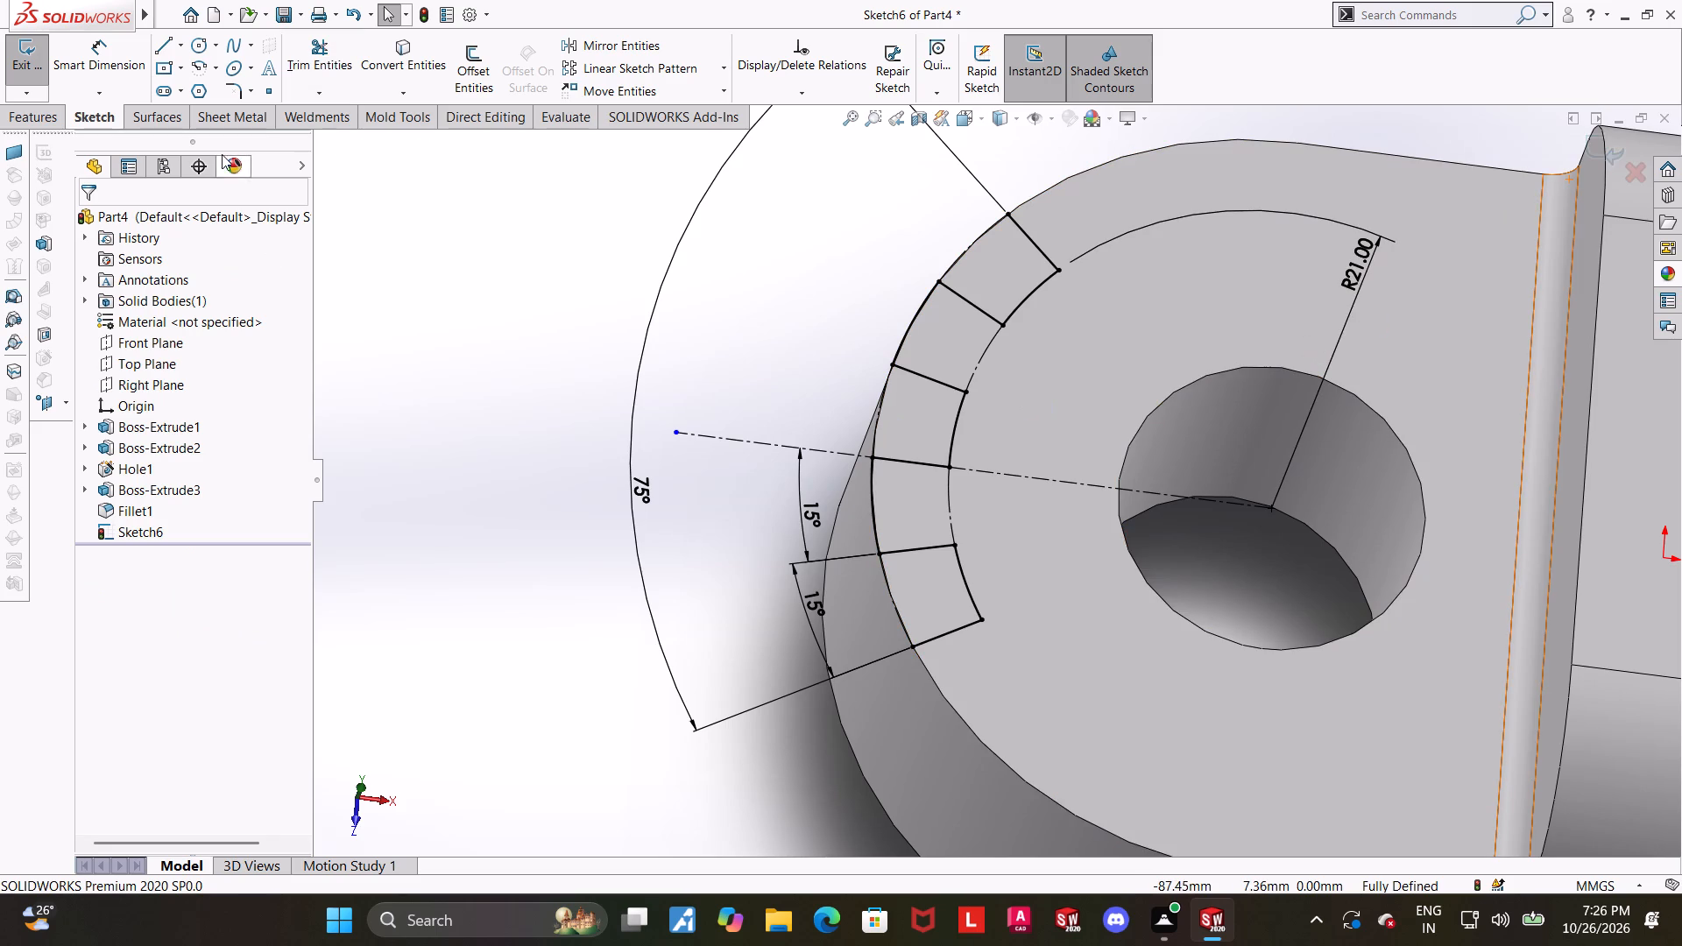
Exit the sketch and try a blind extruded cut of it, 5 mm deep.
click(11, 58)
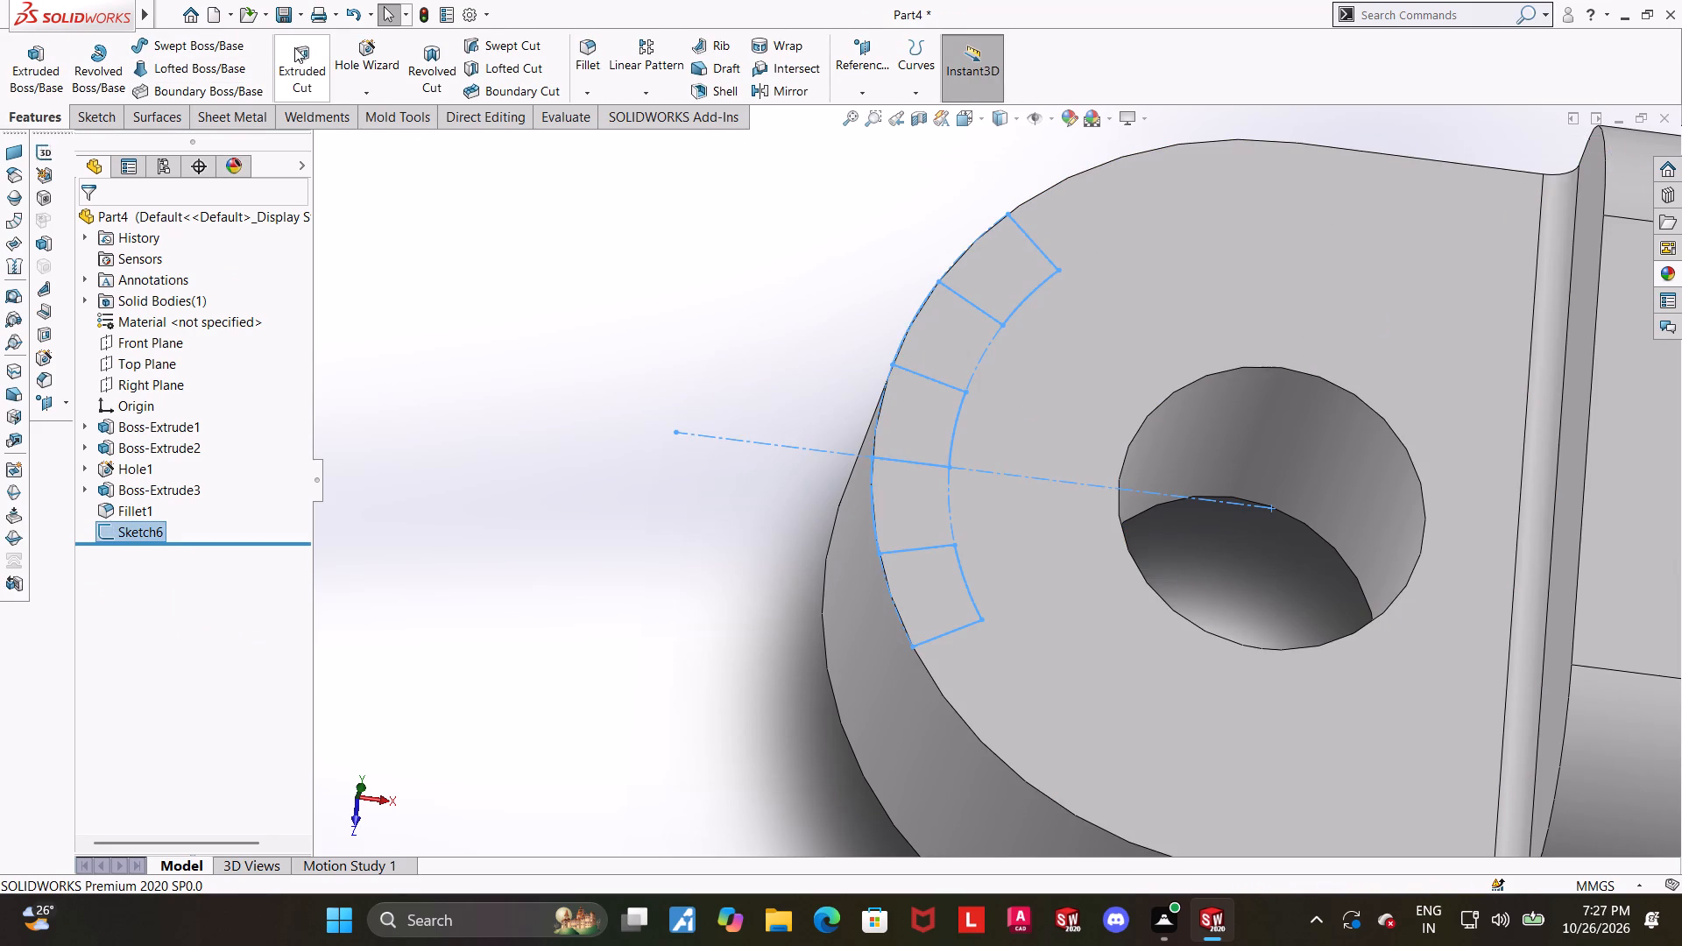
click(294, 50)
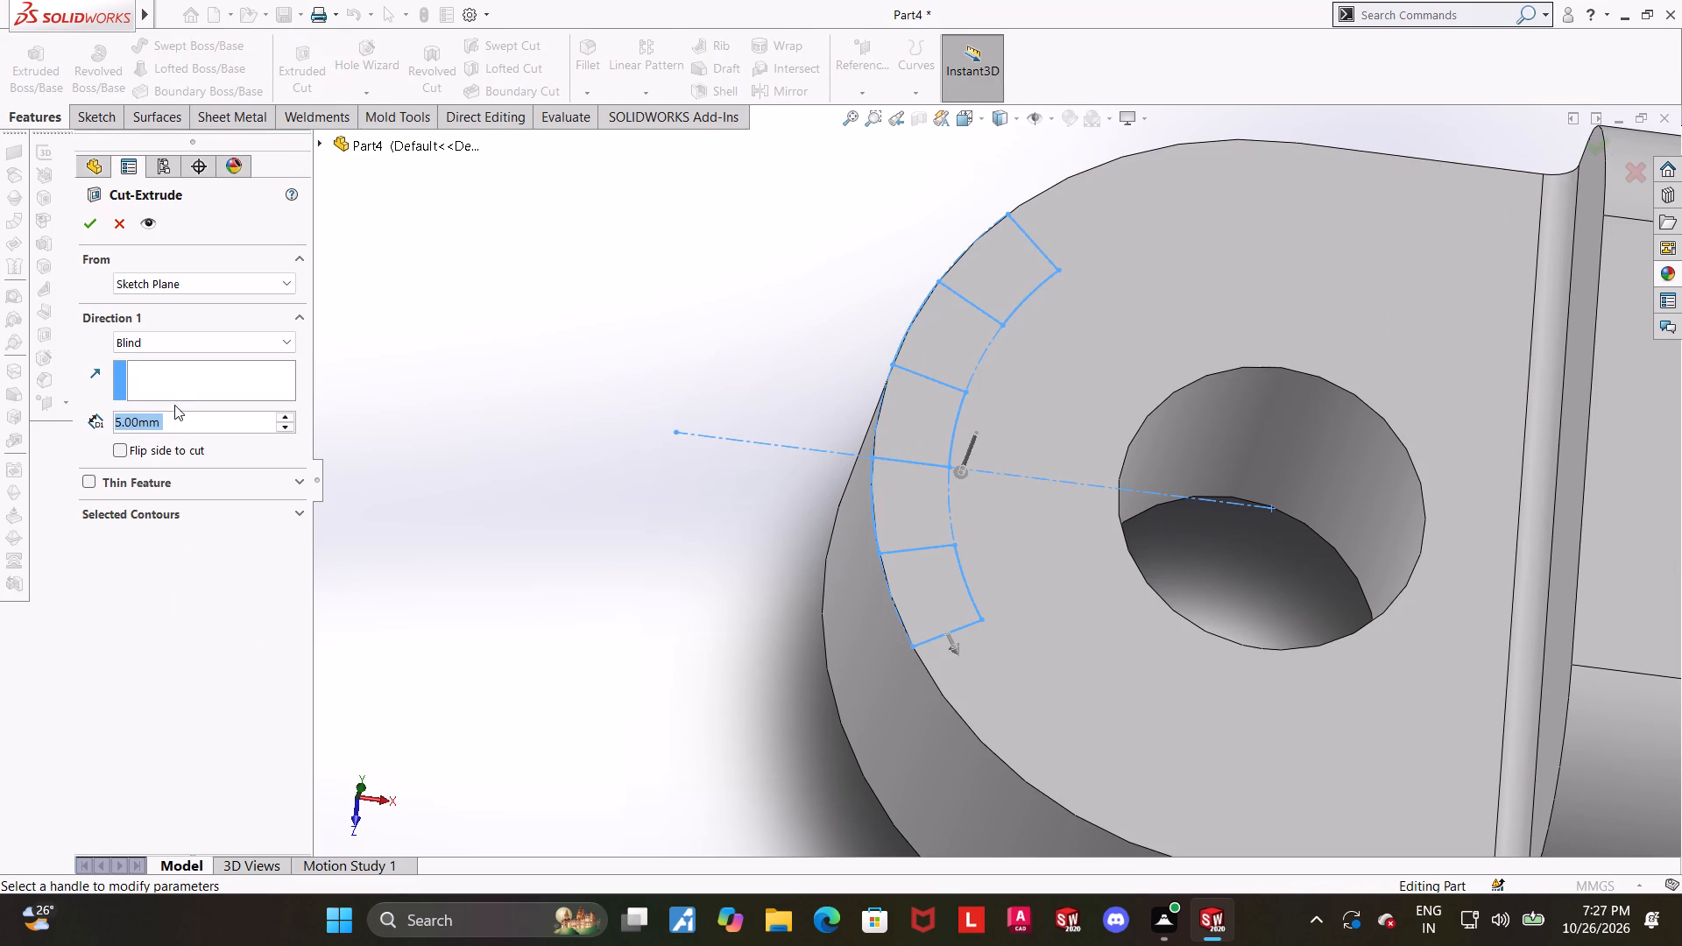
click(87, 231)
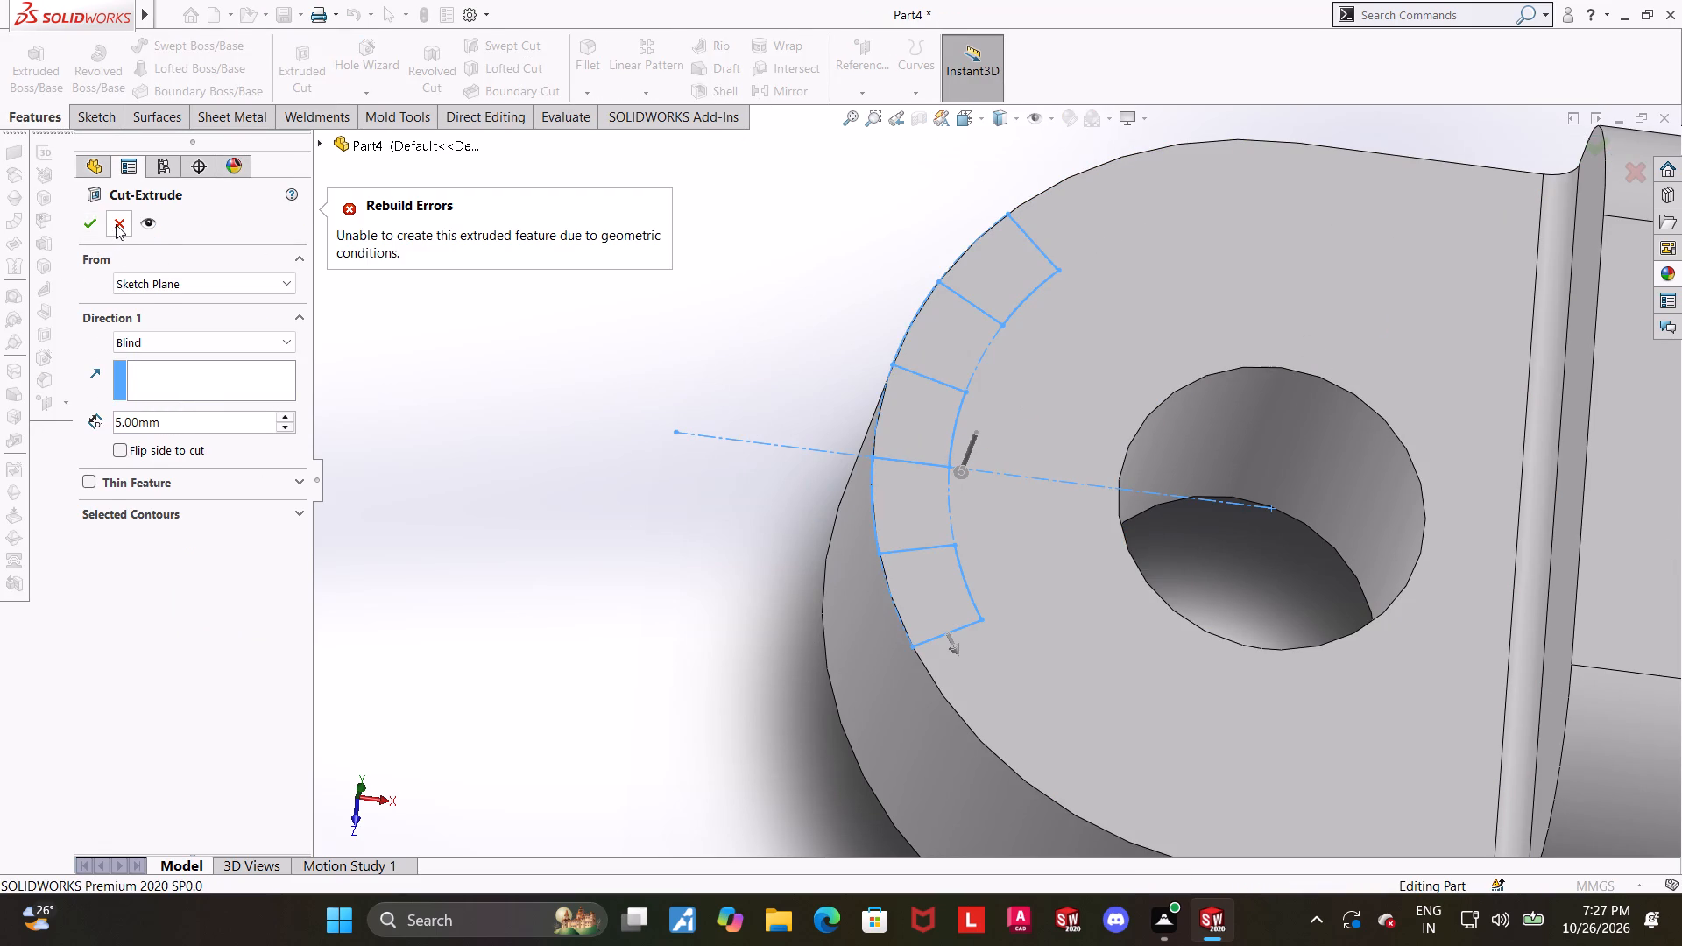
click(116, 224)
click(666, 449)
Reopen the band sketch and draw a centre-point arc around the hole, sweeping about 286° from the band's lower outer corner to its upper one.
click(135, 527)
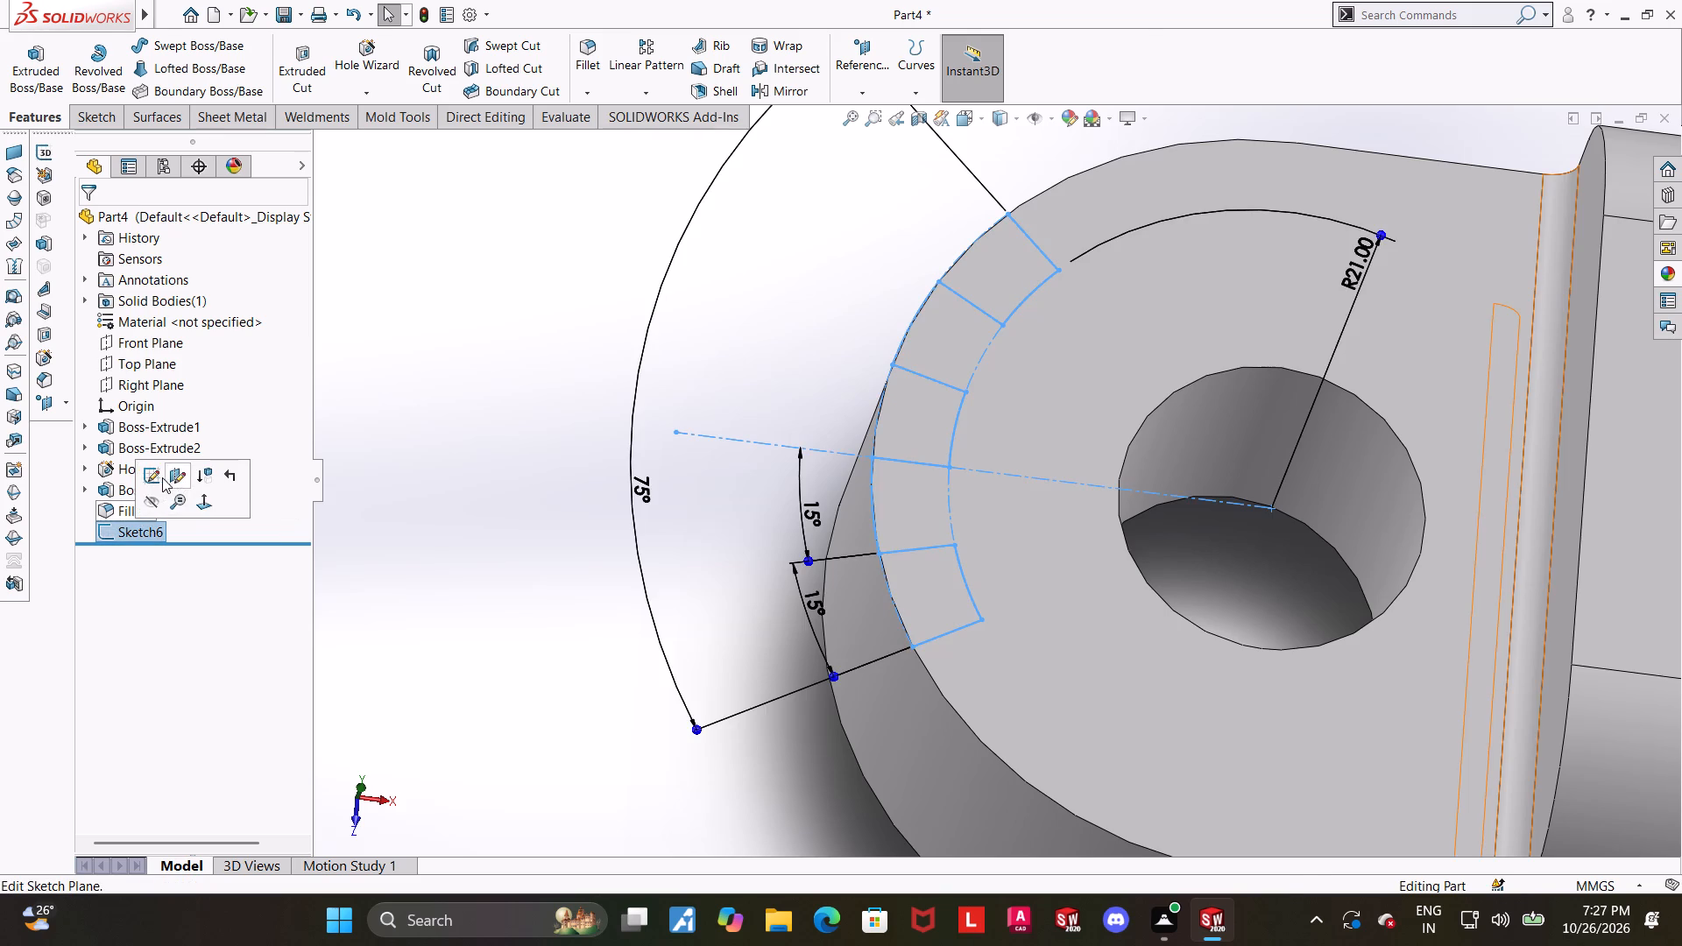
click(156, 477)
click(148, 524)
click(180, 492)
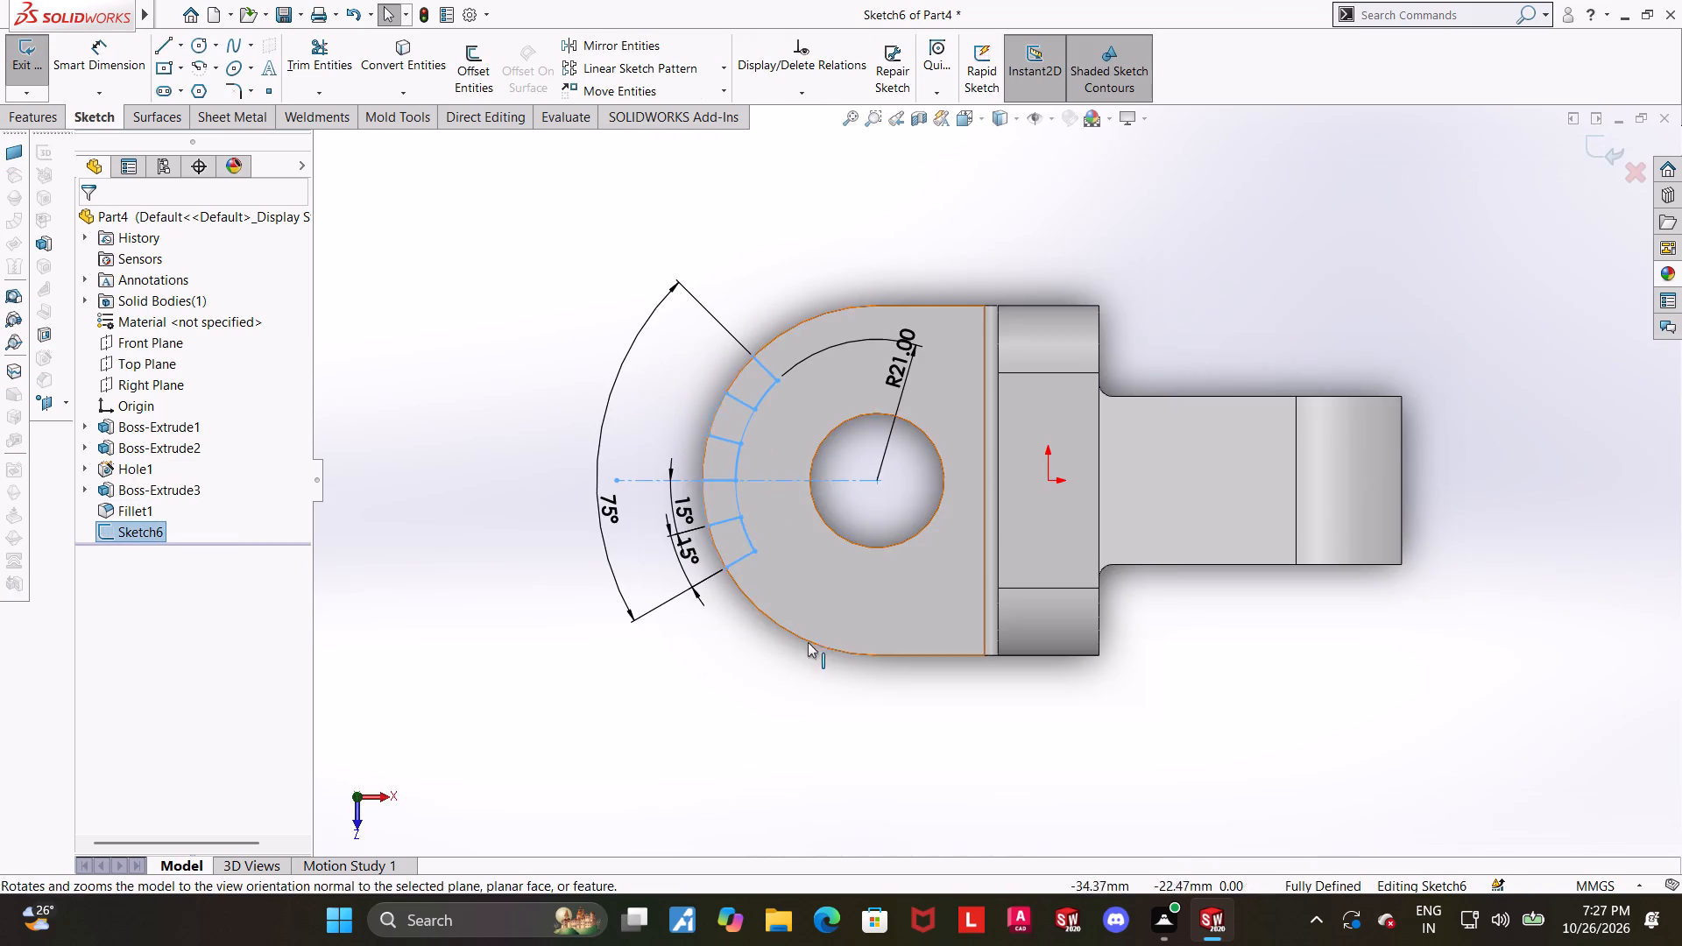
click(775, 665)
scroll(814, 472, down, 3)
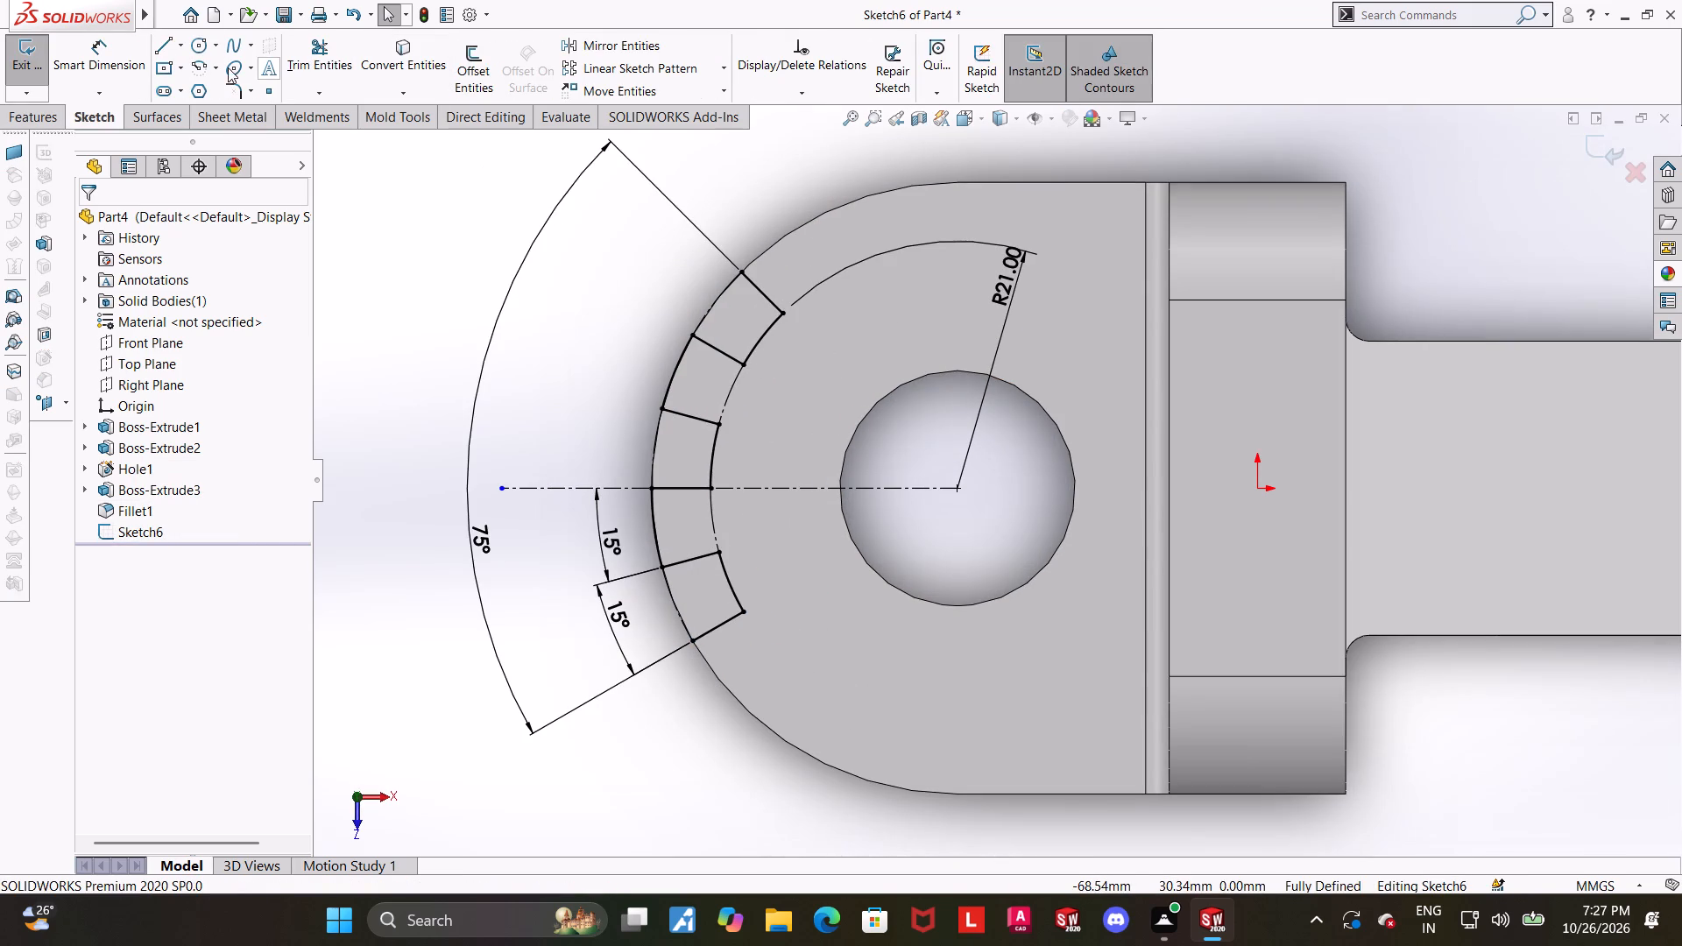
click(201, 67)
click(958, 489)
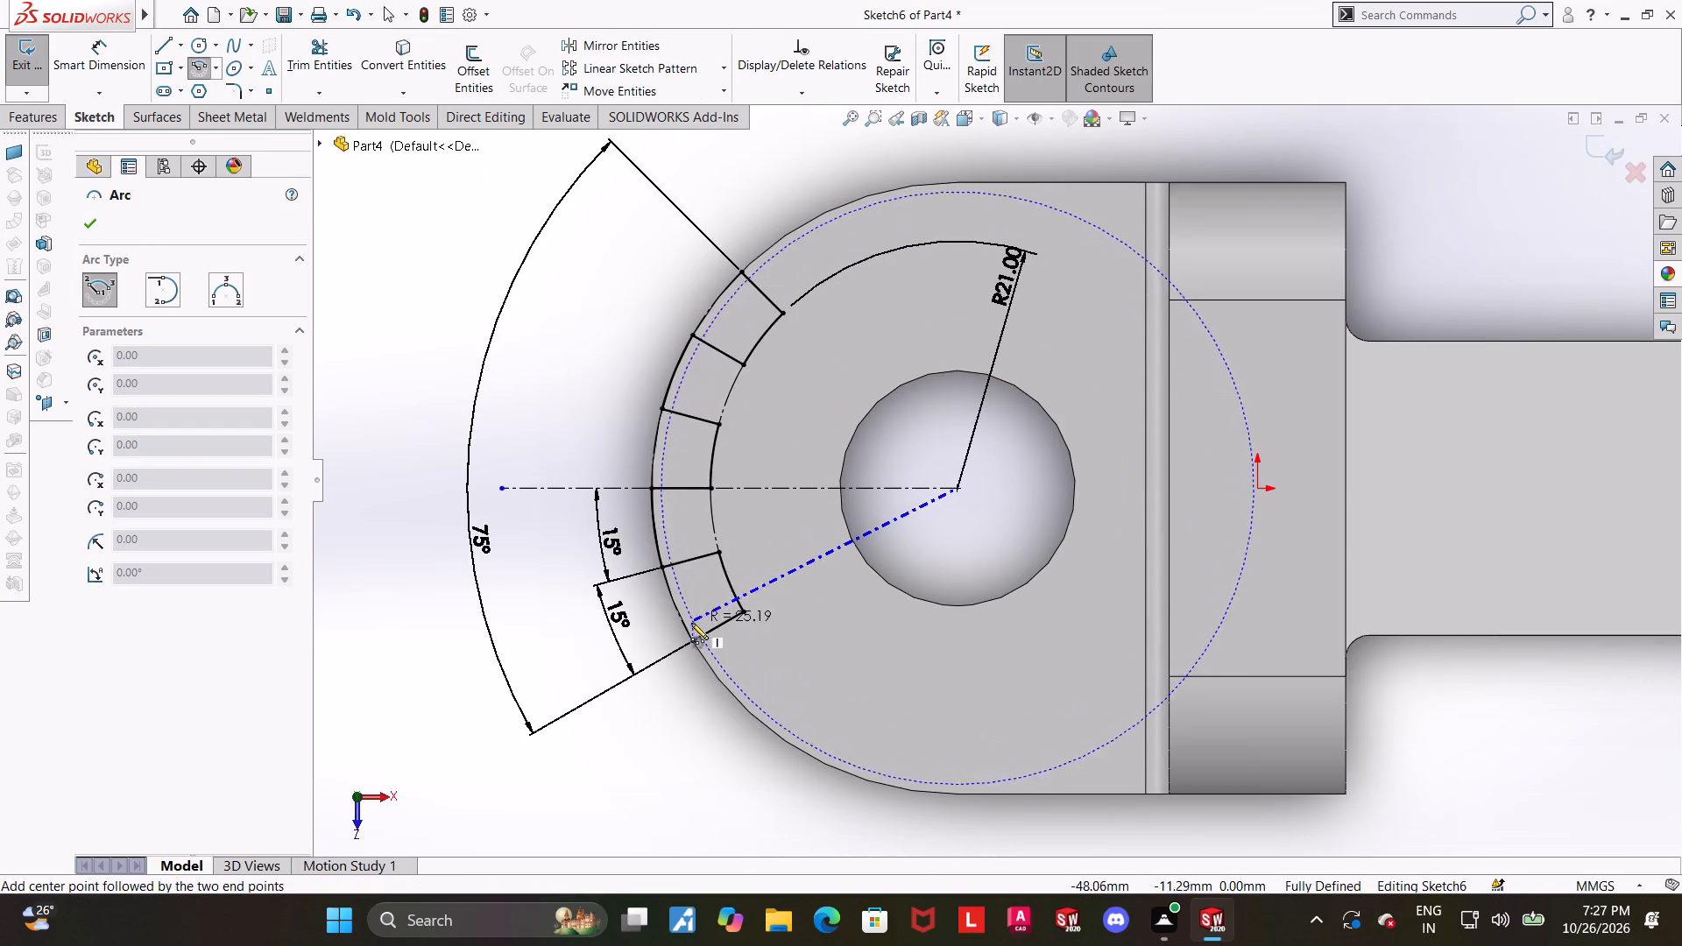
click(692, 641)
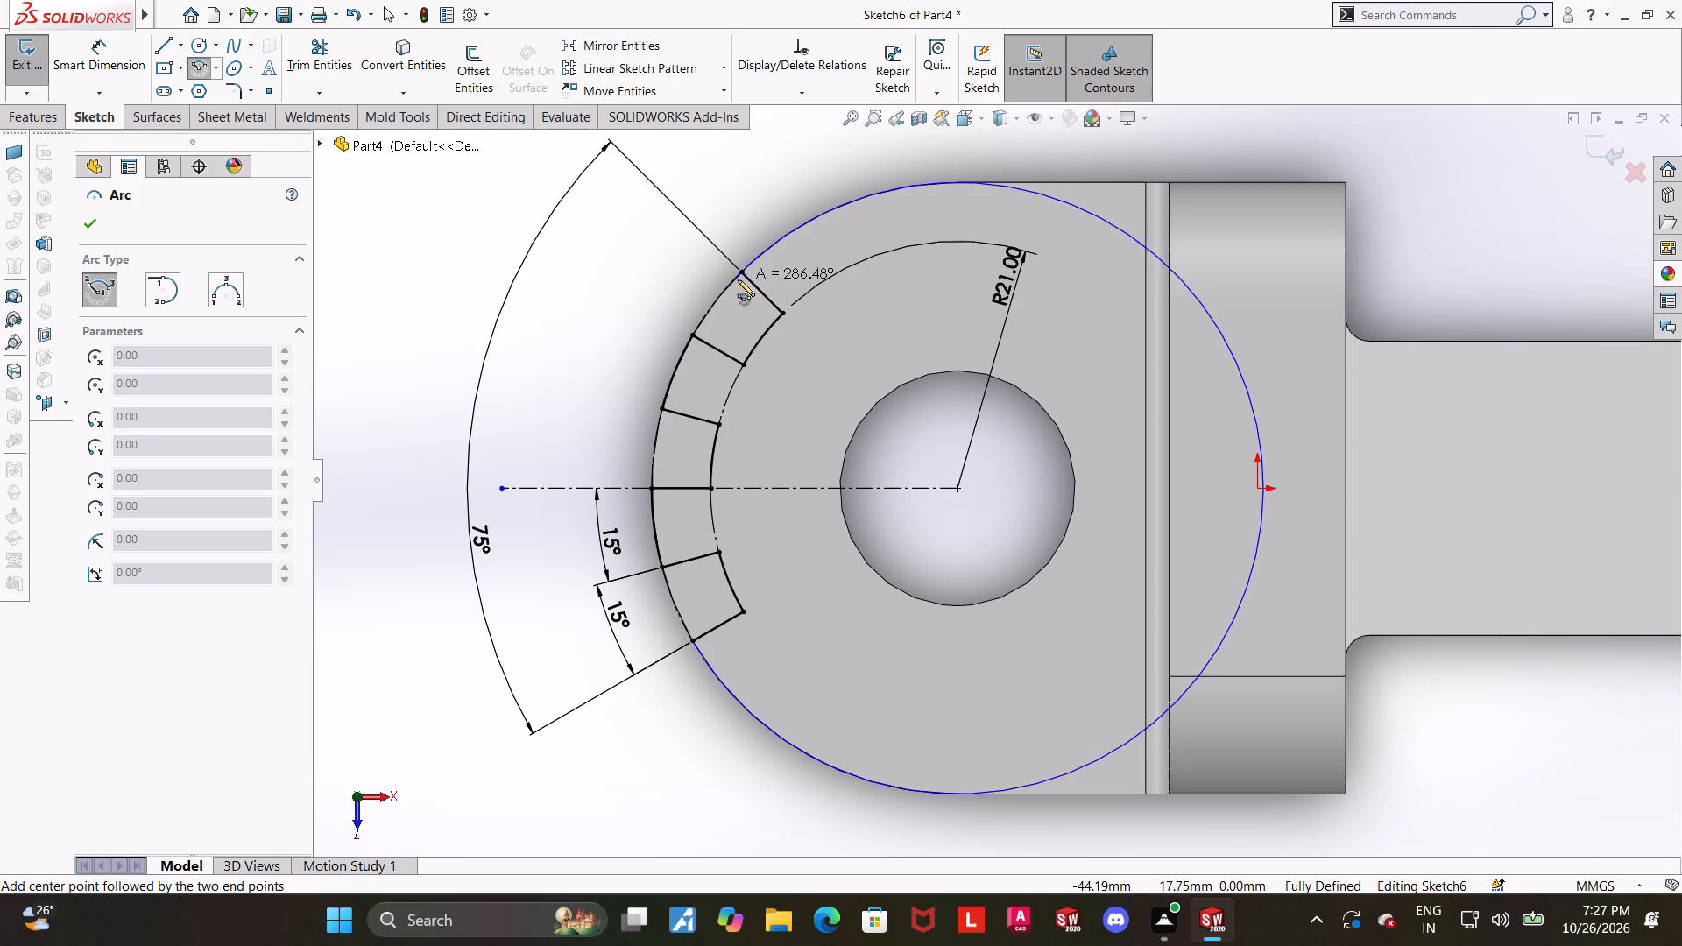
click(739, 272)
key(Escape)
key(Escape)
key(Escape)
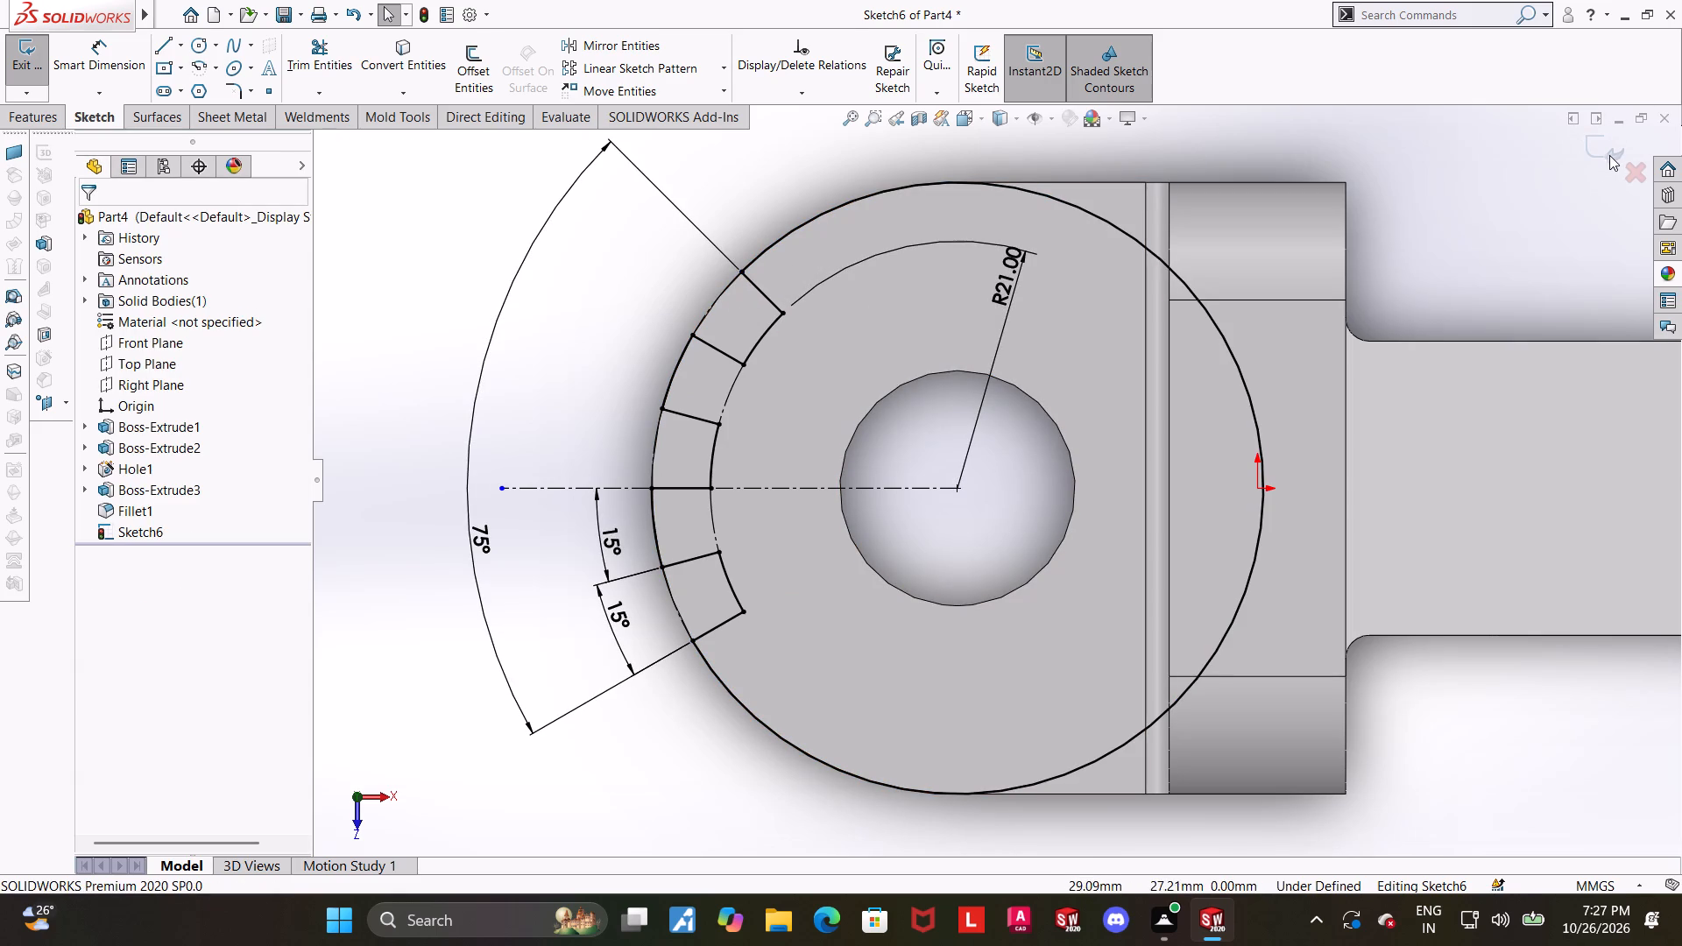
Exit the band sketch and make a blind extruded cut 5 mm deep from its bottom, middle and topmost cells.
click(1609, 153)
scroll(958, 402, up, 2)
middle_drag(908, 539, 901, 418)
click(291, 43)
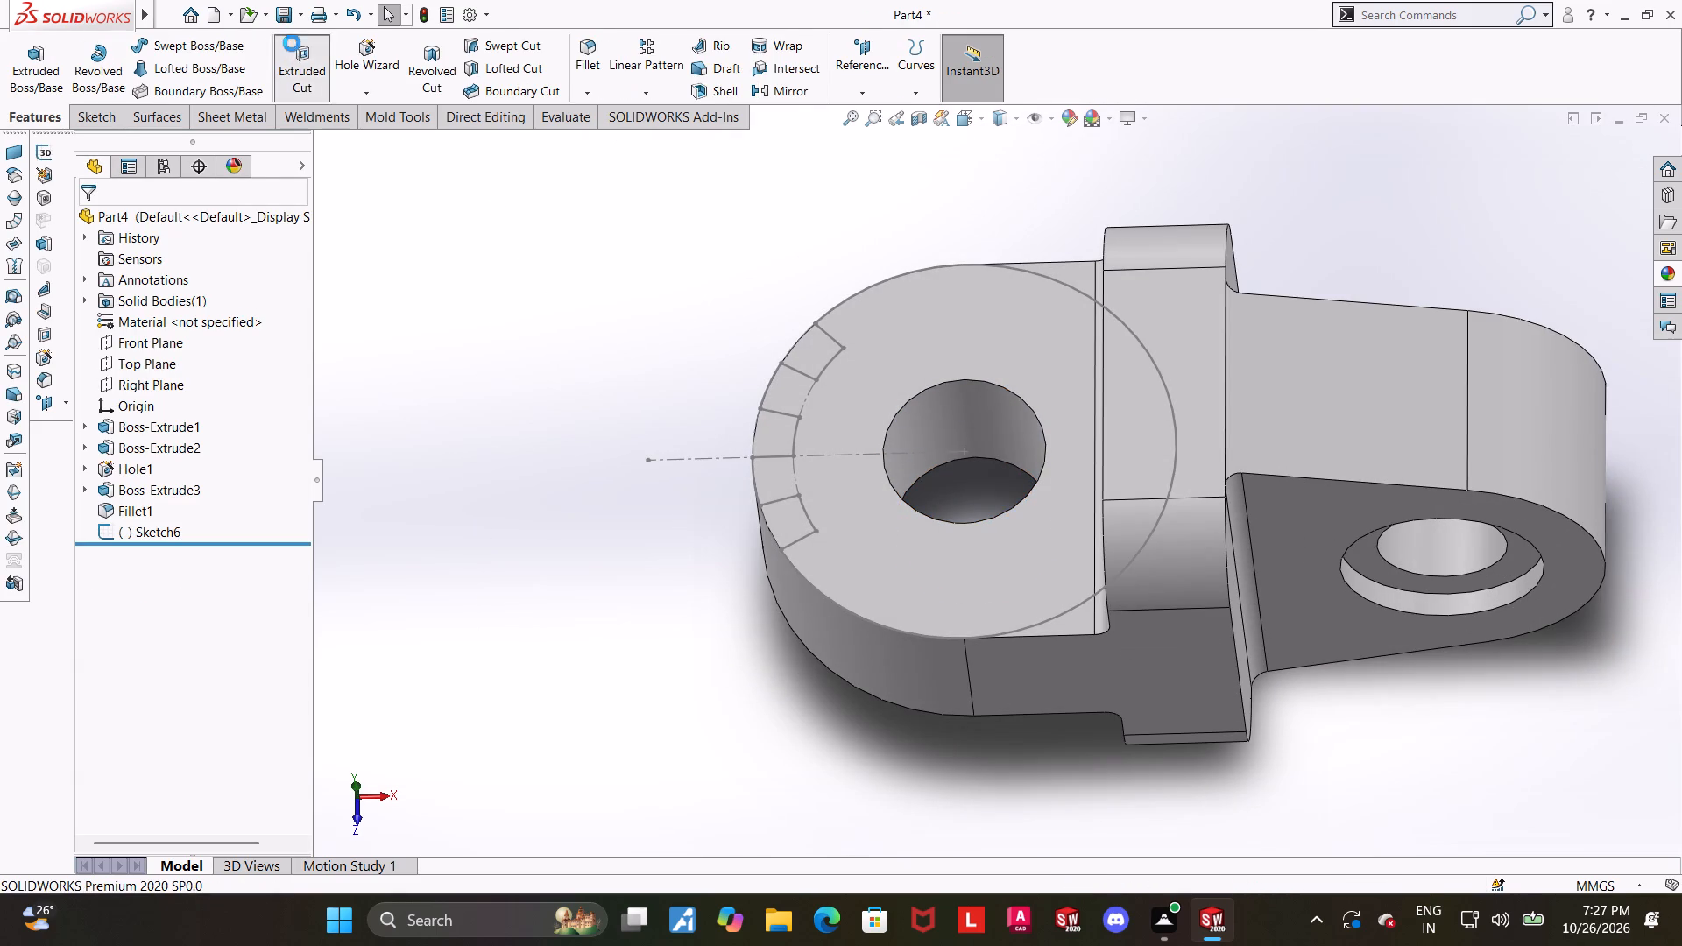
click(317, 139)
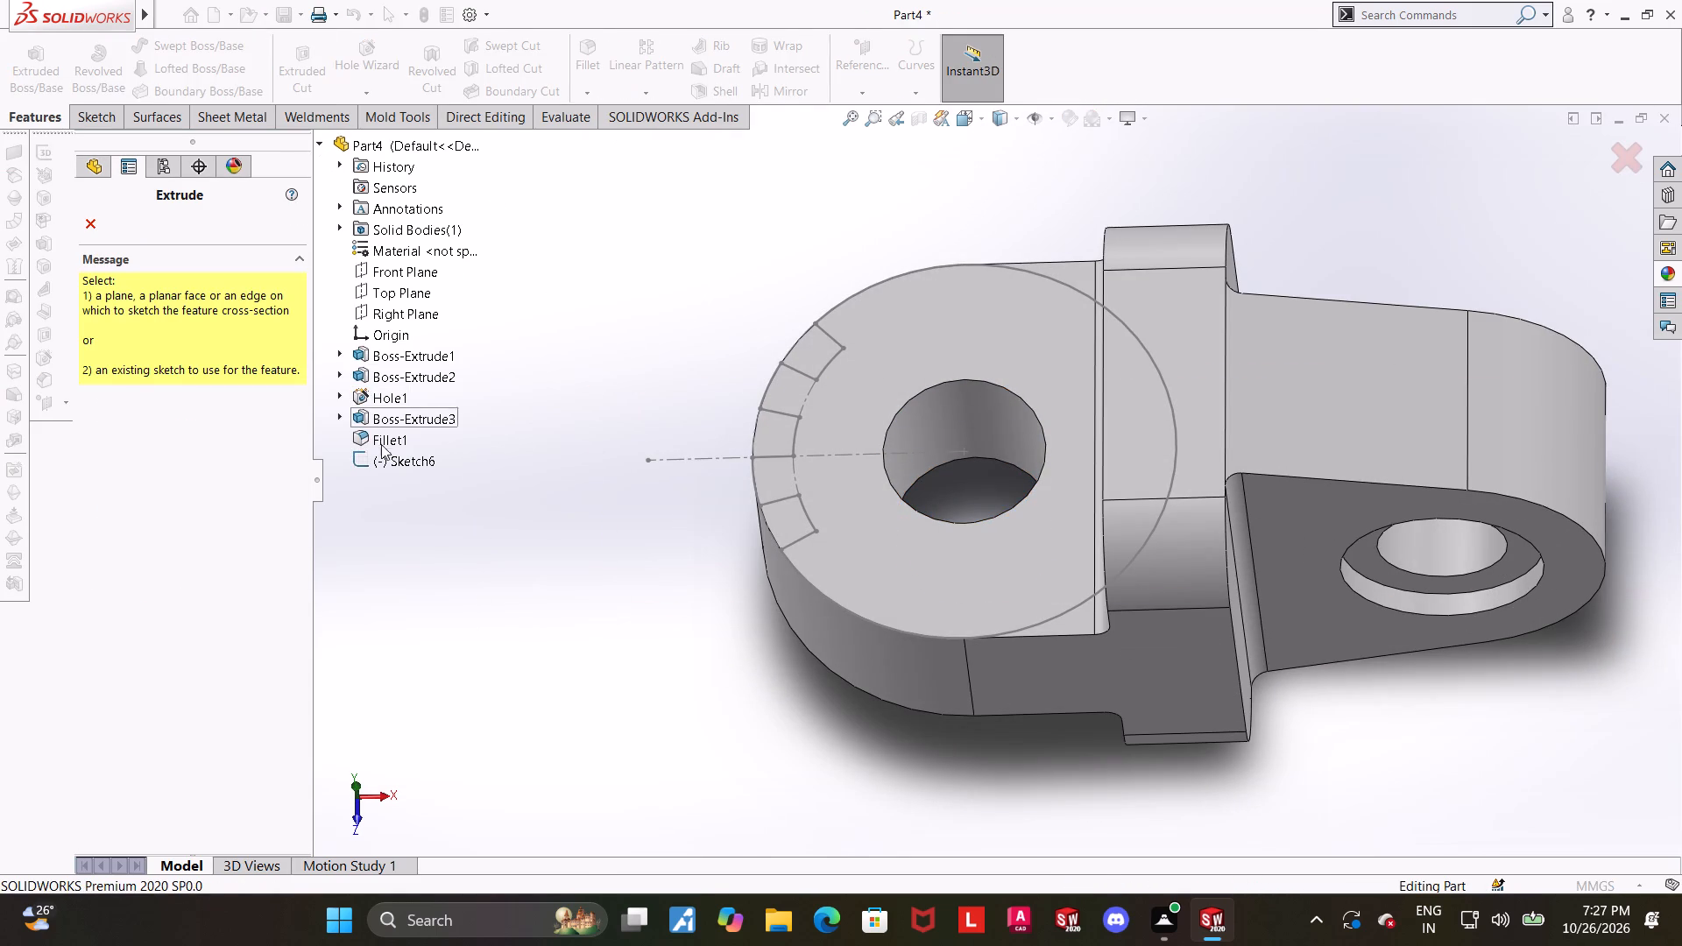
click(383, 458)
middle_drag(622, 516, 638, 516)
scroll(842, 499, down, 2)
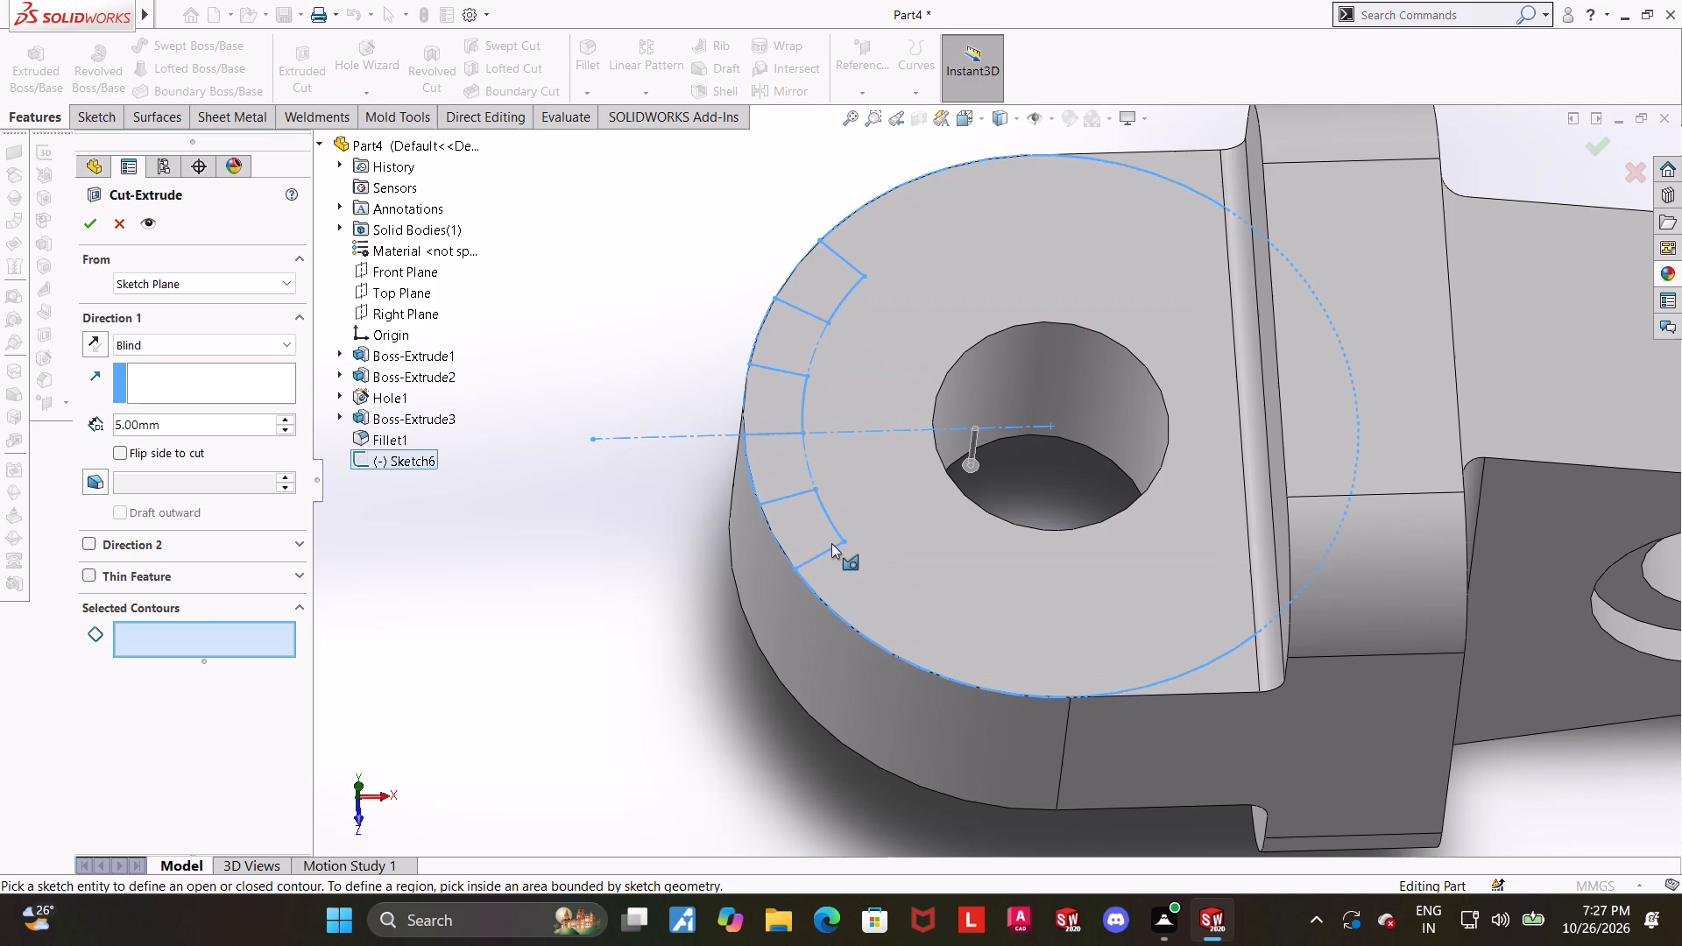
click(813, 527)
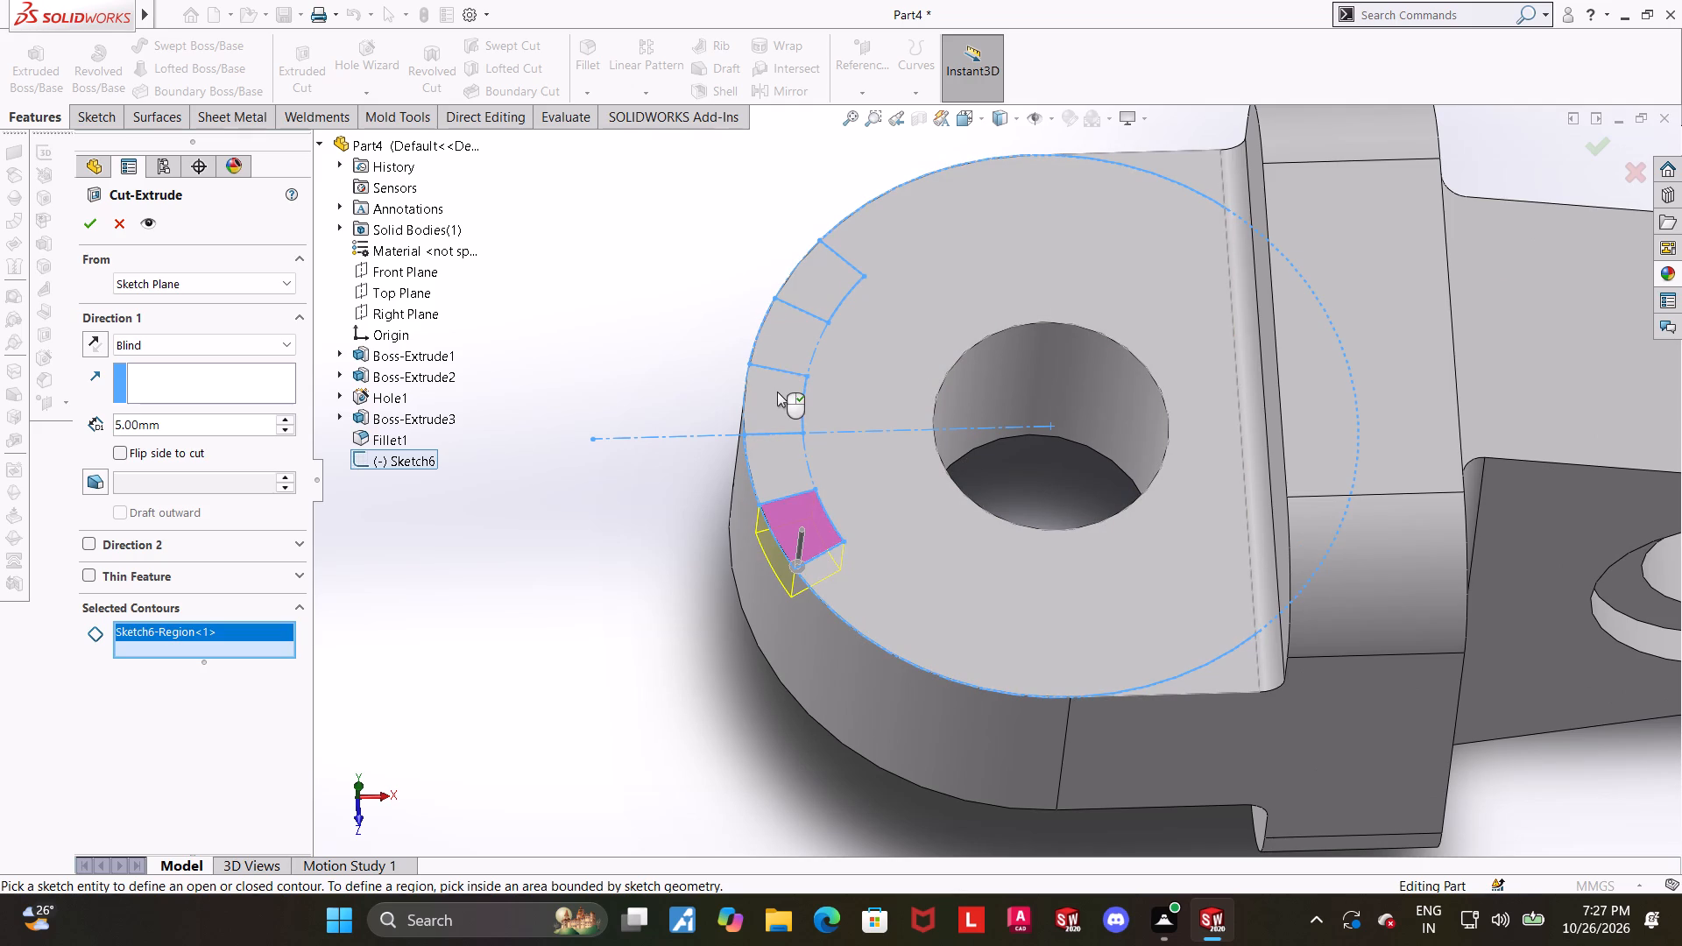
click(777, 392)
click(820, 278)
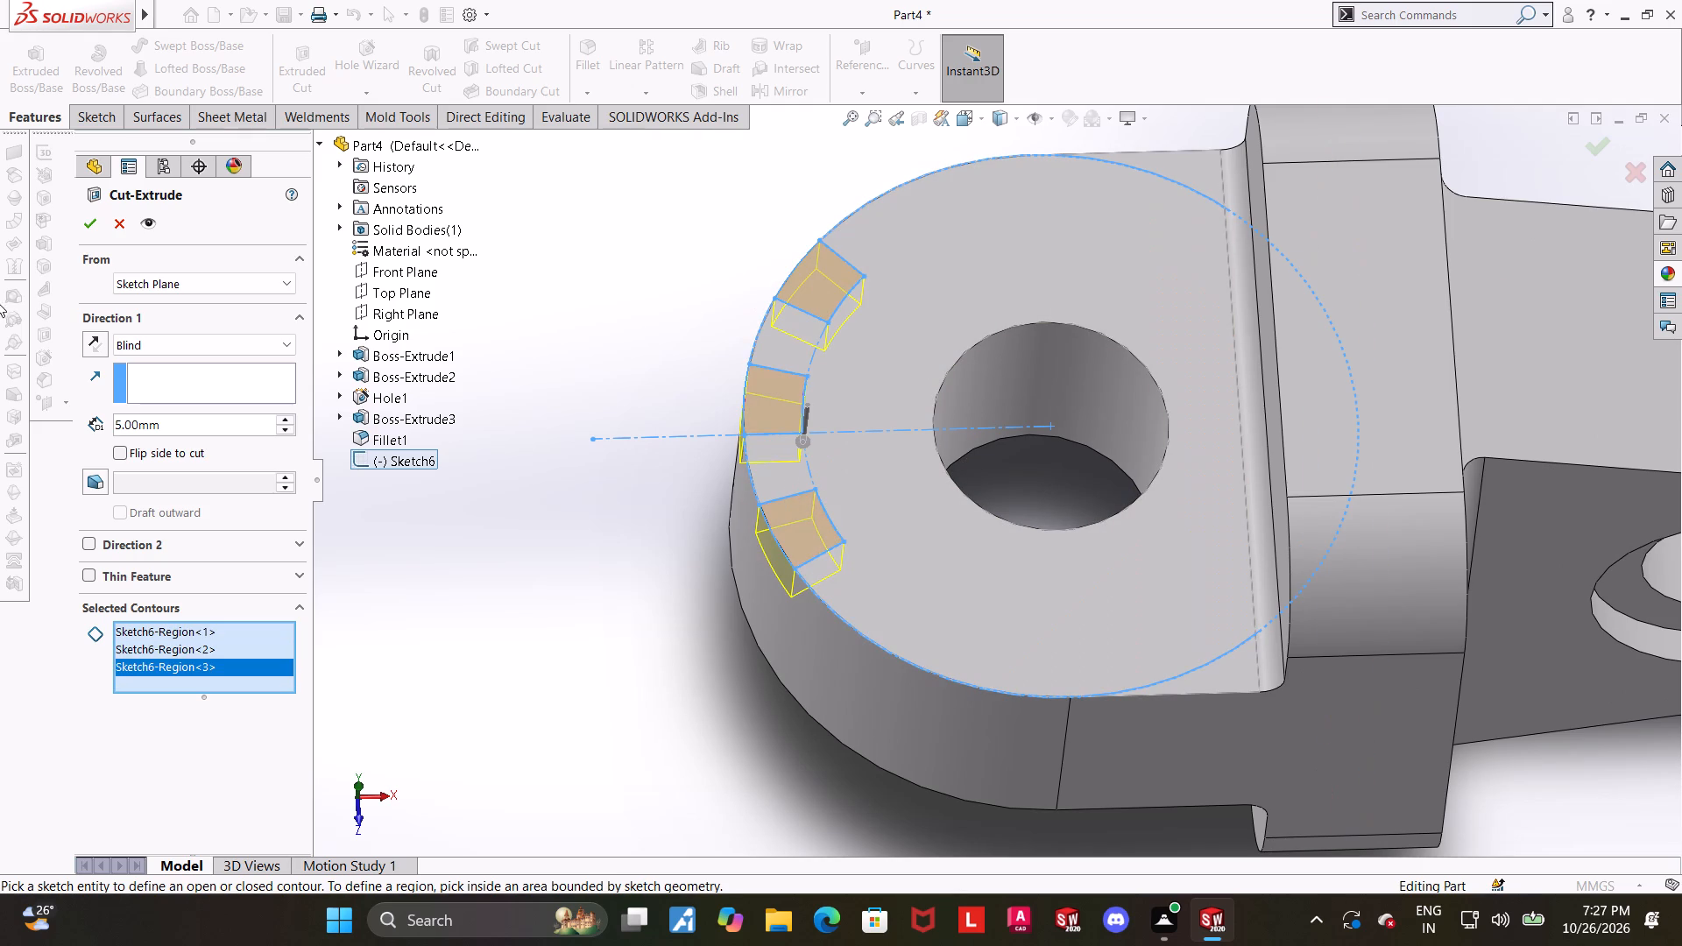
click(81, 229)
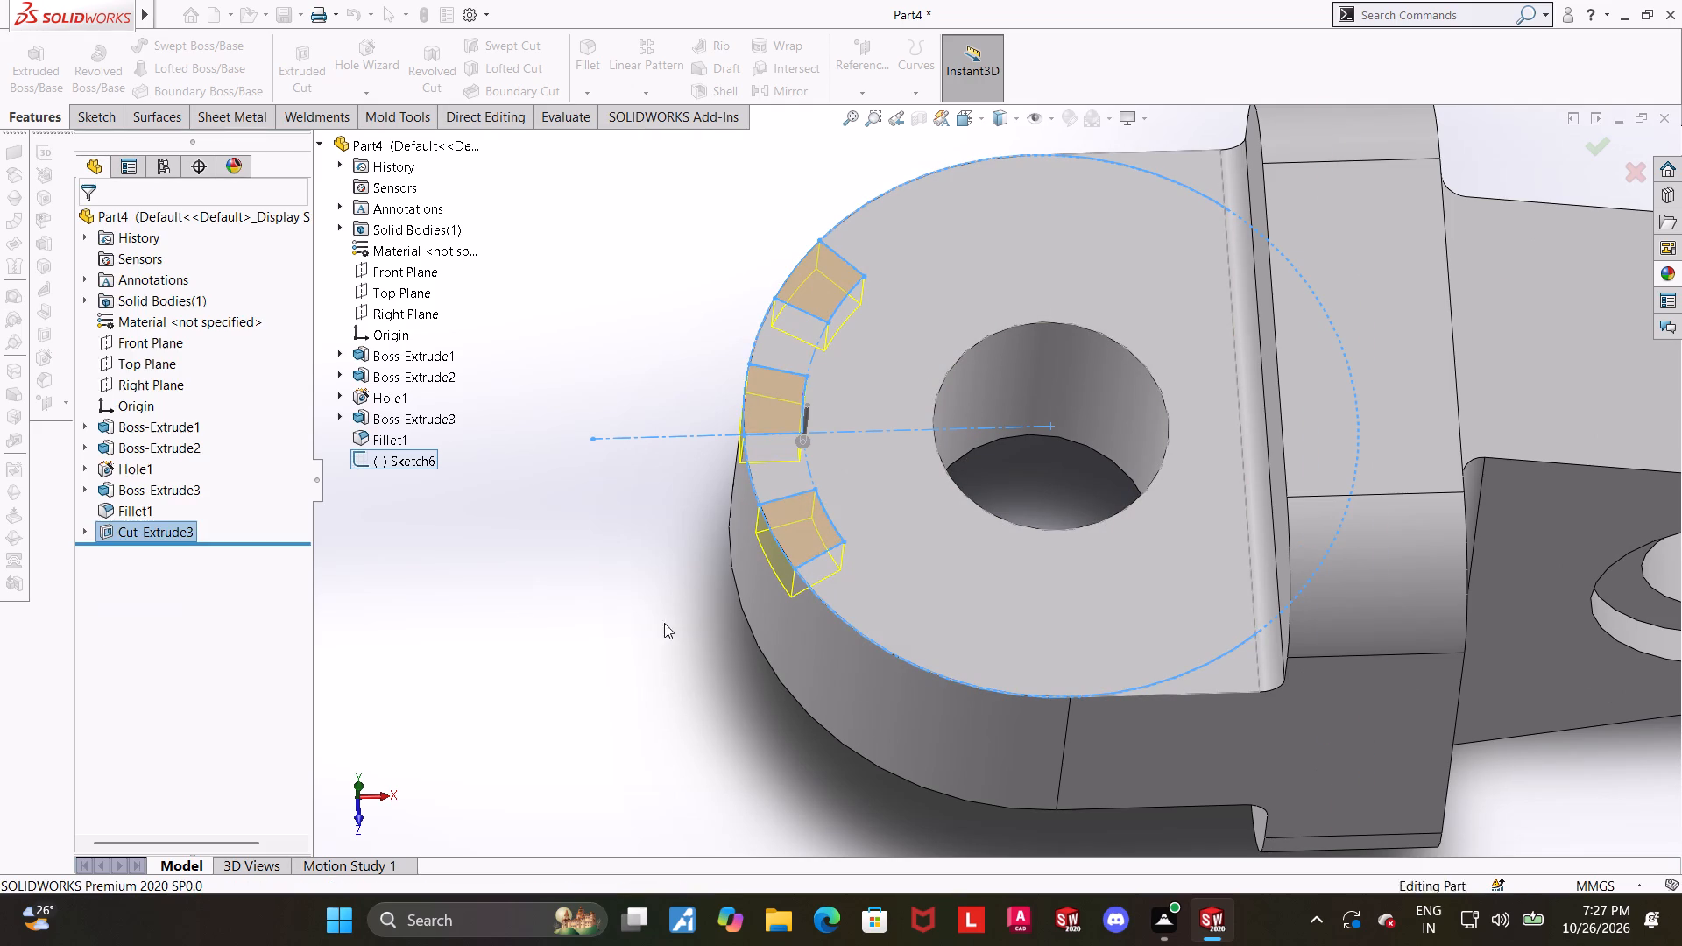
click(657, 726)
Examine the three notches against their sketch dimensions, viewing the sketch face-on, the lug up close and the part in isometric.
middle_drag(650, 638, 629, 684)
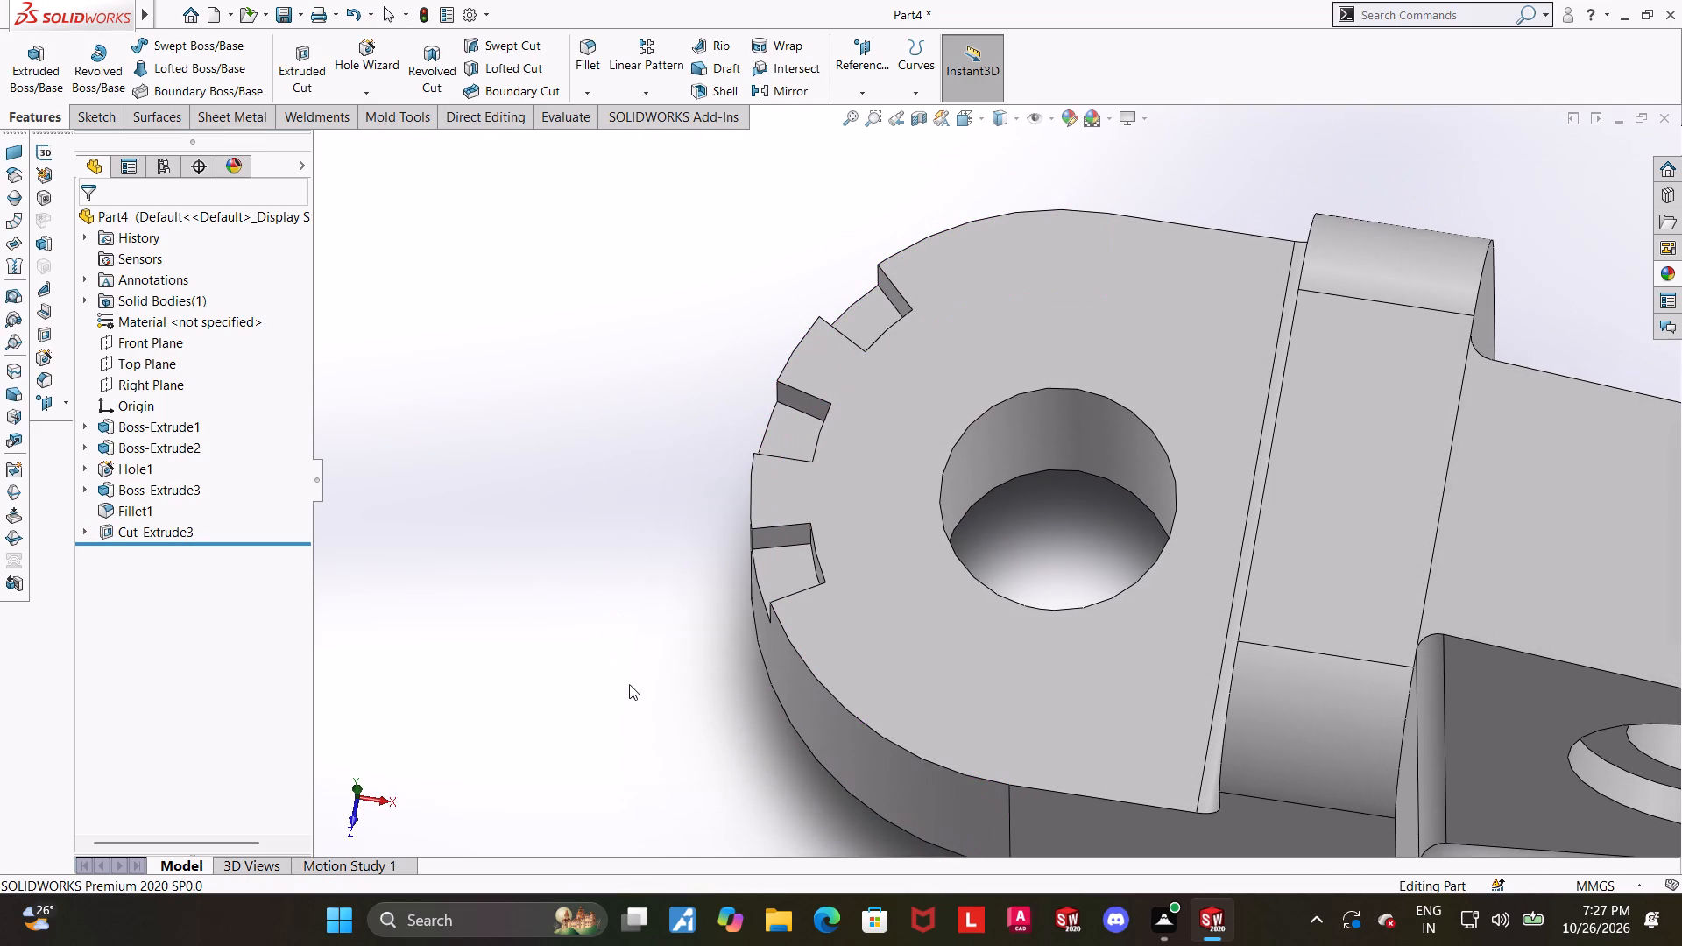
click(88, 529)
click(159, 548)
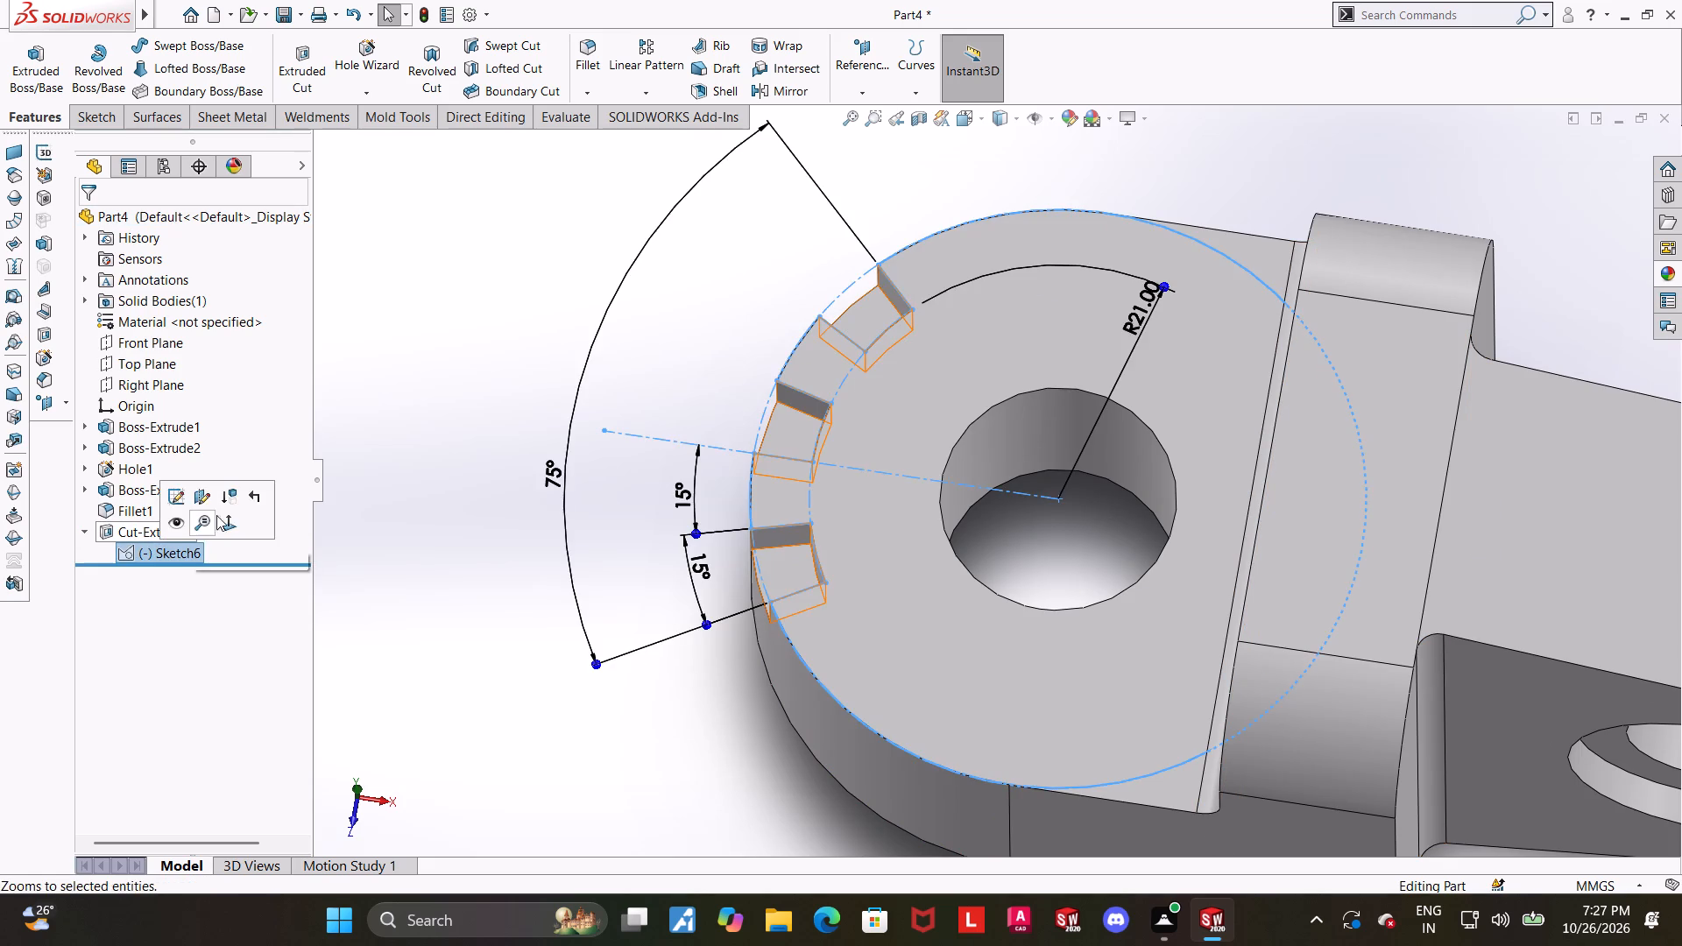
click(225, 517)
click(175, 555)
click(194, 505)
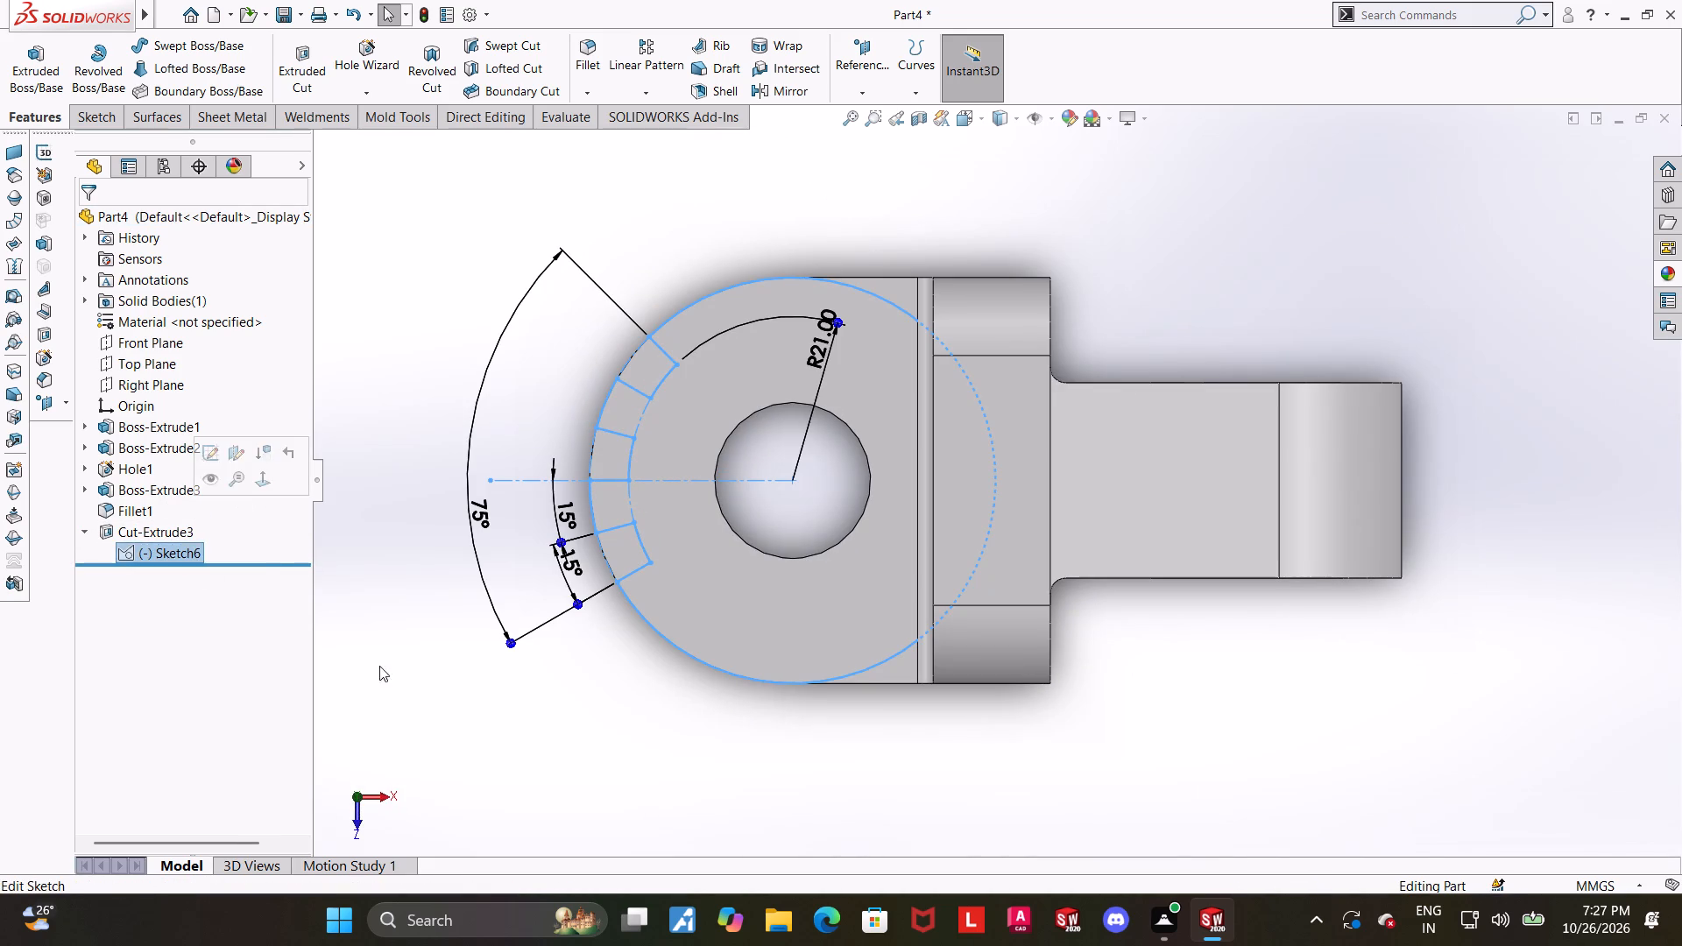
click(455, 732)
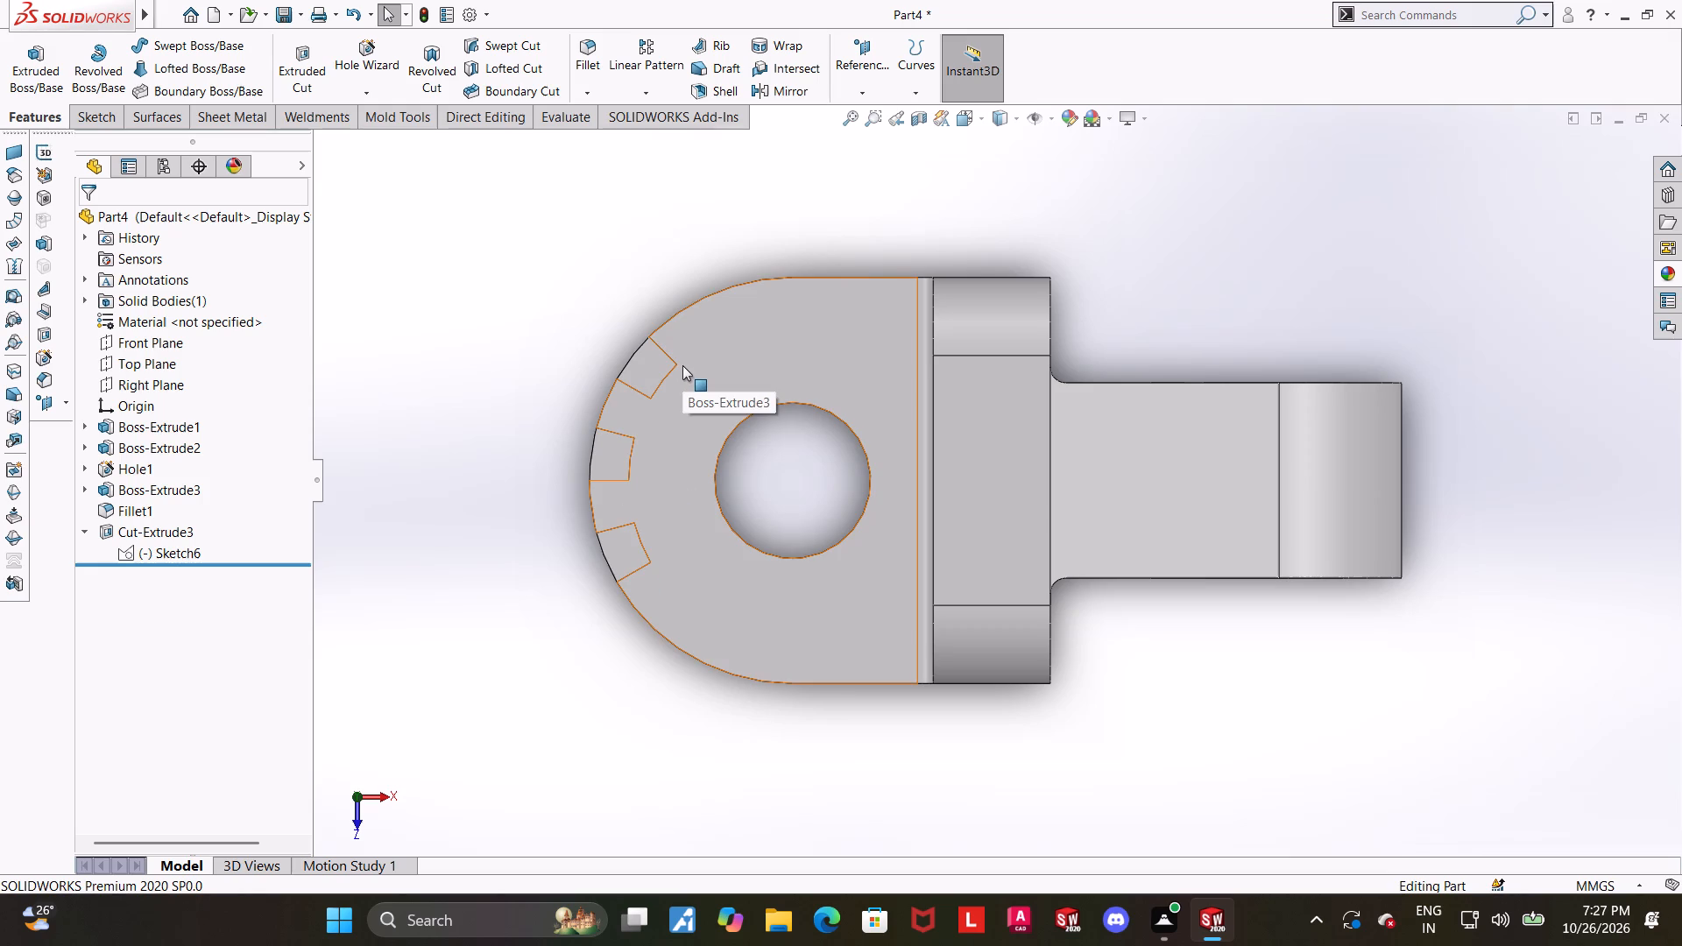
click(175, 550)
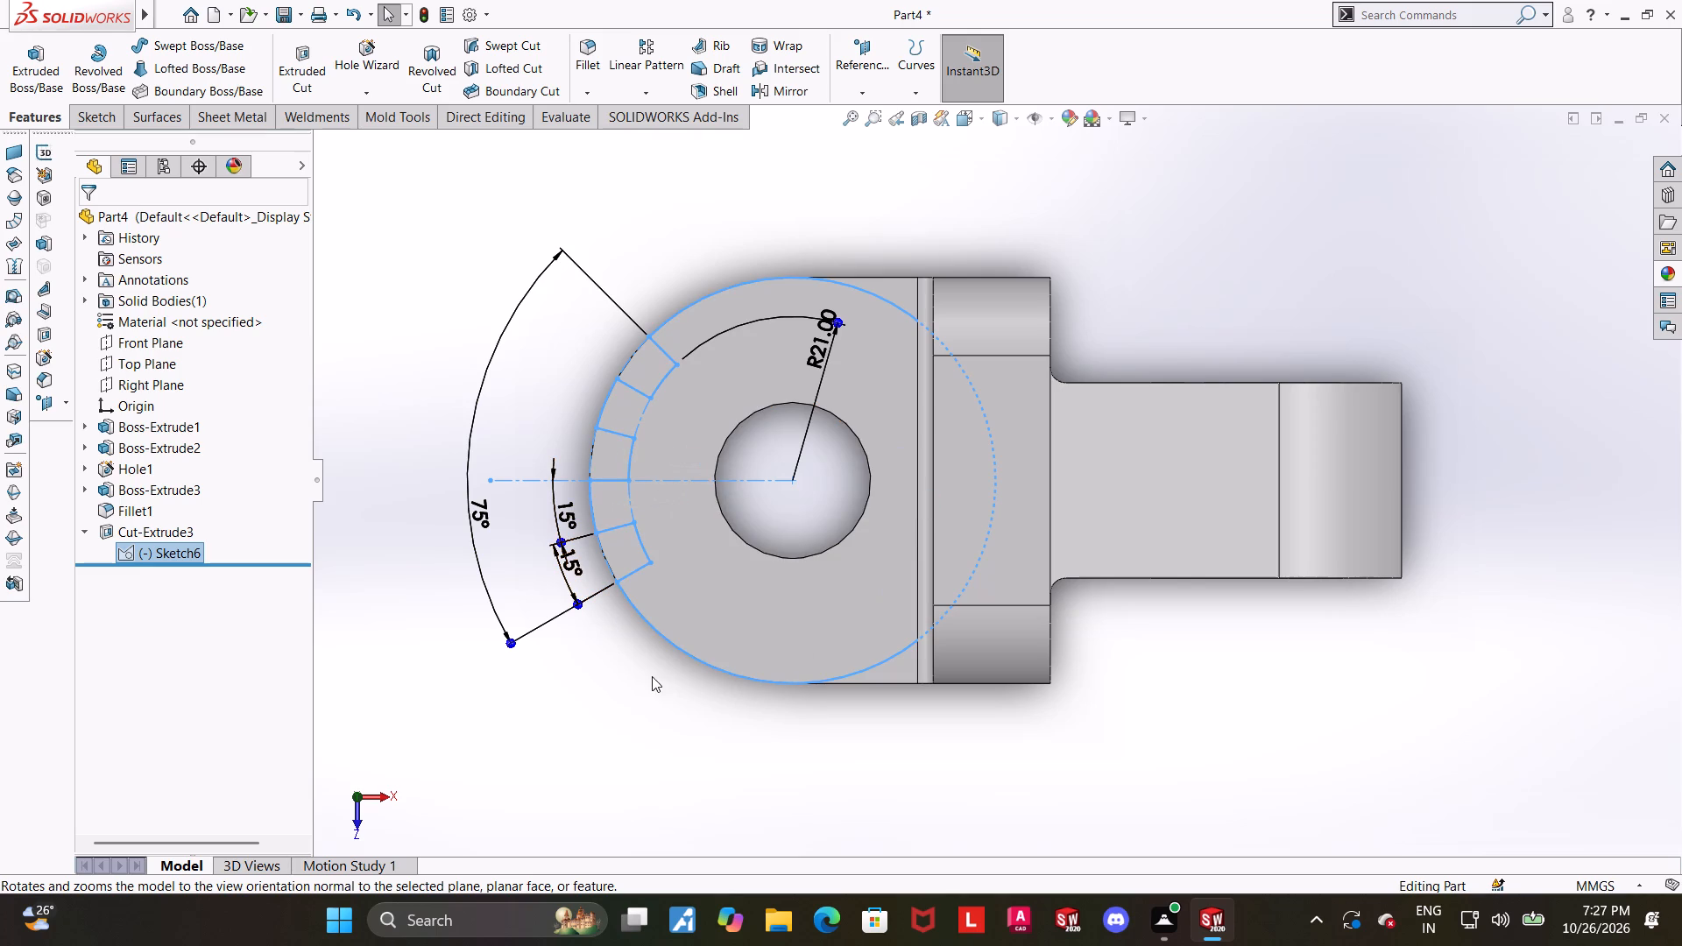
click(630, 697)
middle_drag(614, 683, 624, 616)
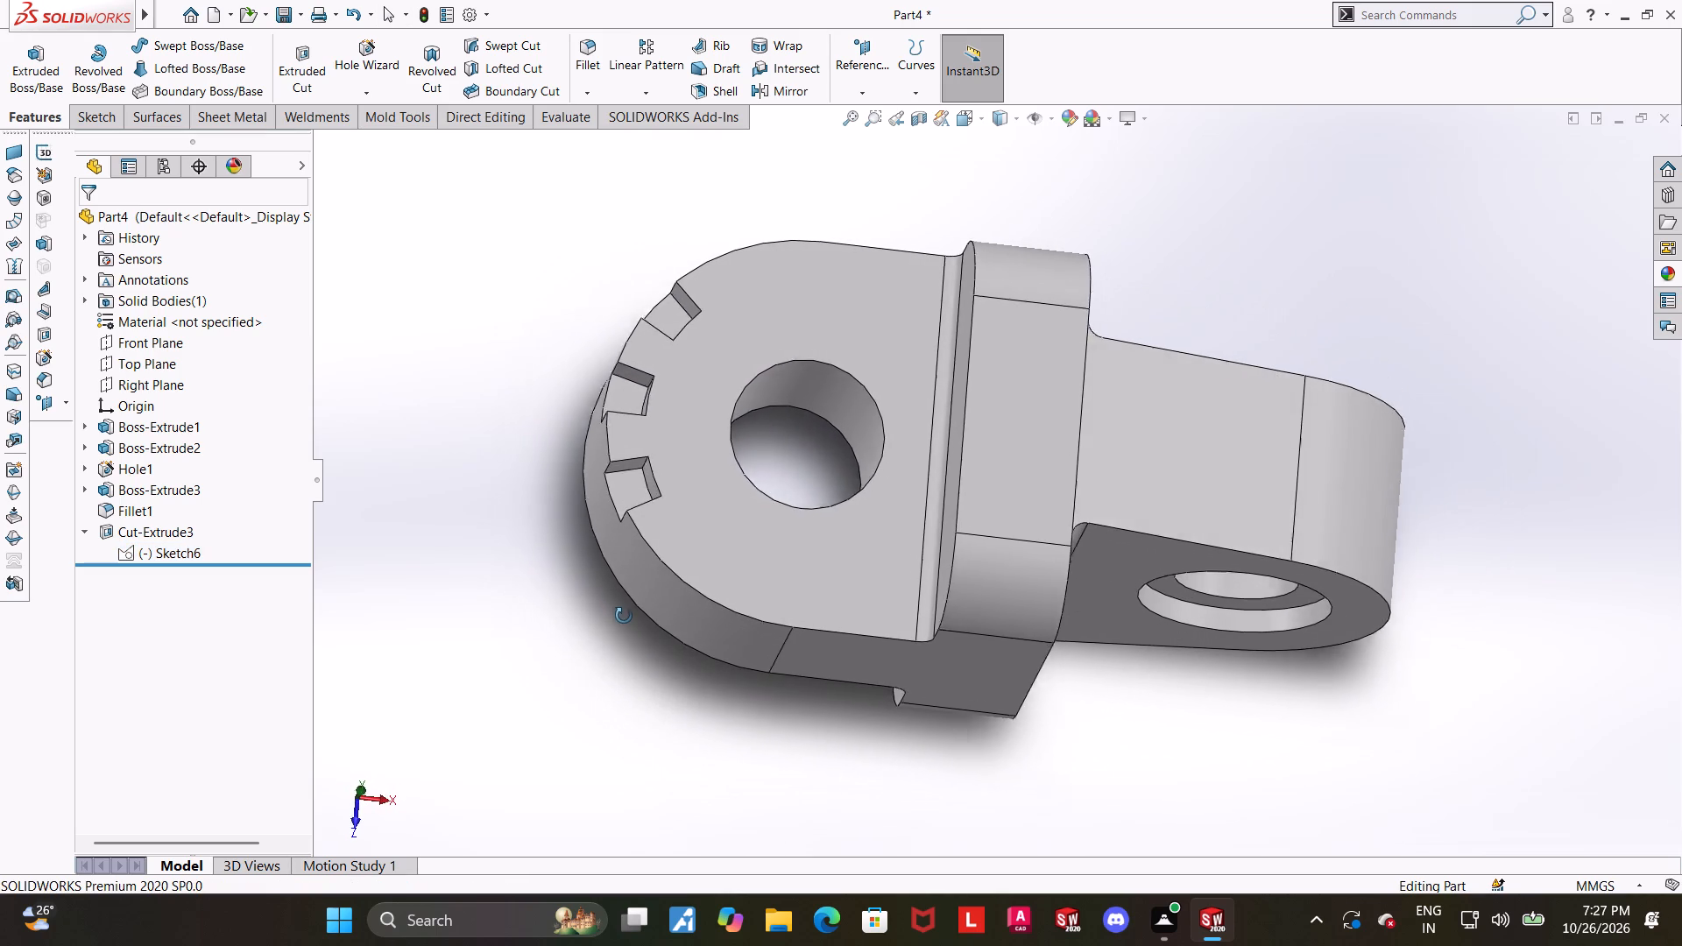
middle_drag(624, 616, 612, 606)
scroll(639, 453, down, 3)
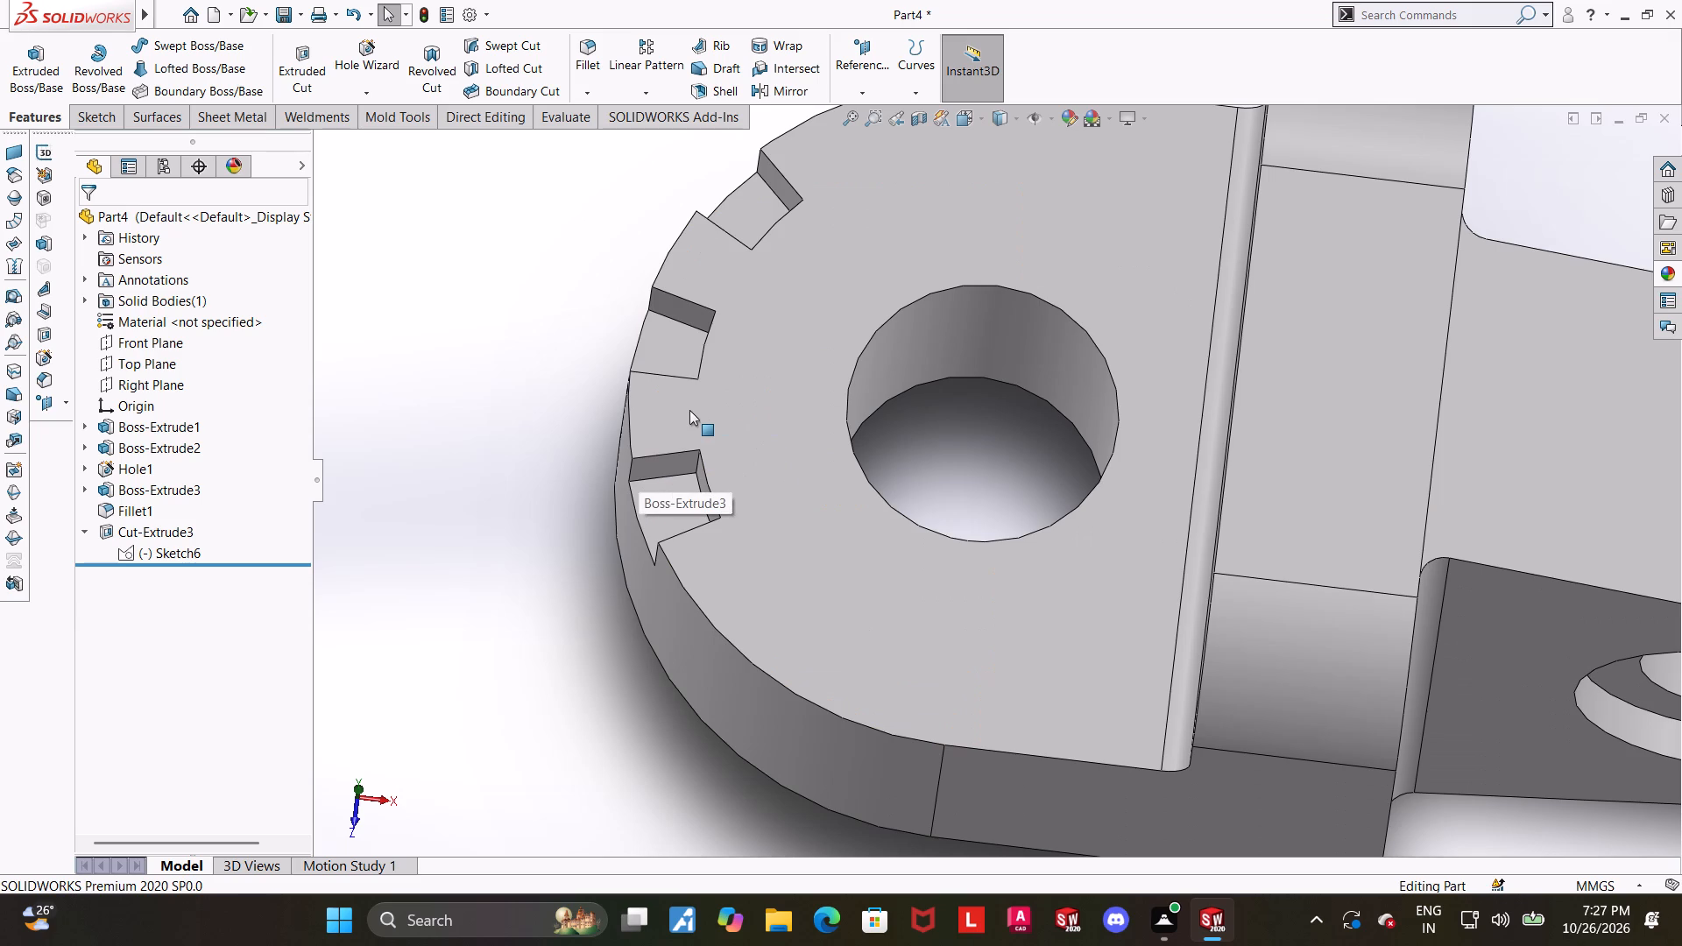
middle_drag(641, 547, 636, 653)
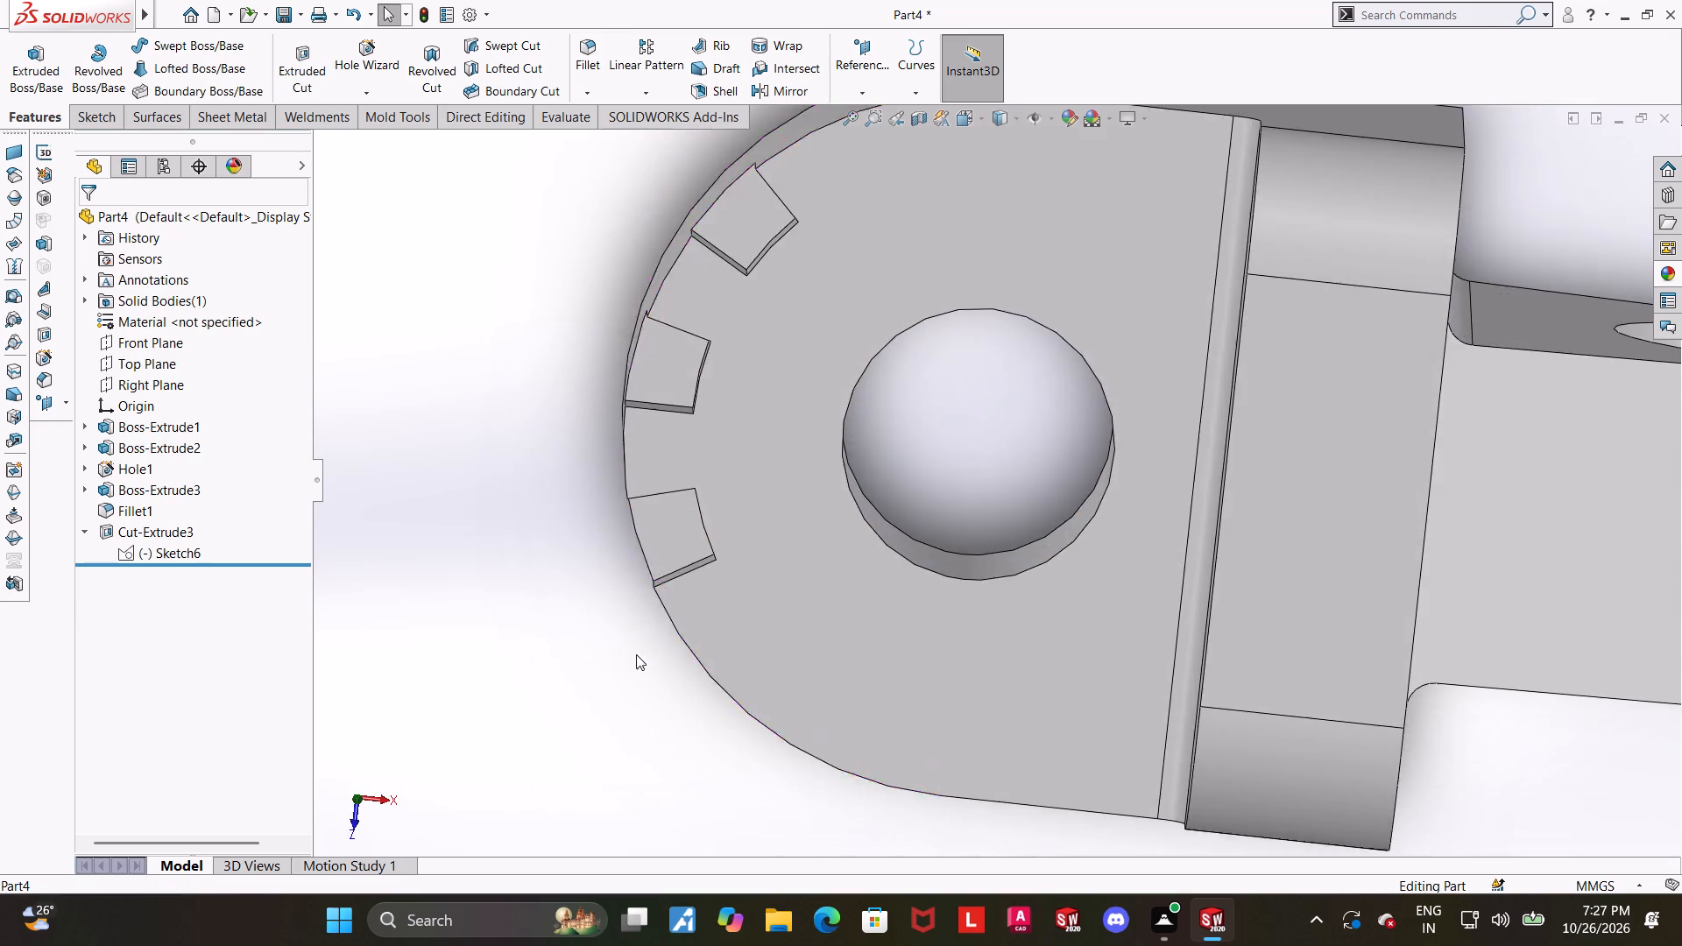
scroll(636, 652, up, 4)
key(ctrl+7)
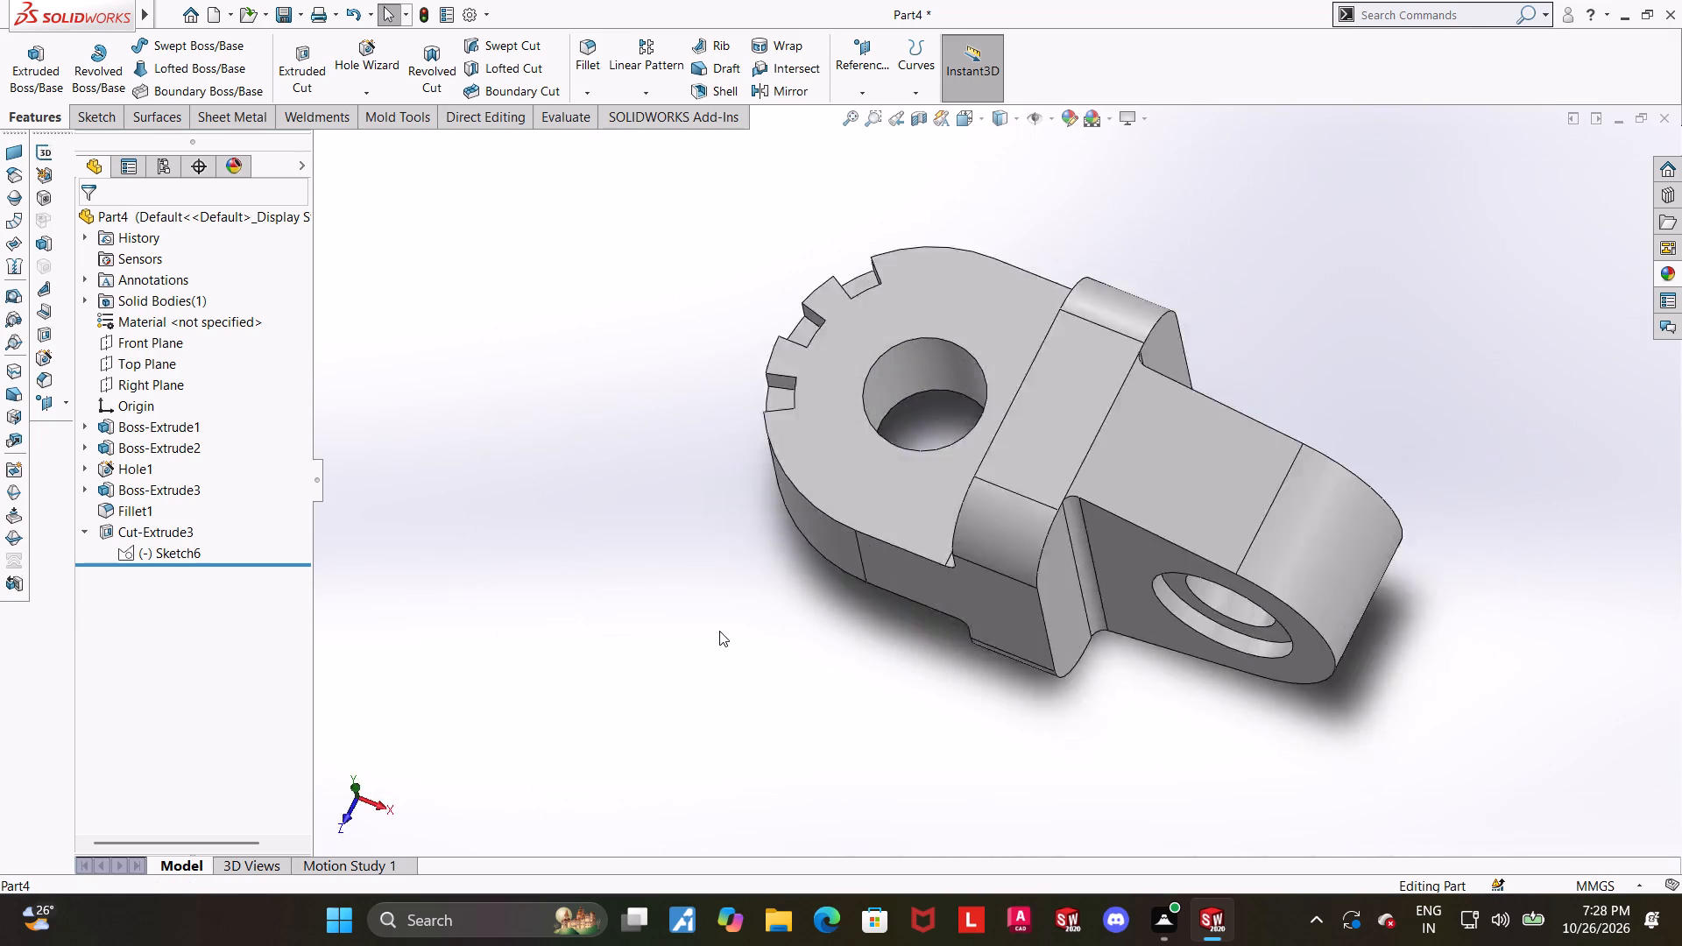
Inspect the notched part from above and from several other orientations using the view selector.
click(605, 639)
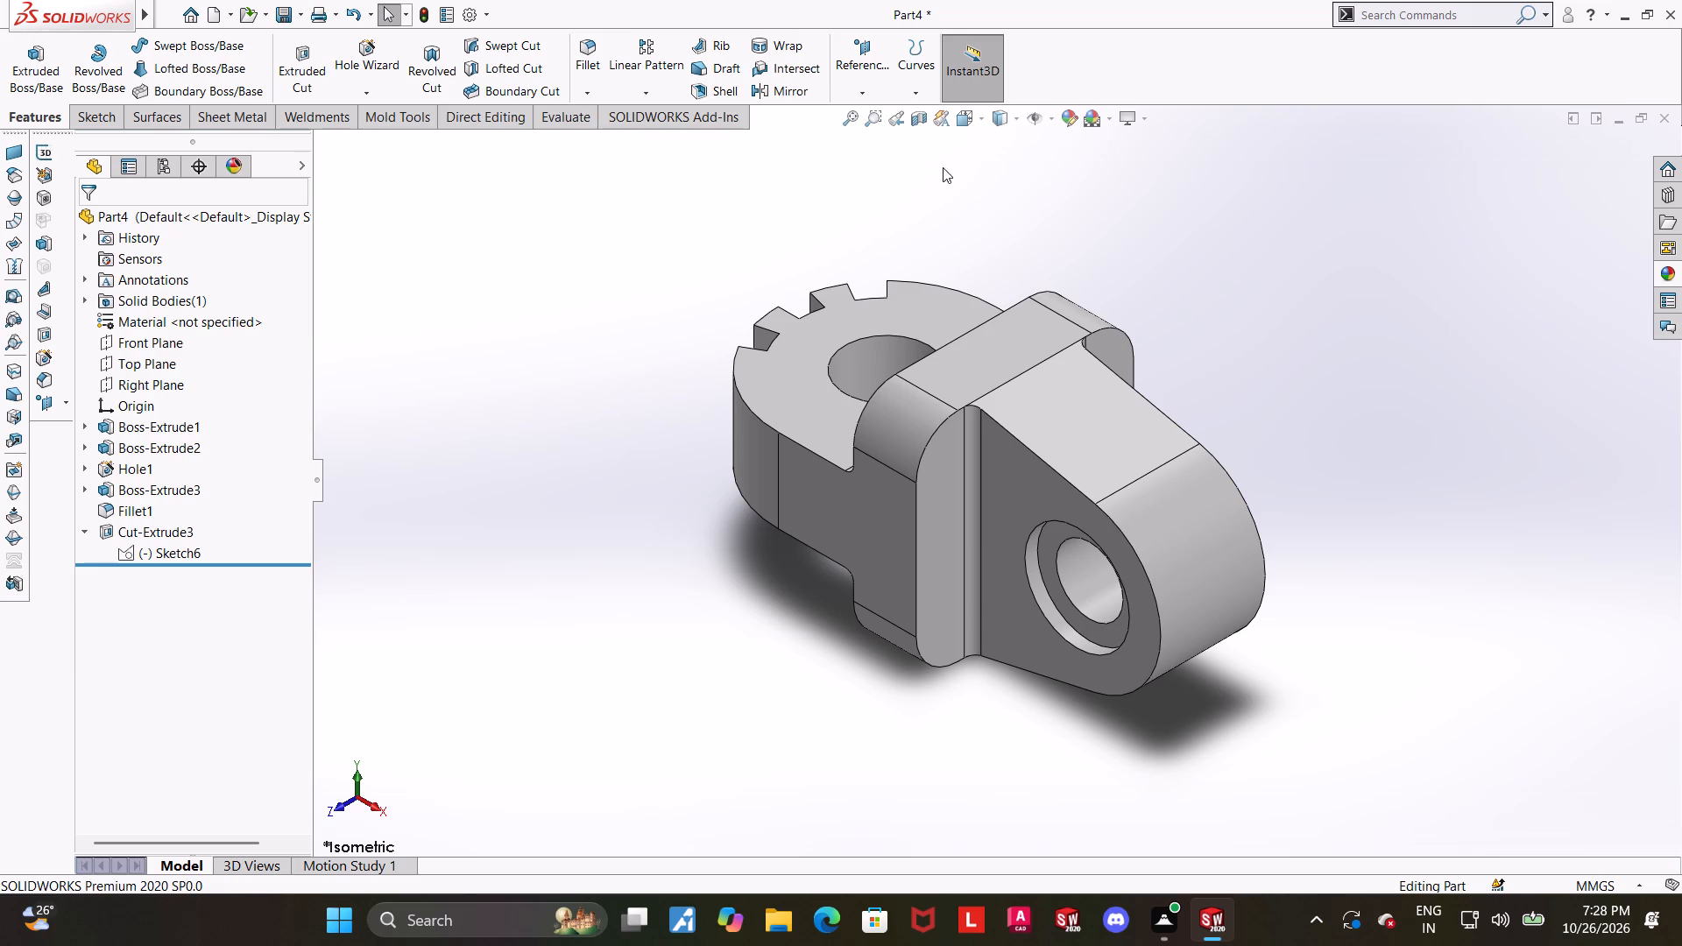
click(955, 119)
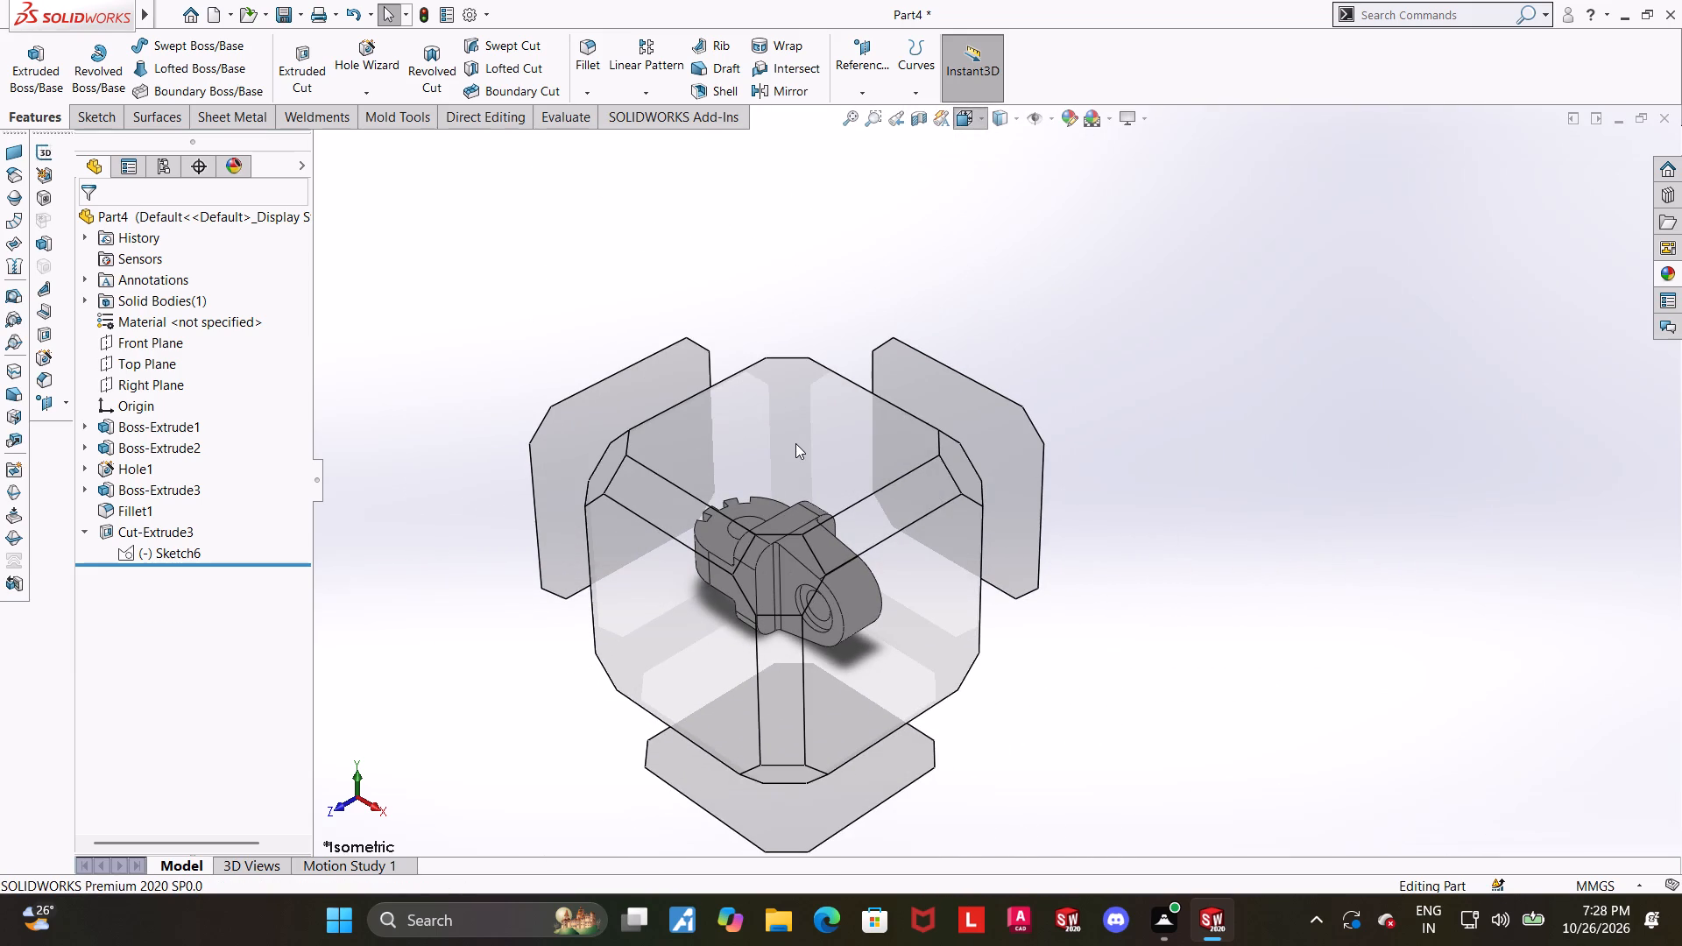
click(795, 439)
click(958, 122)
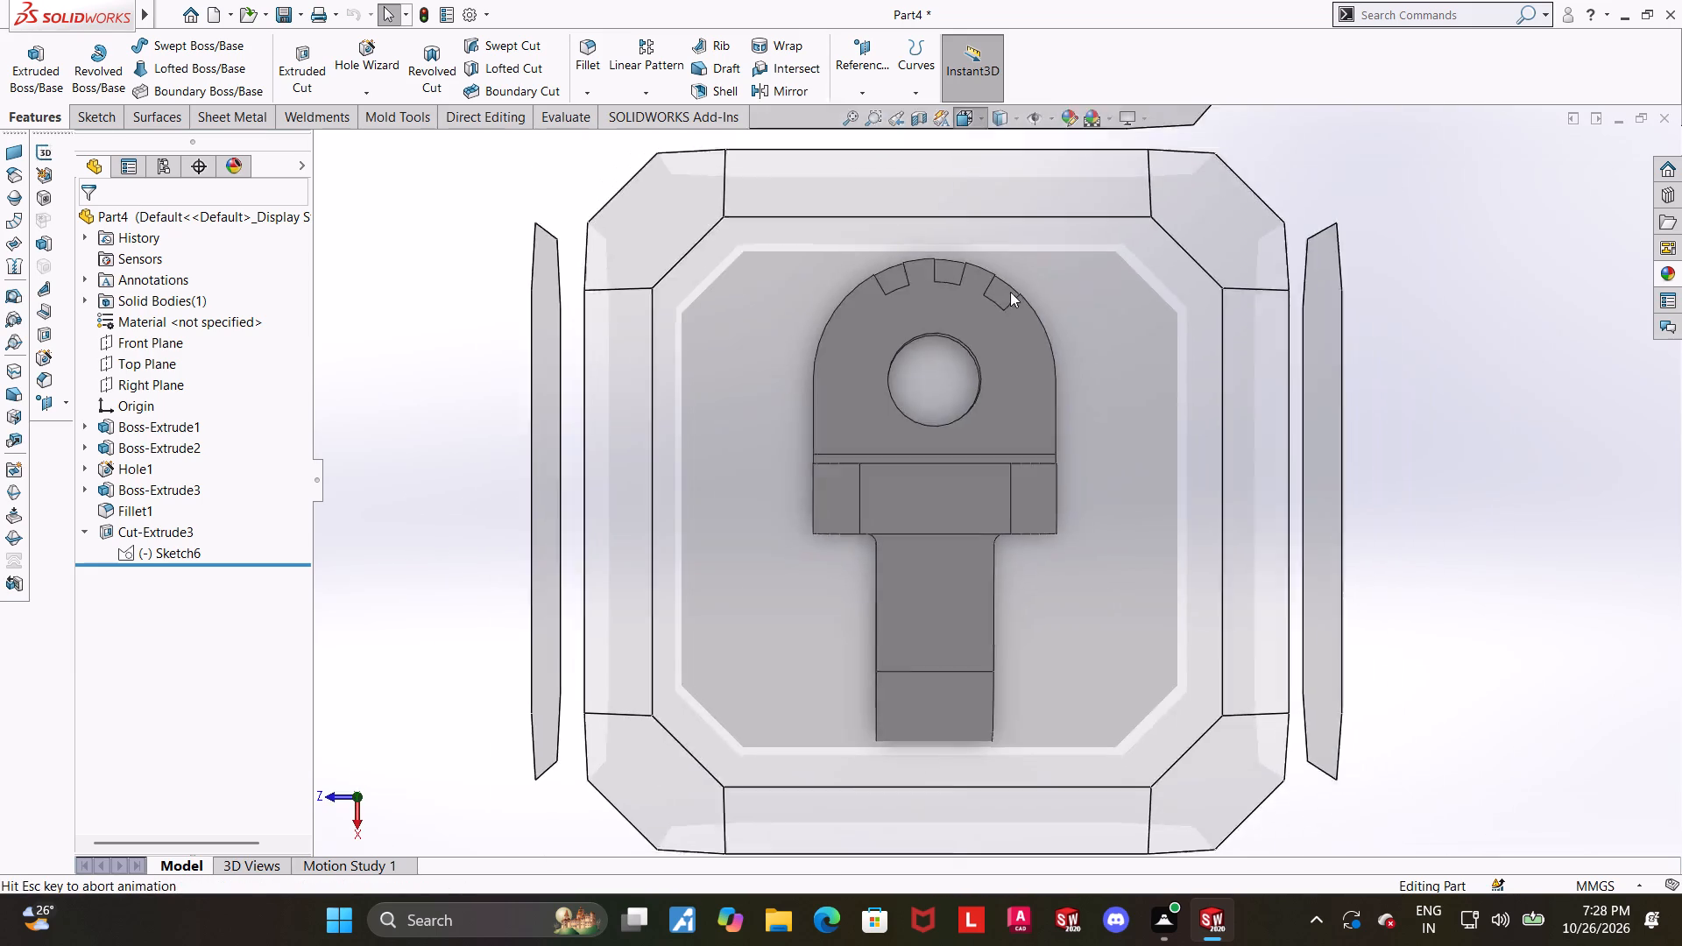
middle_drag(854, 593, 971, 469)
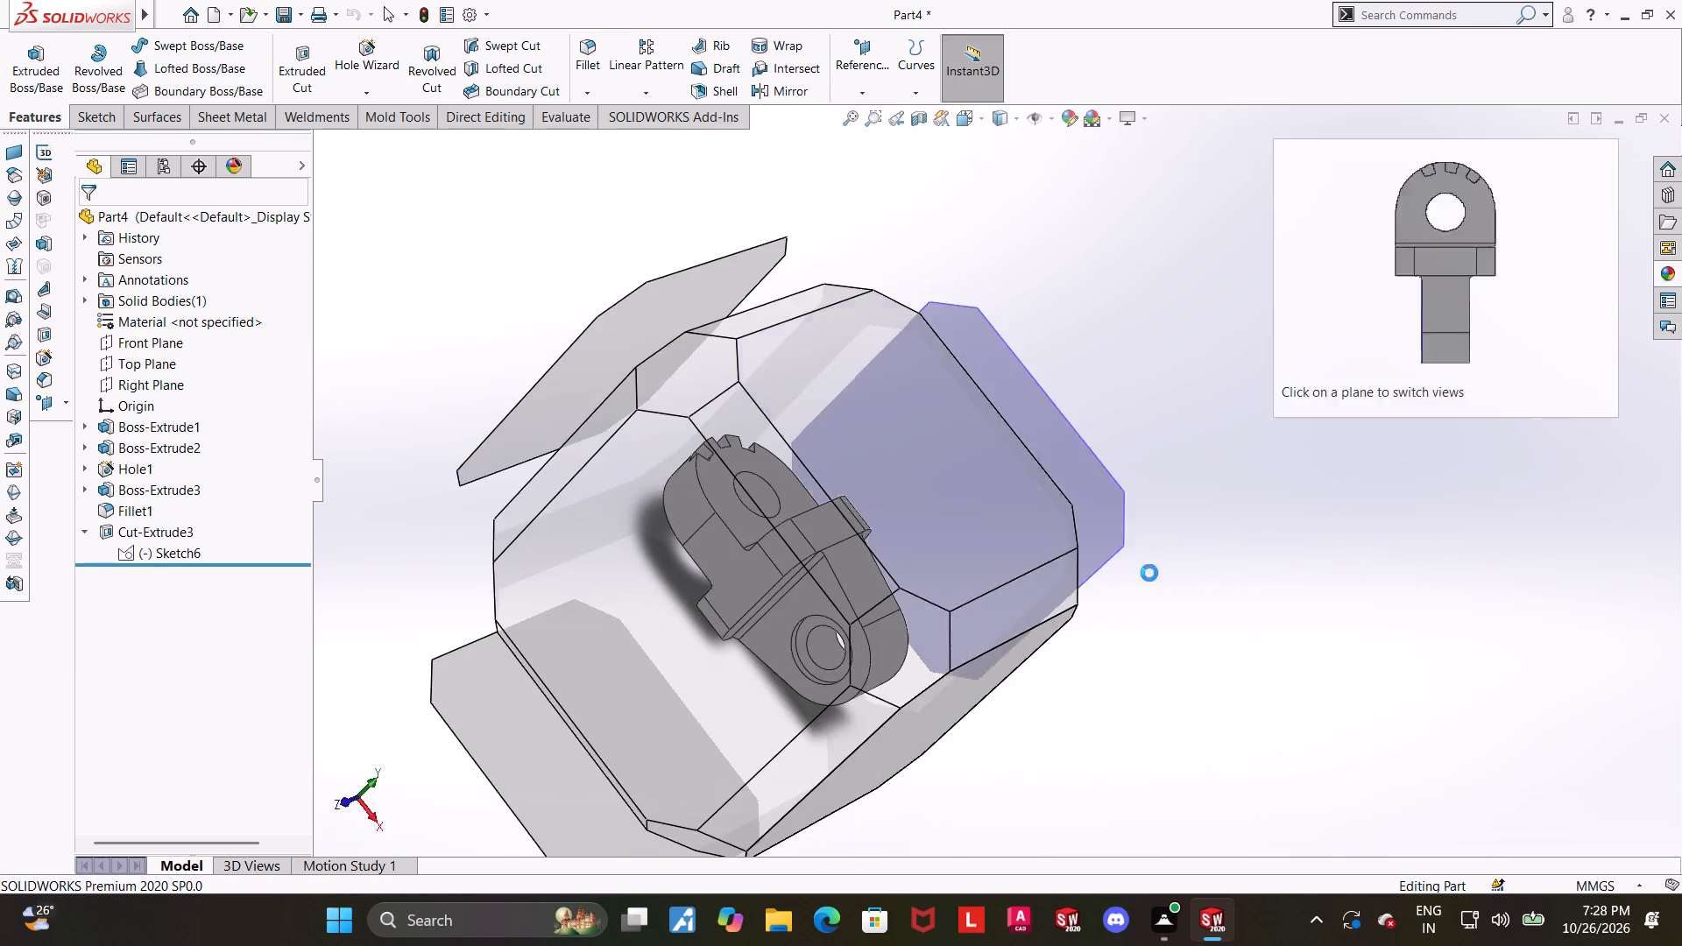
key(Escape)
key(Escape)
middle_drag(1148, 540, 1373, 517)
key(Escape)
click(961, 116)
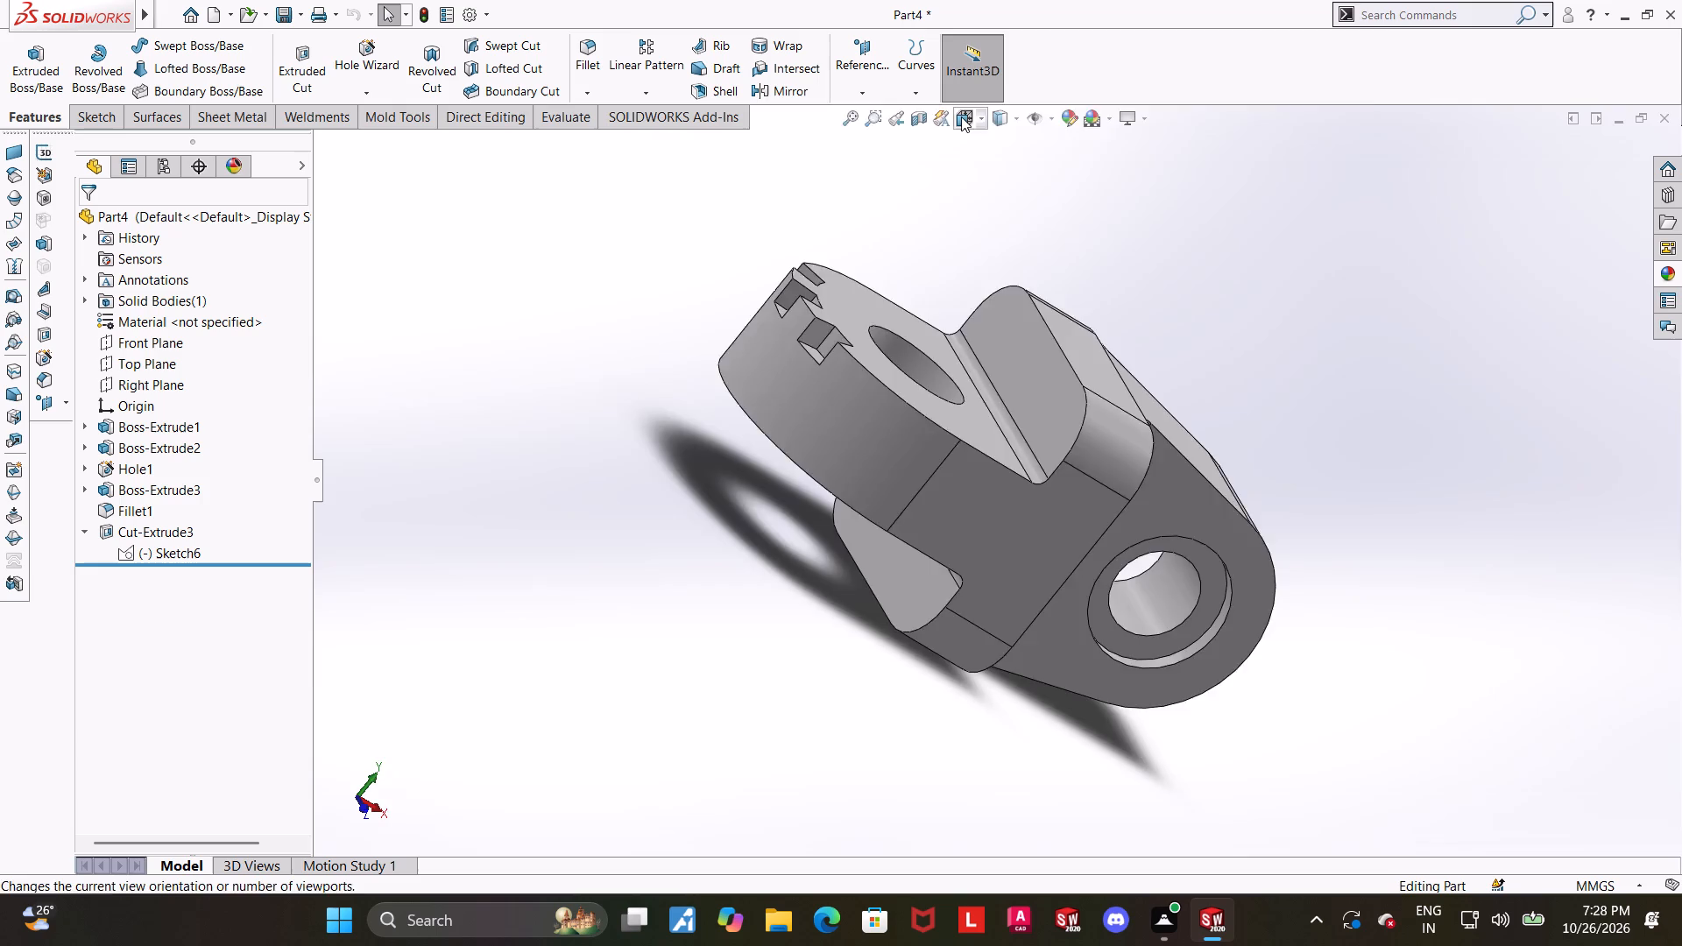
click(887, 447)
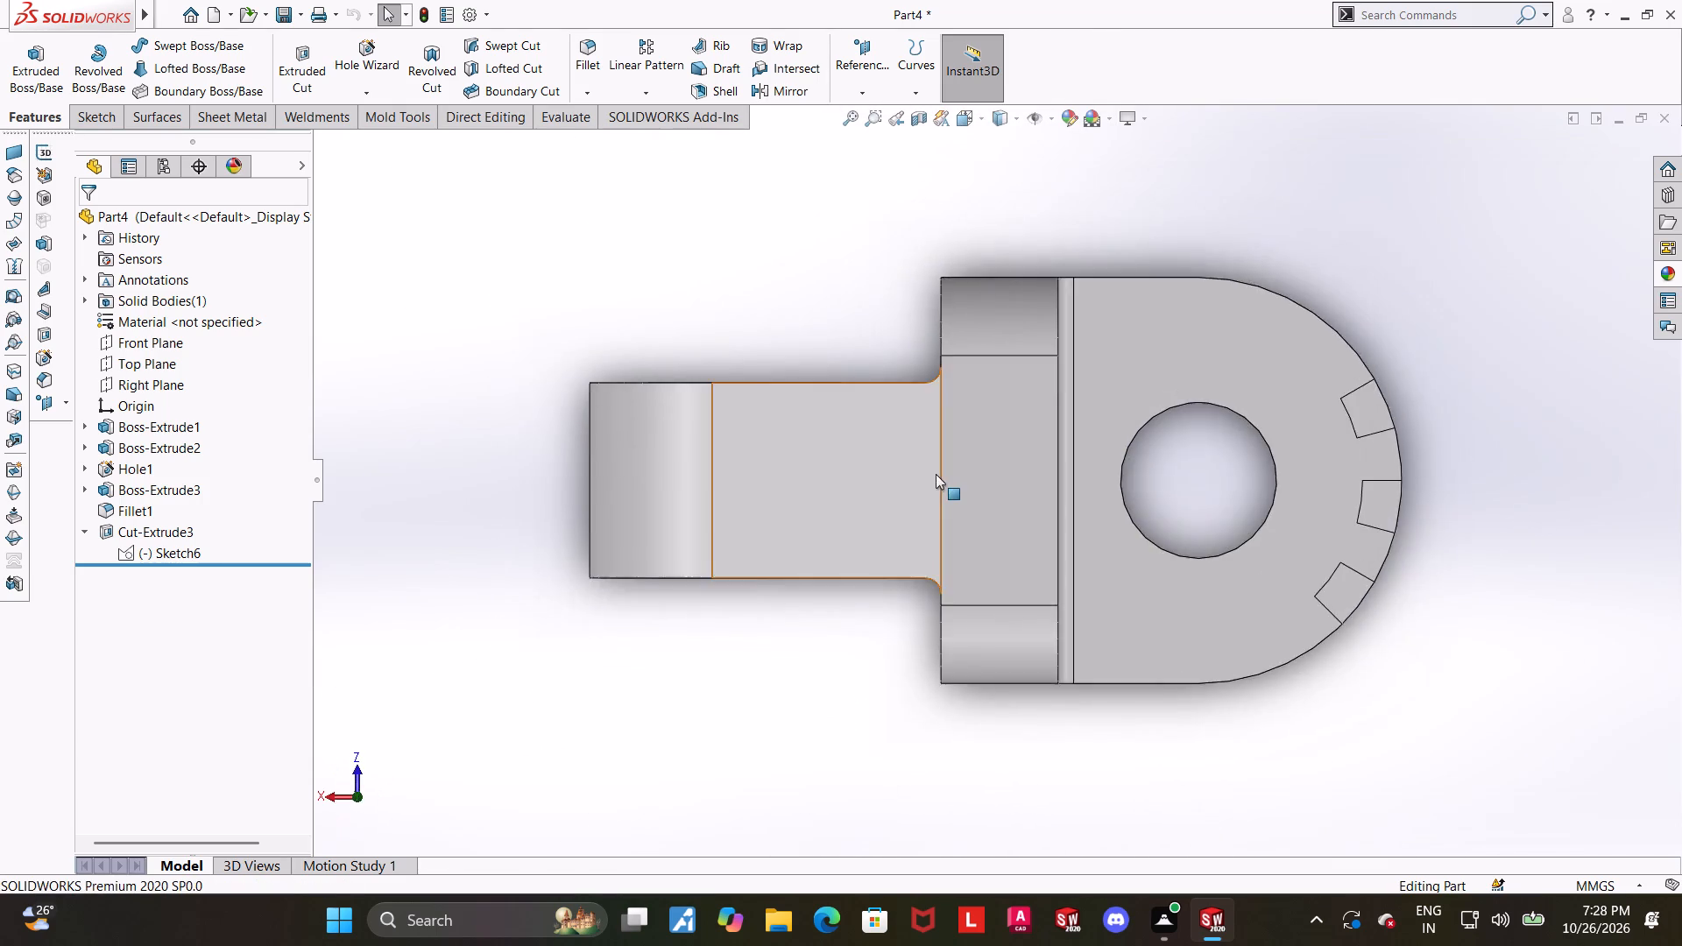
scroll(936, 472, up, 2)
middle_drag(864, 488, 1243, 606)
click(974, 122)
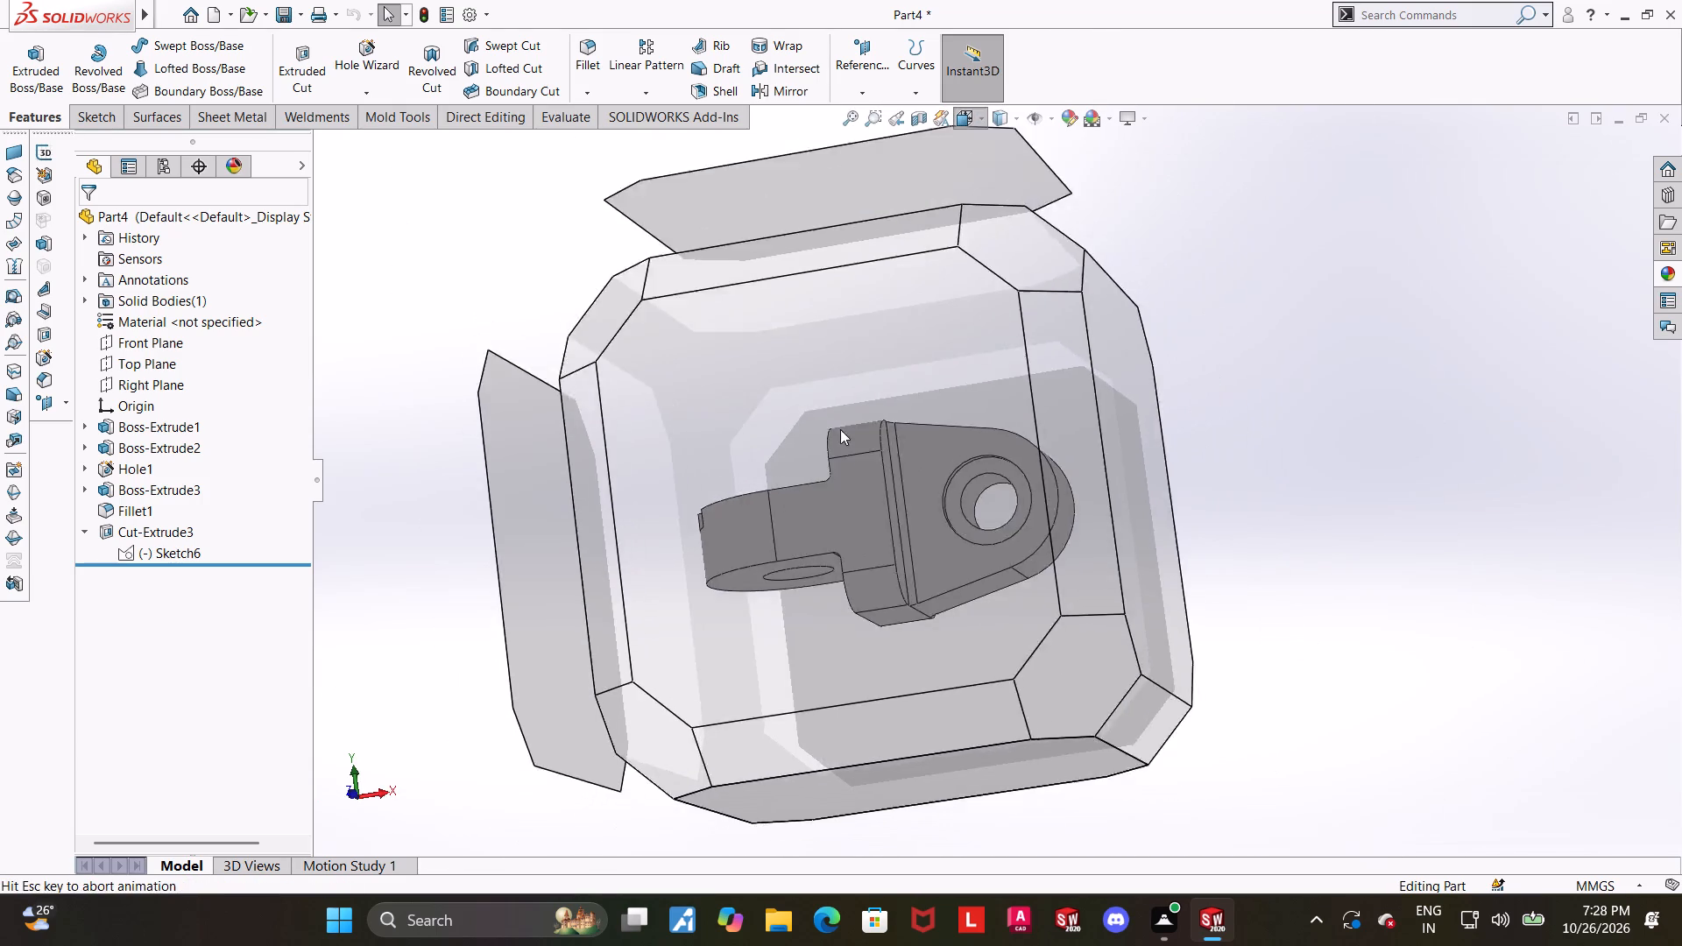
middle_drag(832, 455, 845, 589)
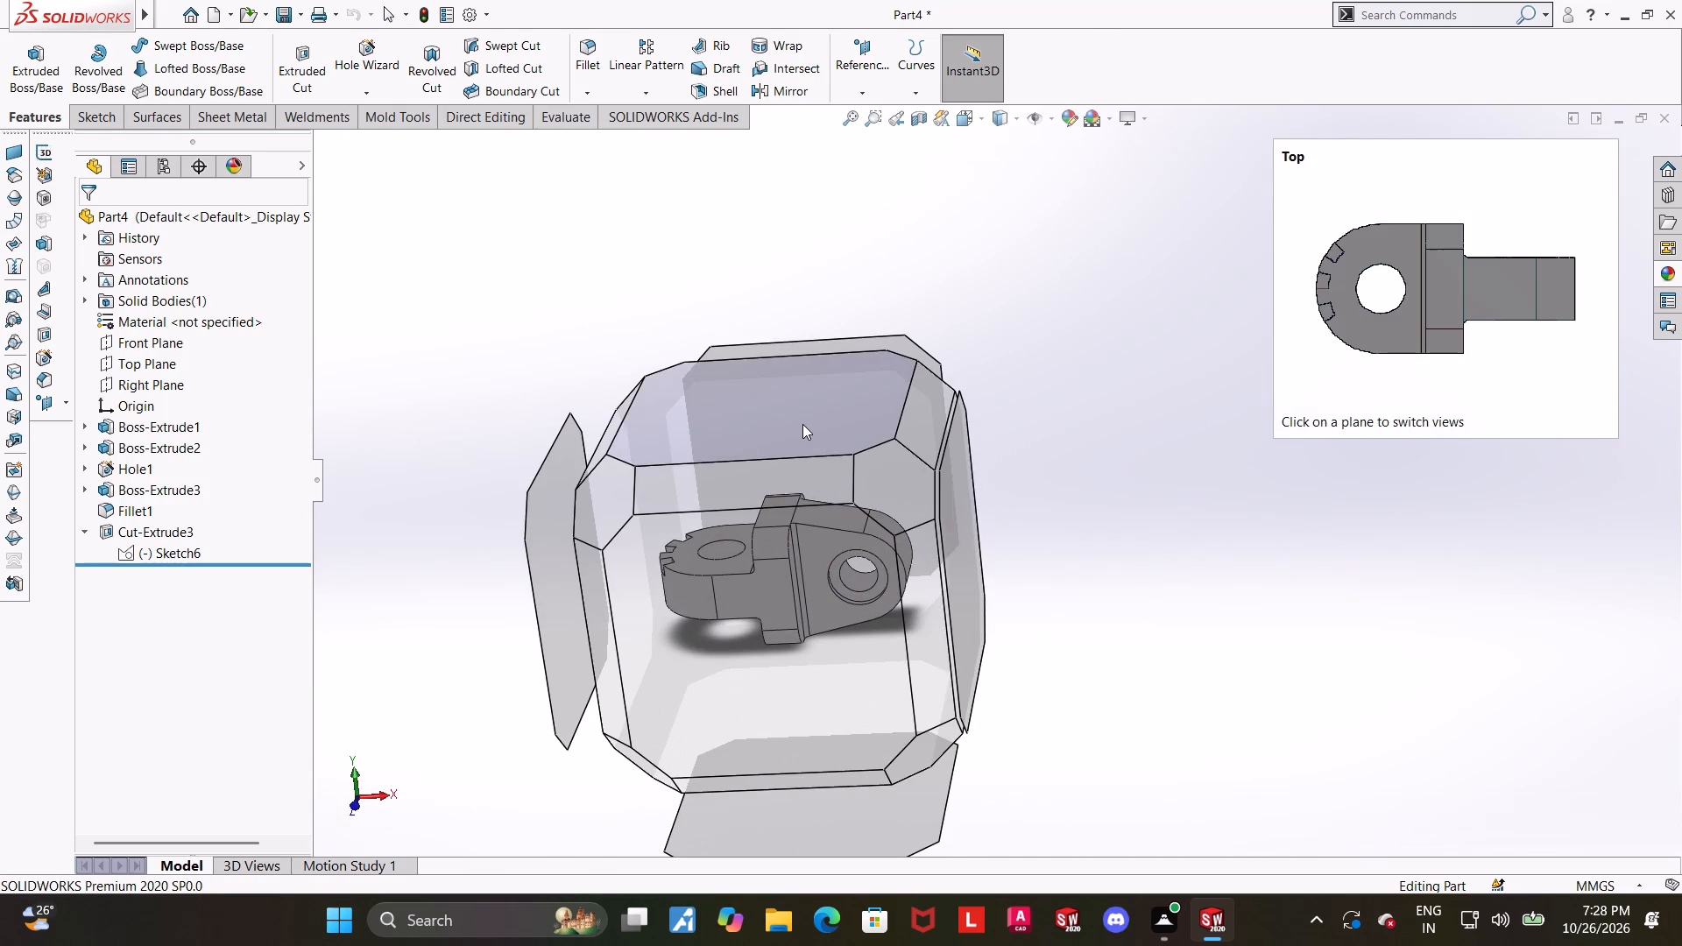
key(Escape)
middle_drag(1120, 546, 1133, 731)
key(Escape)
middle_drag(945, 635, 944, 651)
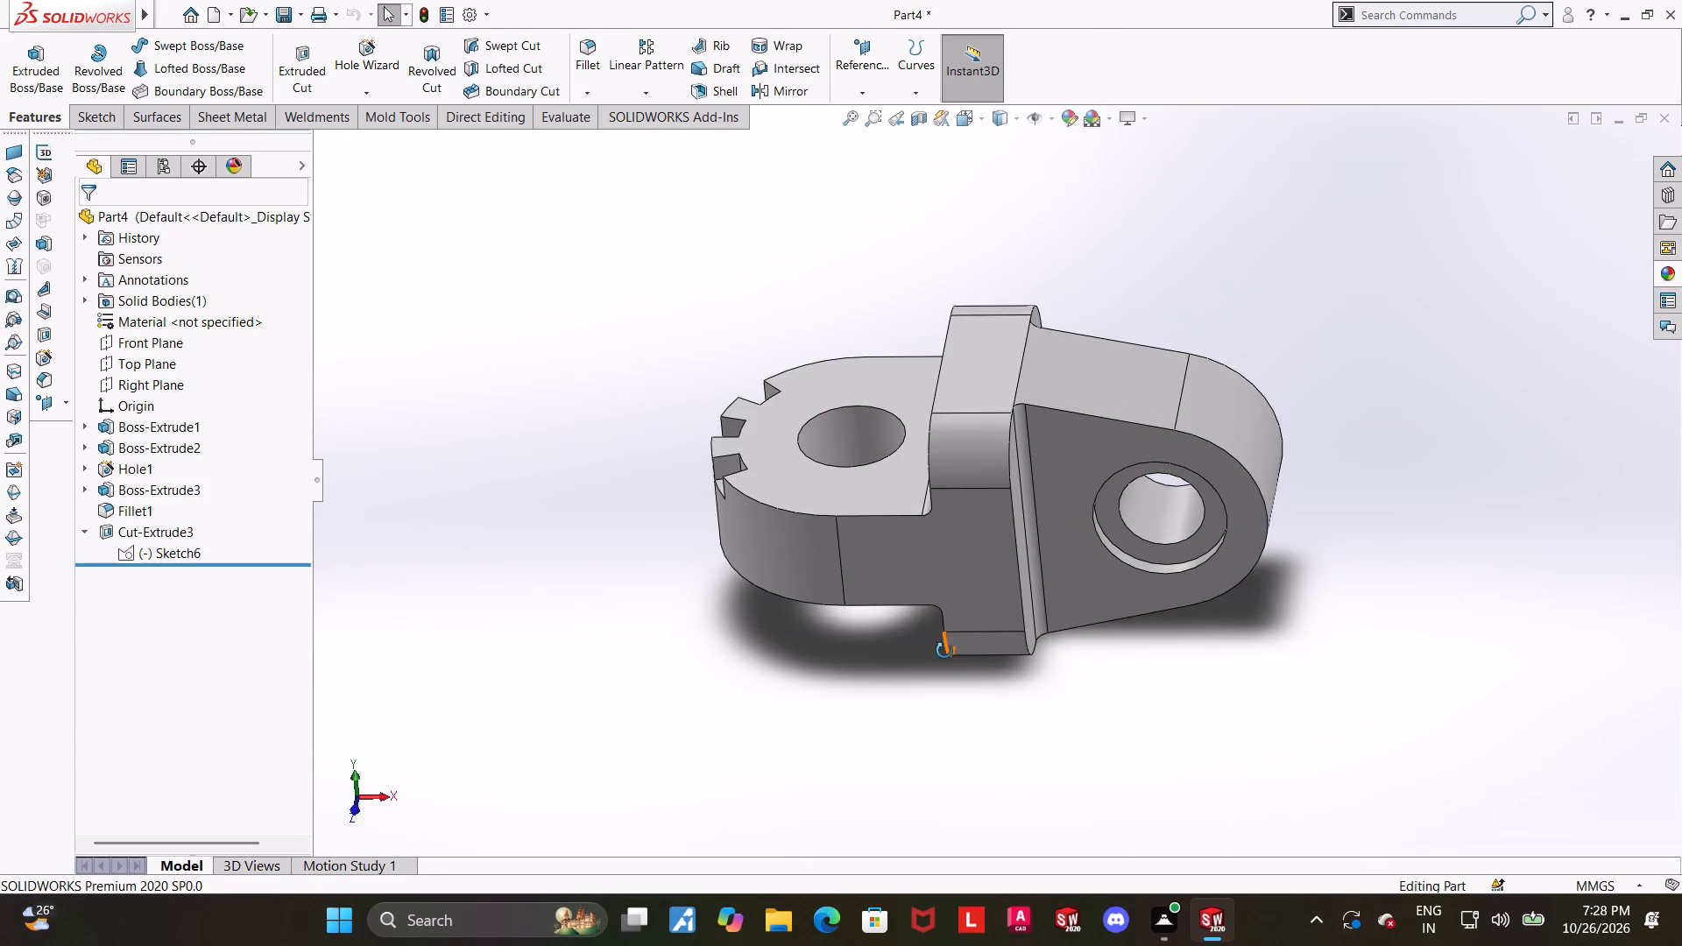
middle_drag(944, 651, 953, 733)
Review the notch cut's sketch and its angle and radius dimensions in a view normal to the sketch.
click(172, 550)
click(236, 526)
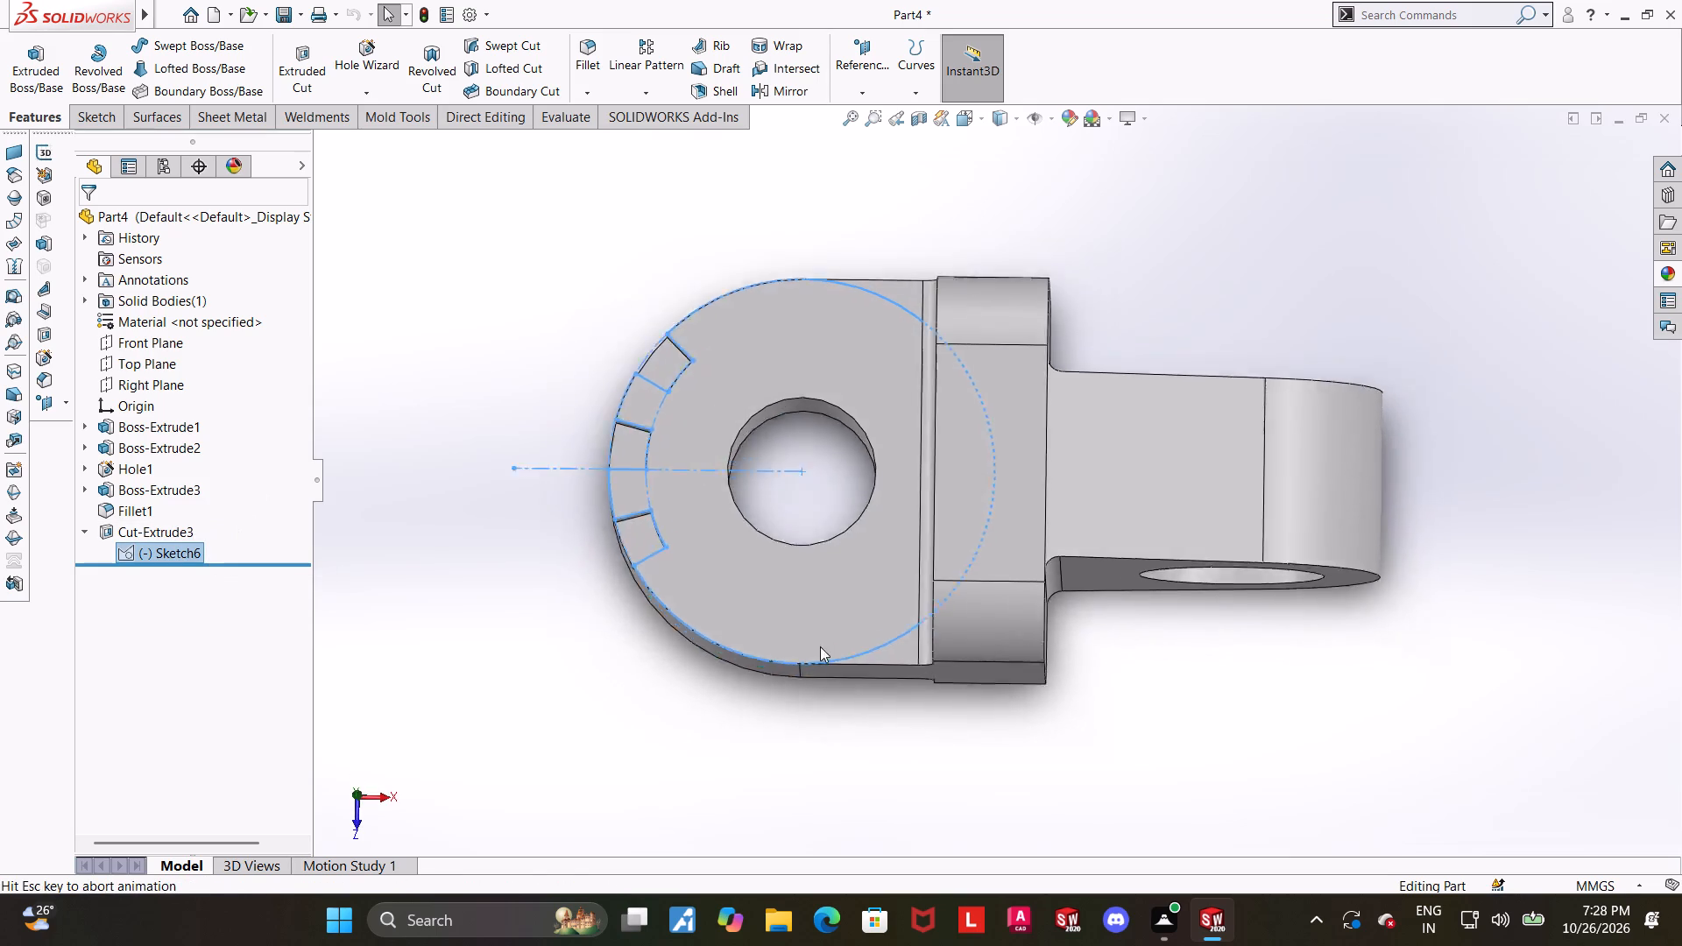
scroll(671, 653, up, 1)
scroll(838, 408, down, 2)
key(Escape)
scroll(586, 710, up, 1)
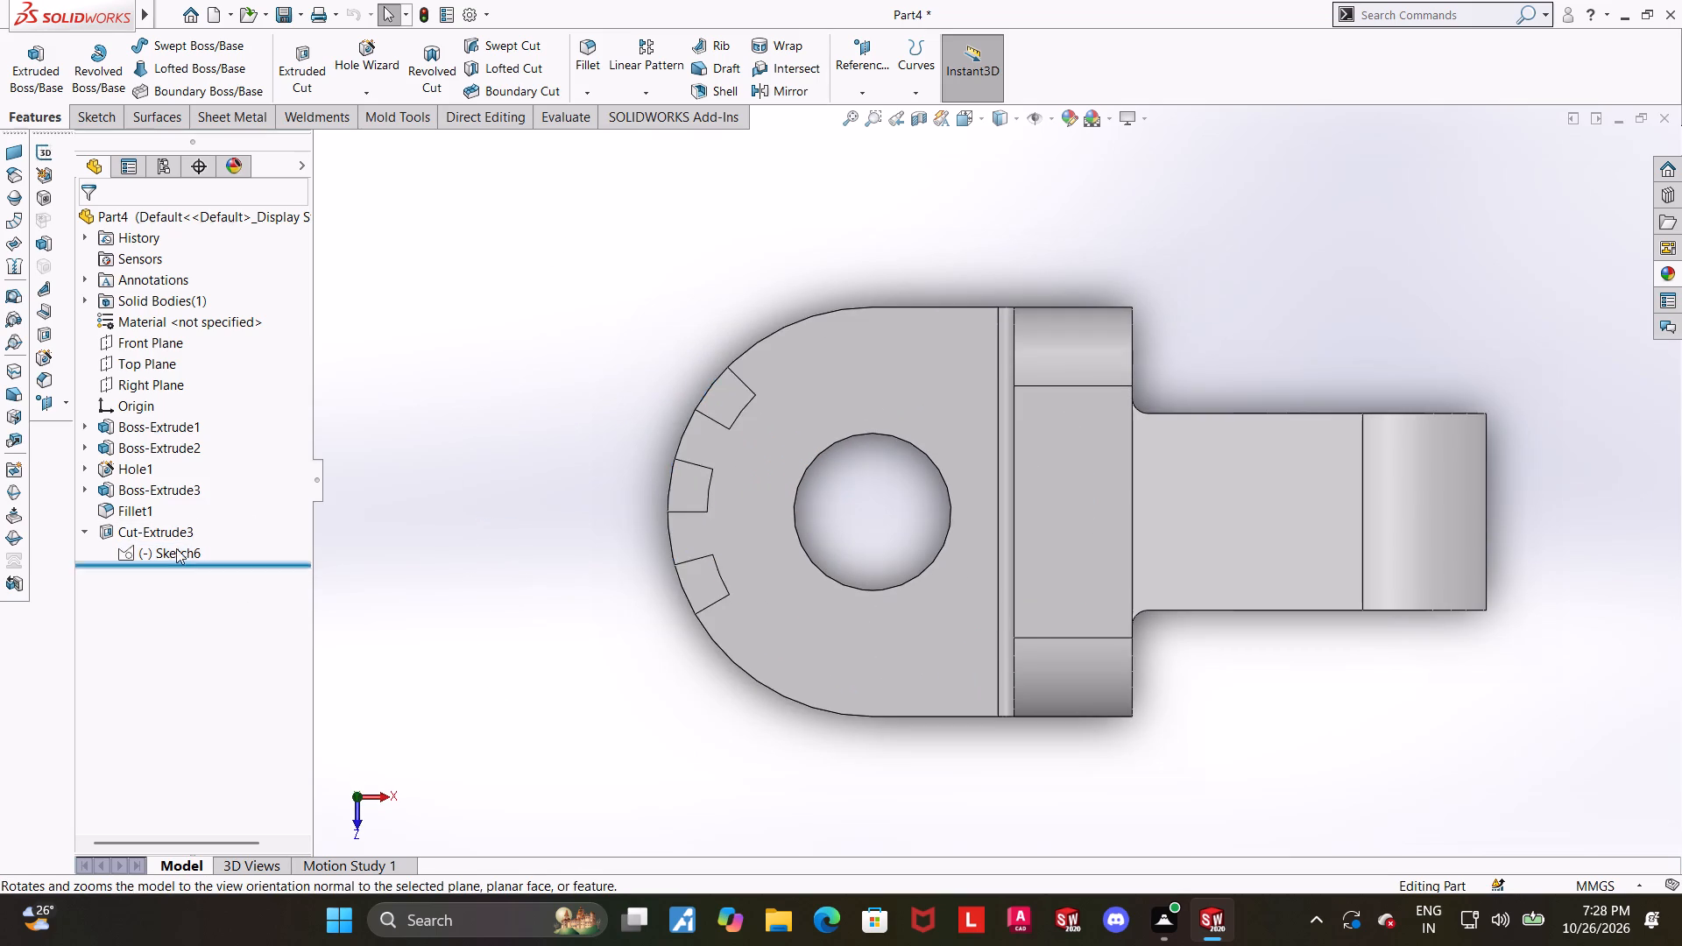
click(155, 560)
scroll(680, 598, down, 1)
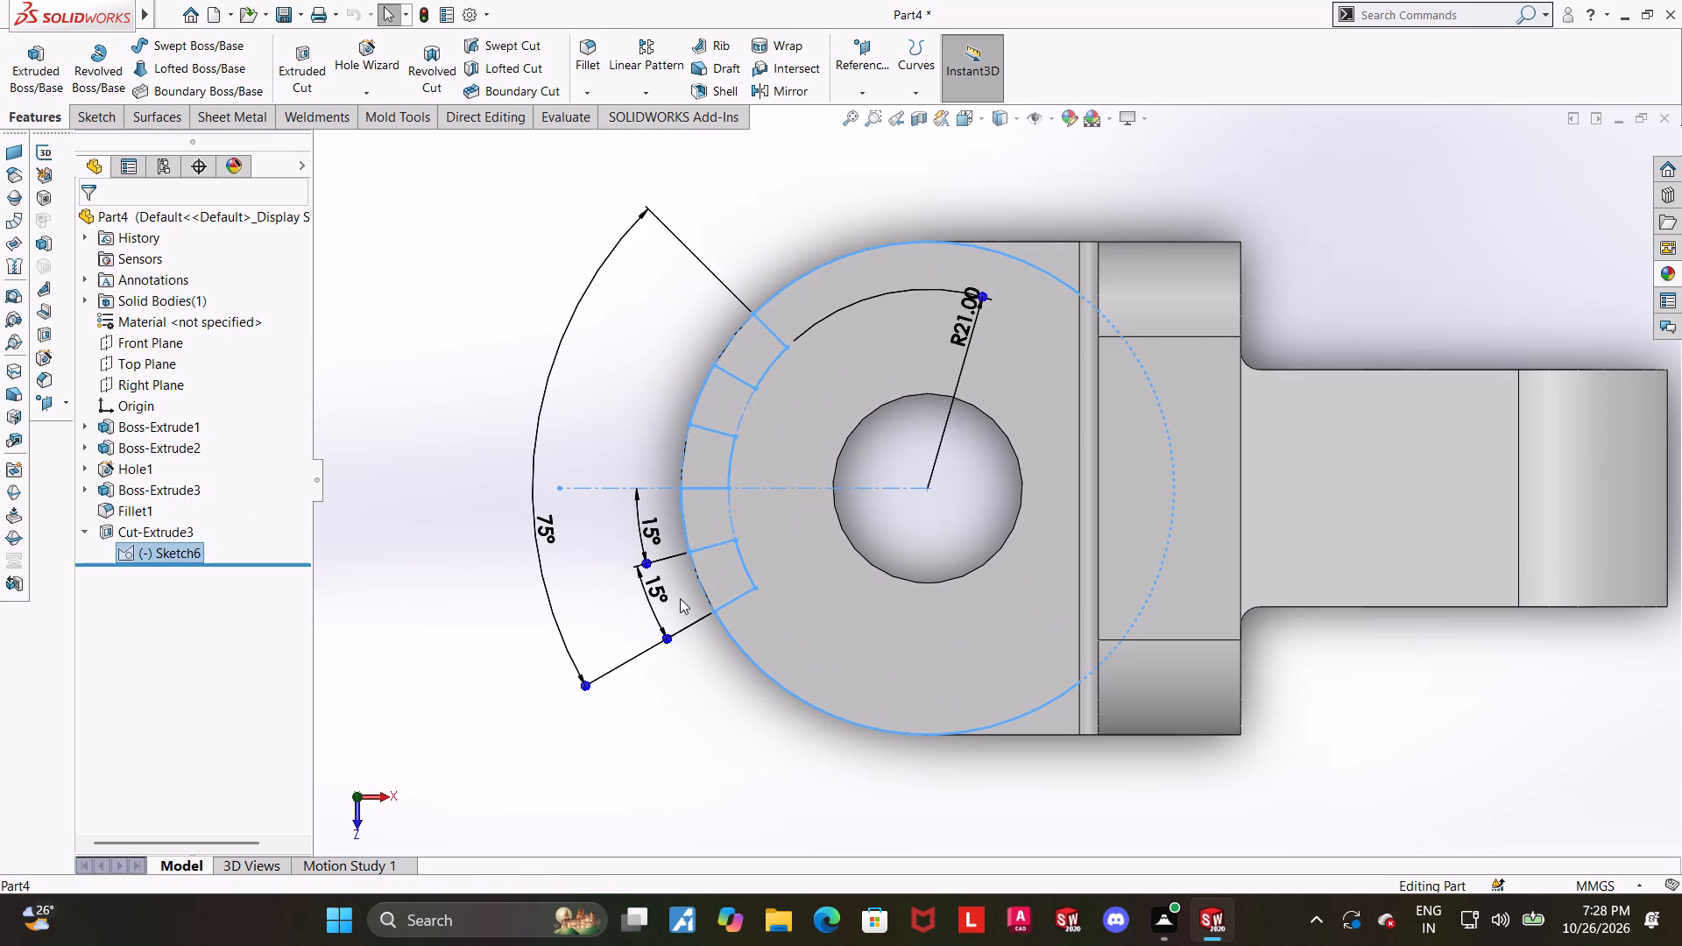
scroll(671, 635, up, 1)
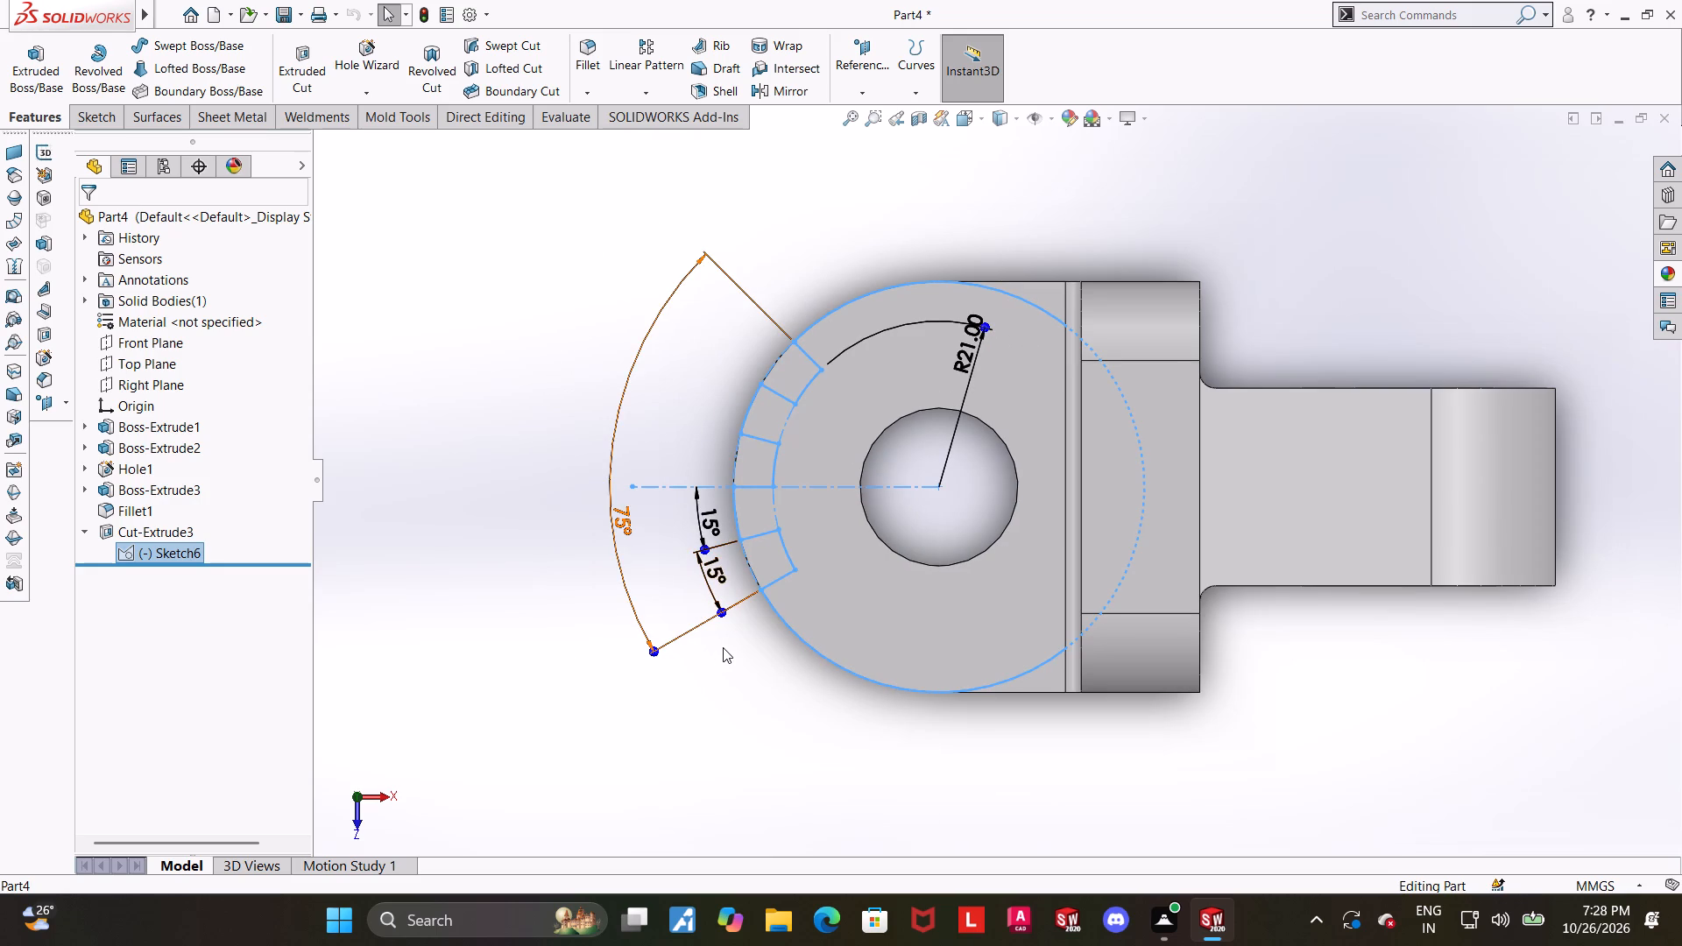
click(731, 689)
Examine the notched lug from oblique angles and in the Top view, and return the part to the isometric view.
middle_drag(775, 600, 790, 447)
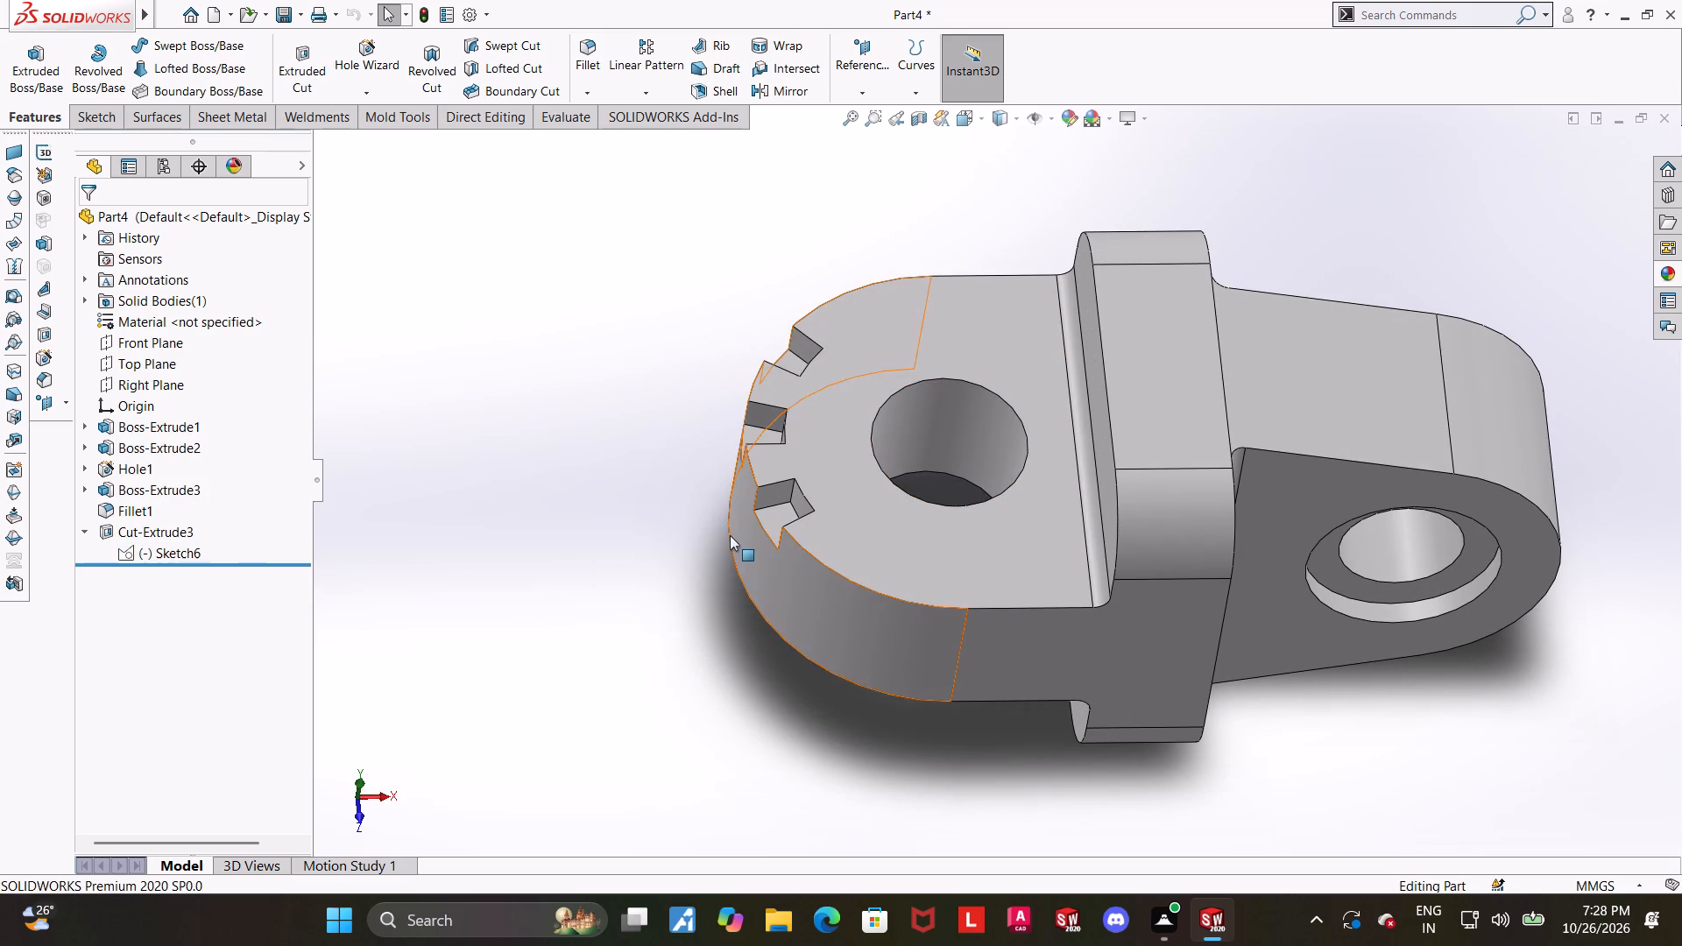
middle_drag(781, 451, 764, 596)
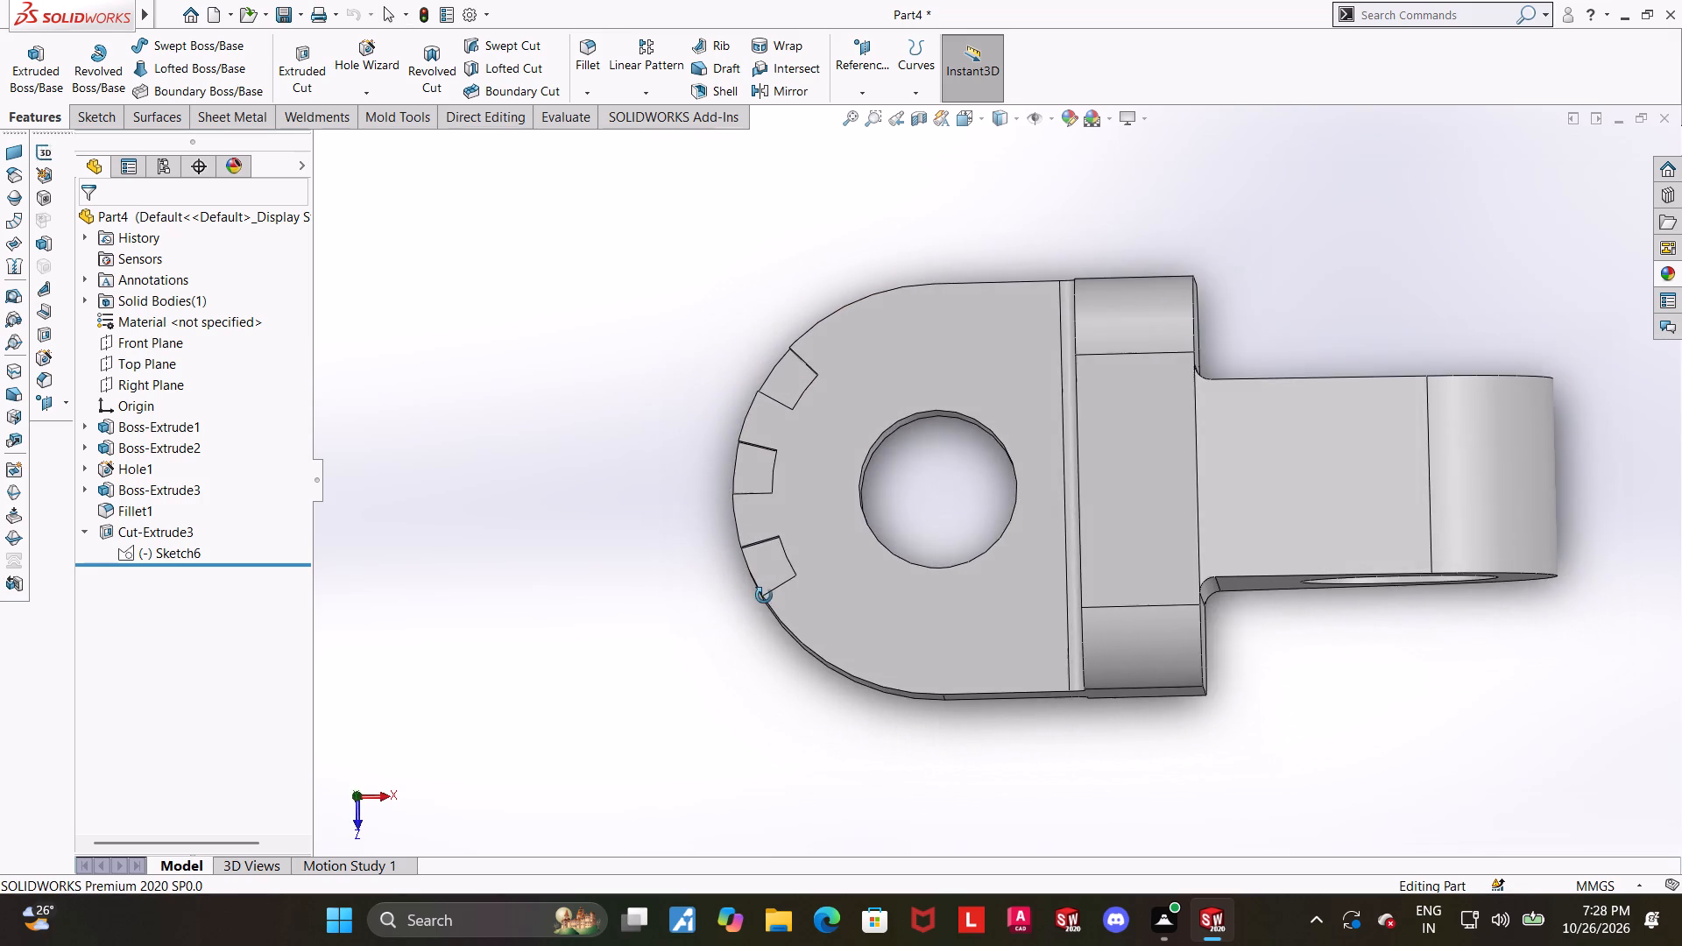
middle_drag(764, 596, 766, 607)
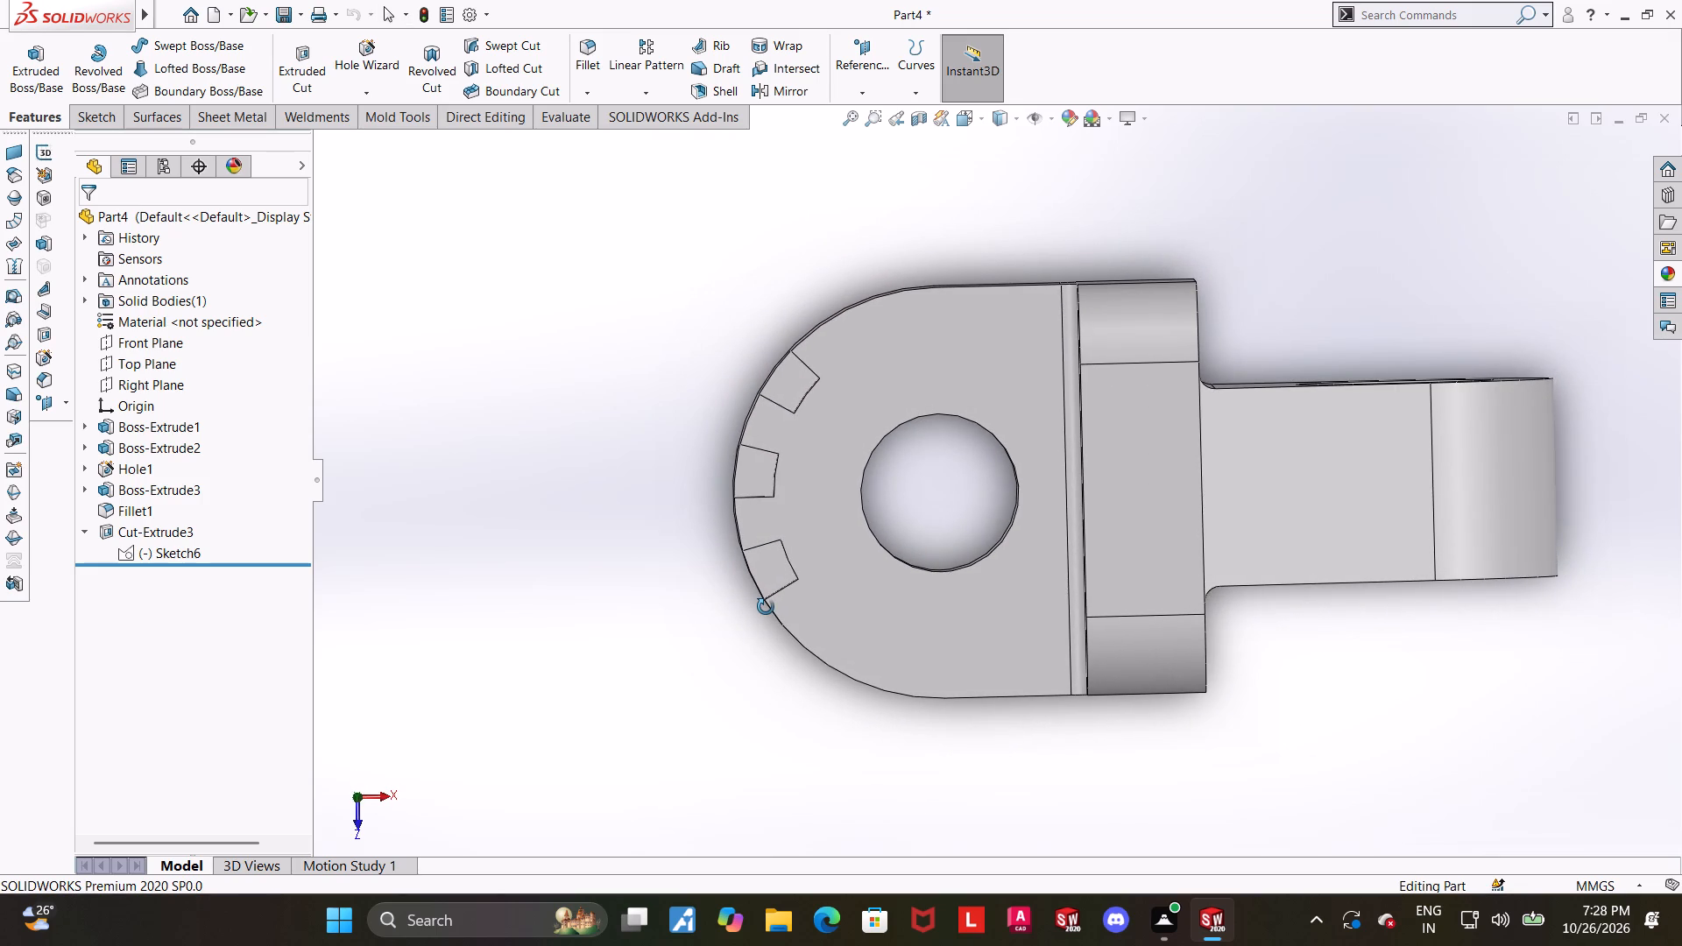
middle_drag(766, 607, 767, 598)
click(965, 121)
click(758, 524)
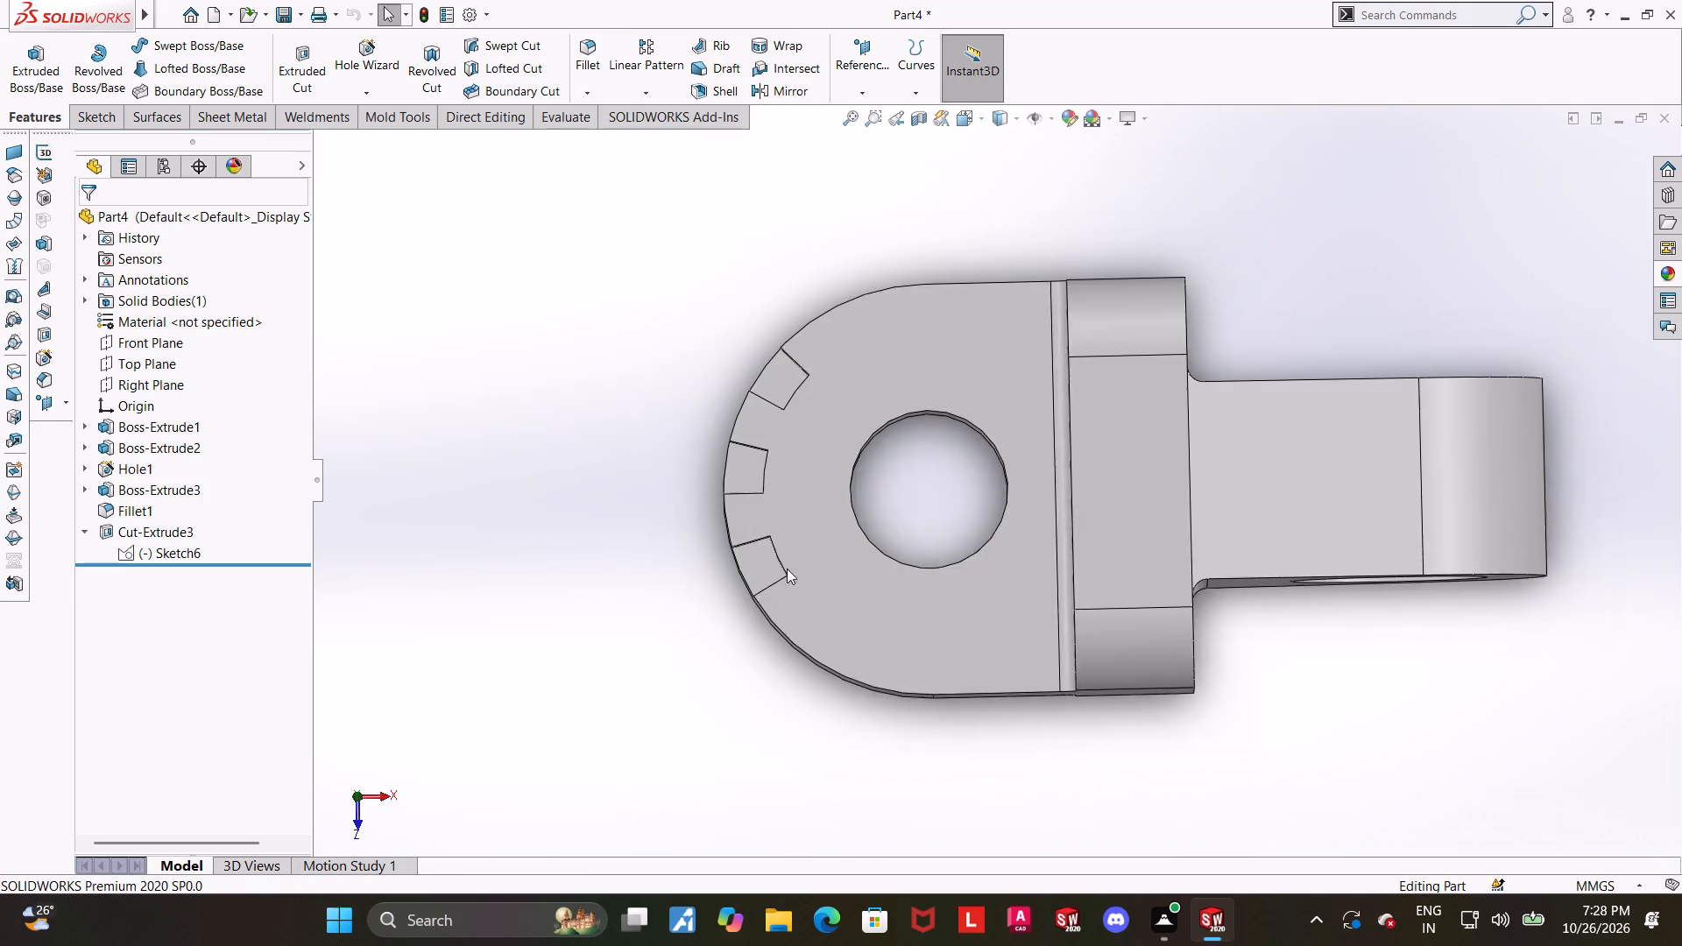
click(674, 756)
scroll(643, 526, down, 3)
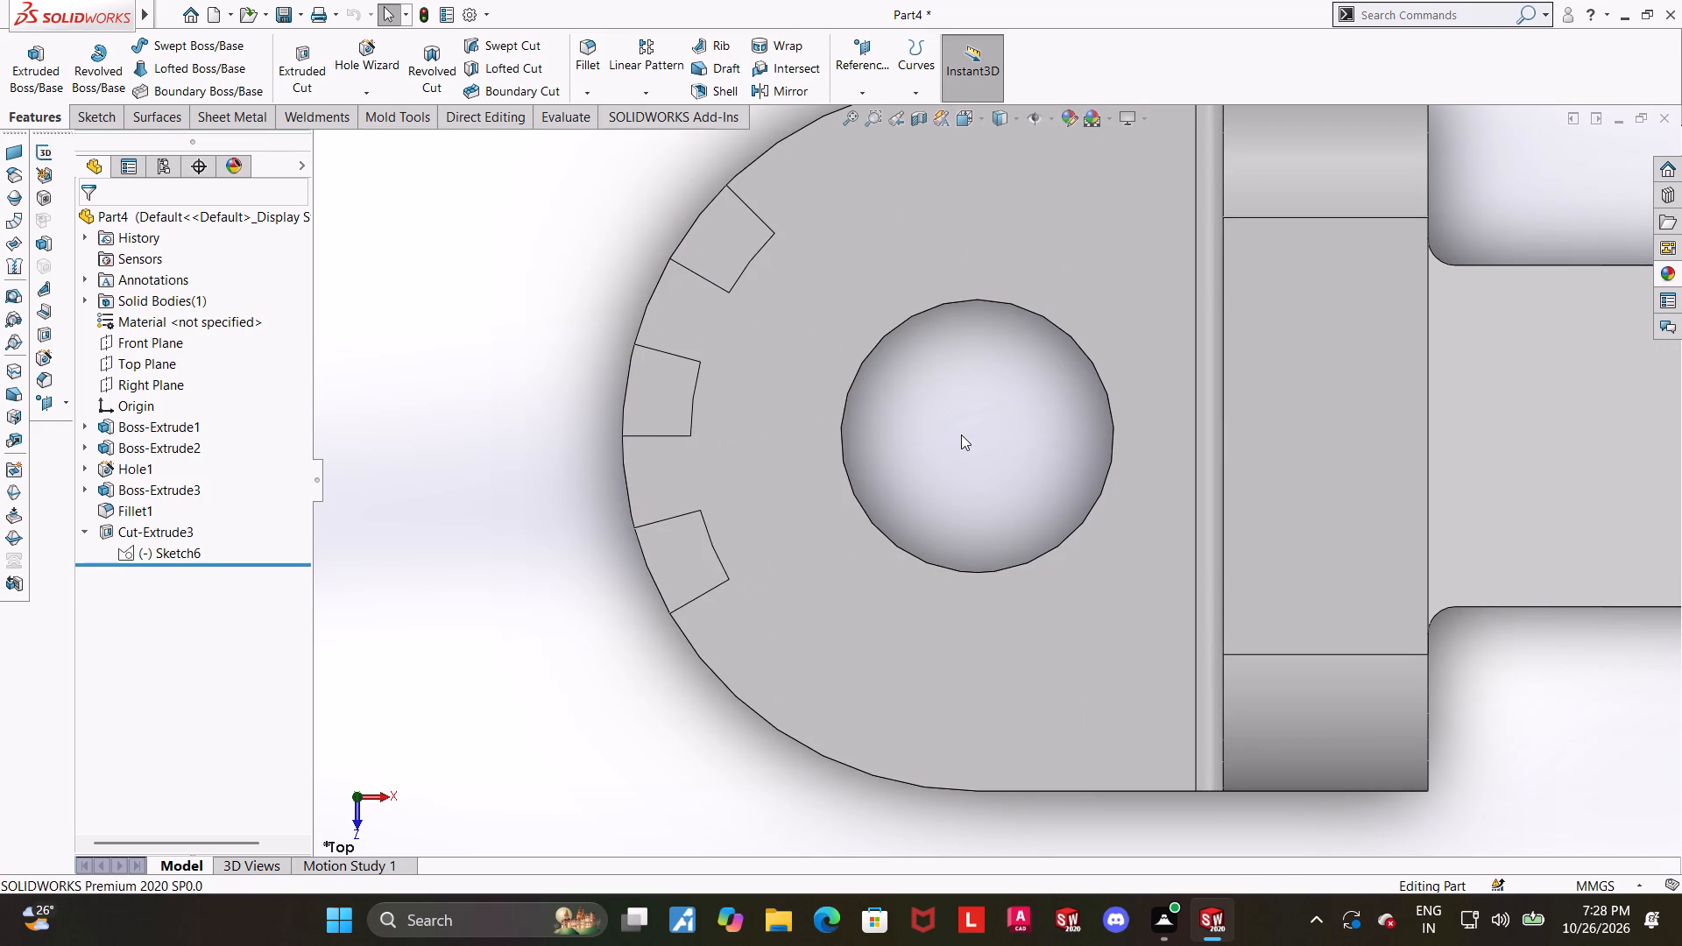
scroll(602, 666, up, 3)
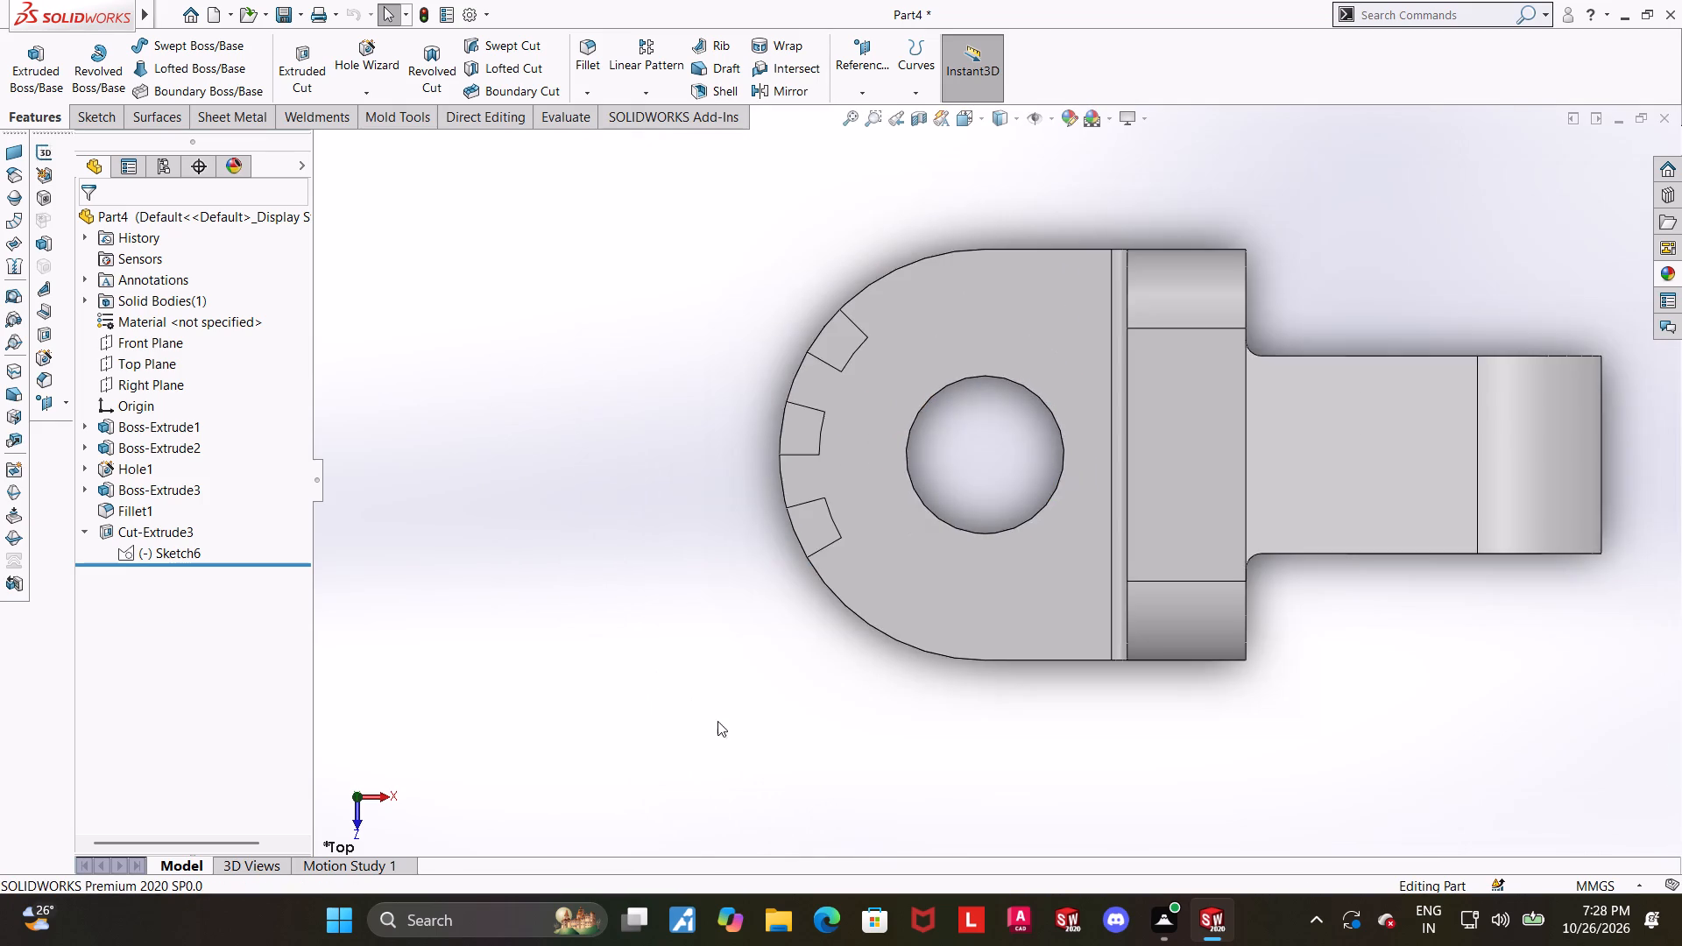
middle_drag(710, 709, 695, 621)
key(ctrl+7)
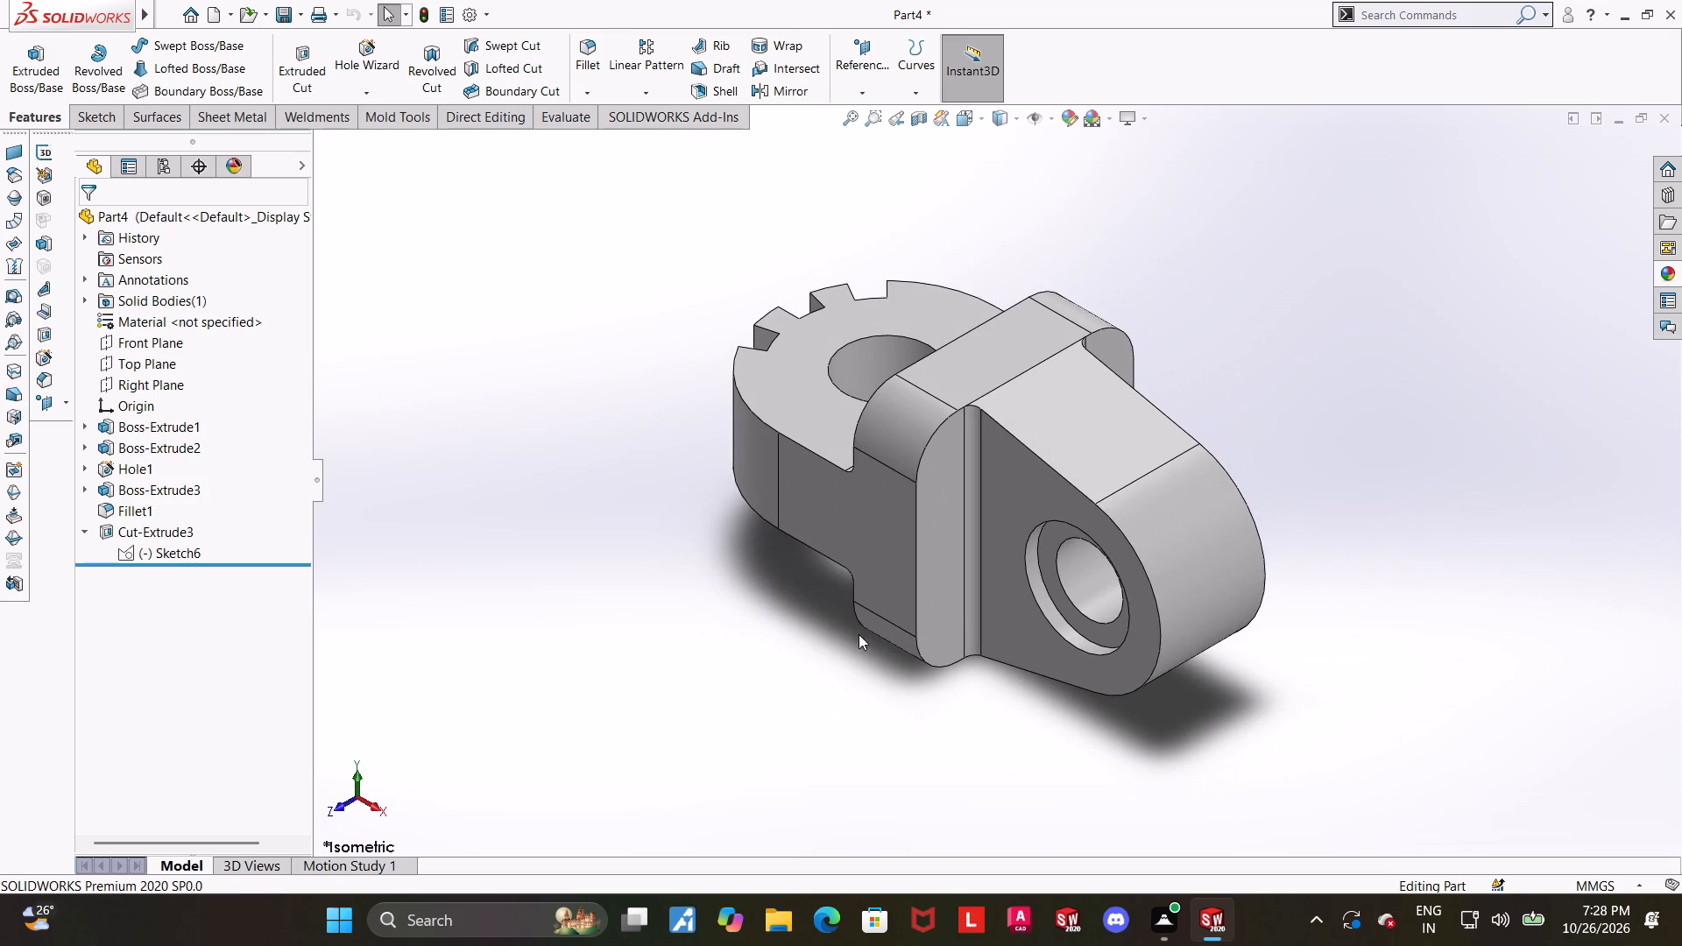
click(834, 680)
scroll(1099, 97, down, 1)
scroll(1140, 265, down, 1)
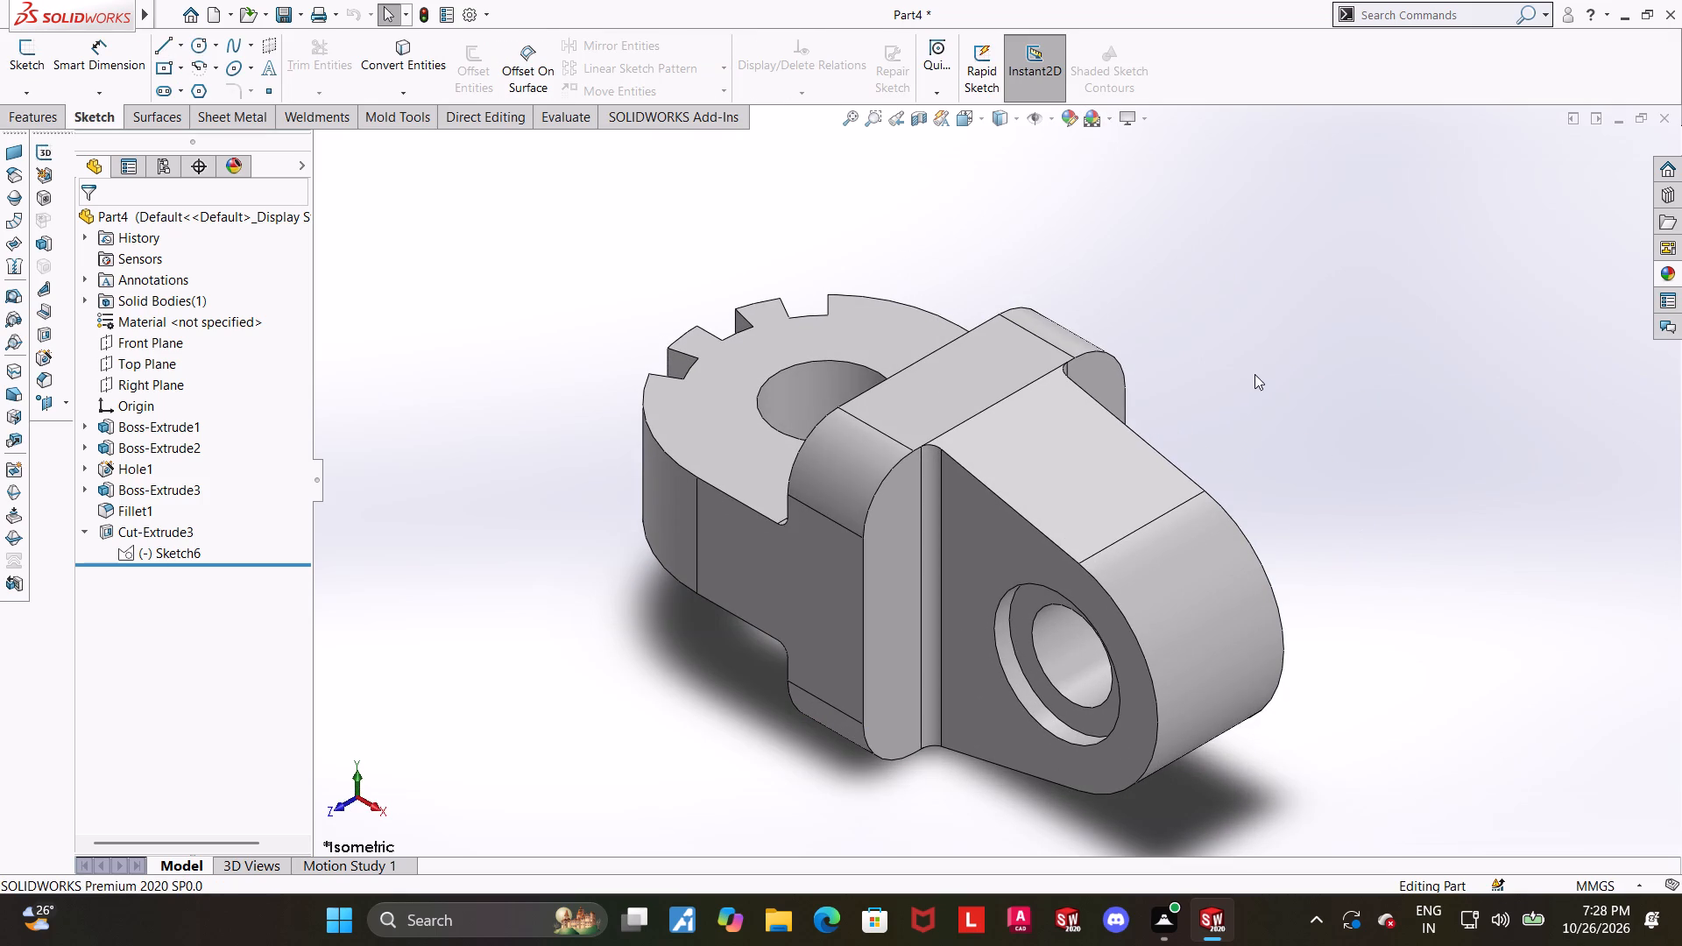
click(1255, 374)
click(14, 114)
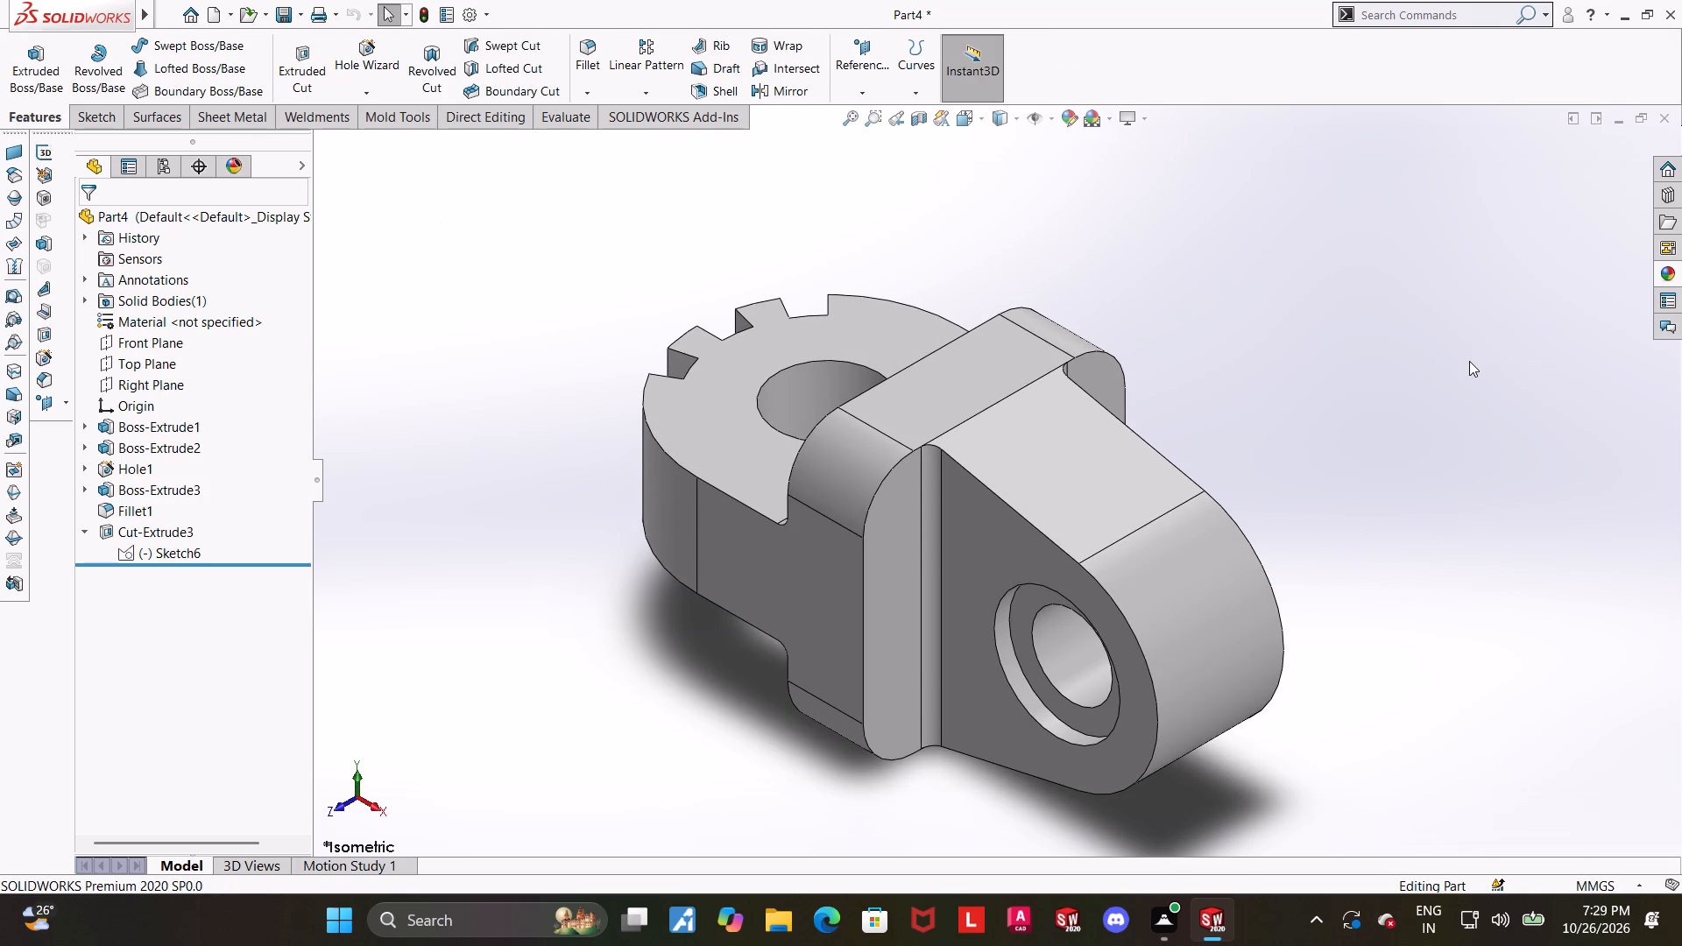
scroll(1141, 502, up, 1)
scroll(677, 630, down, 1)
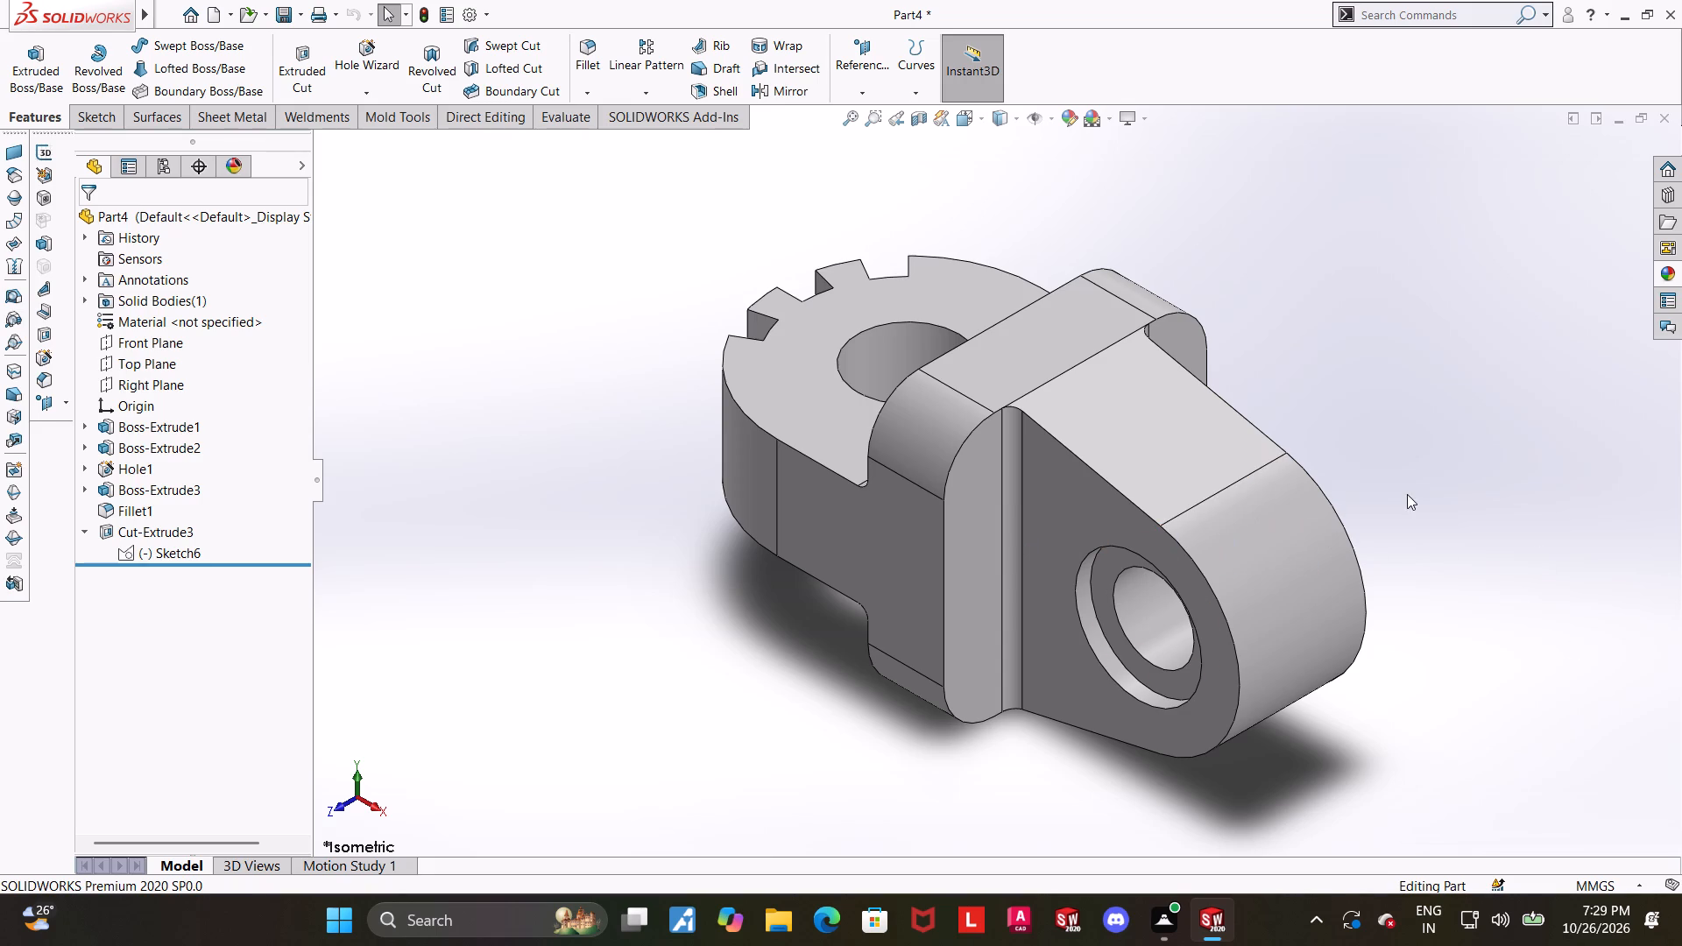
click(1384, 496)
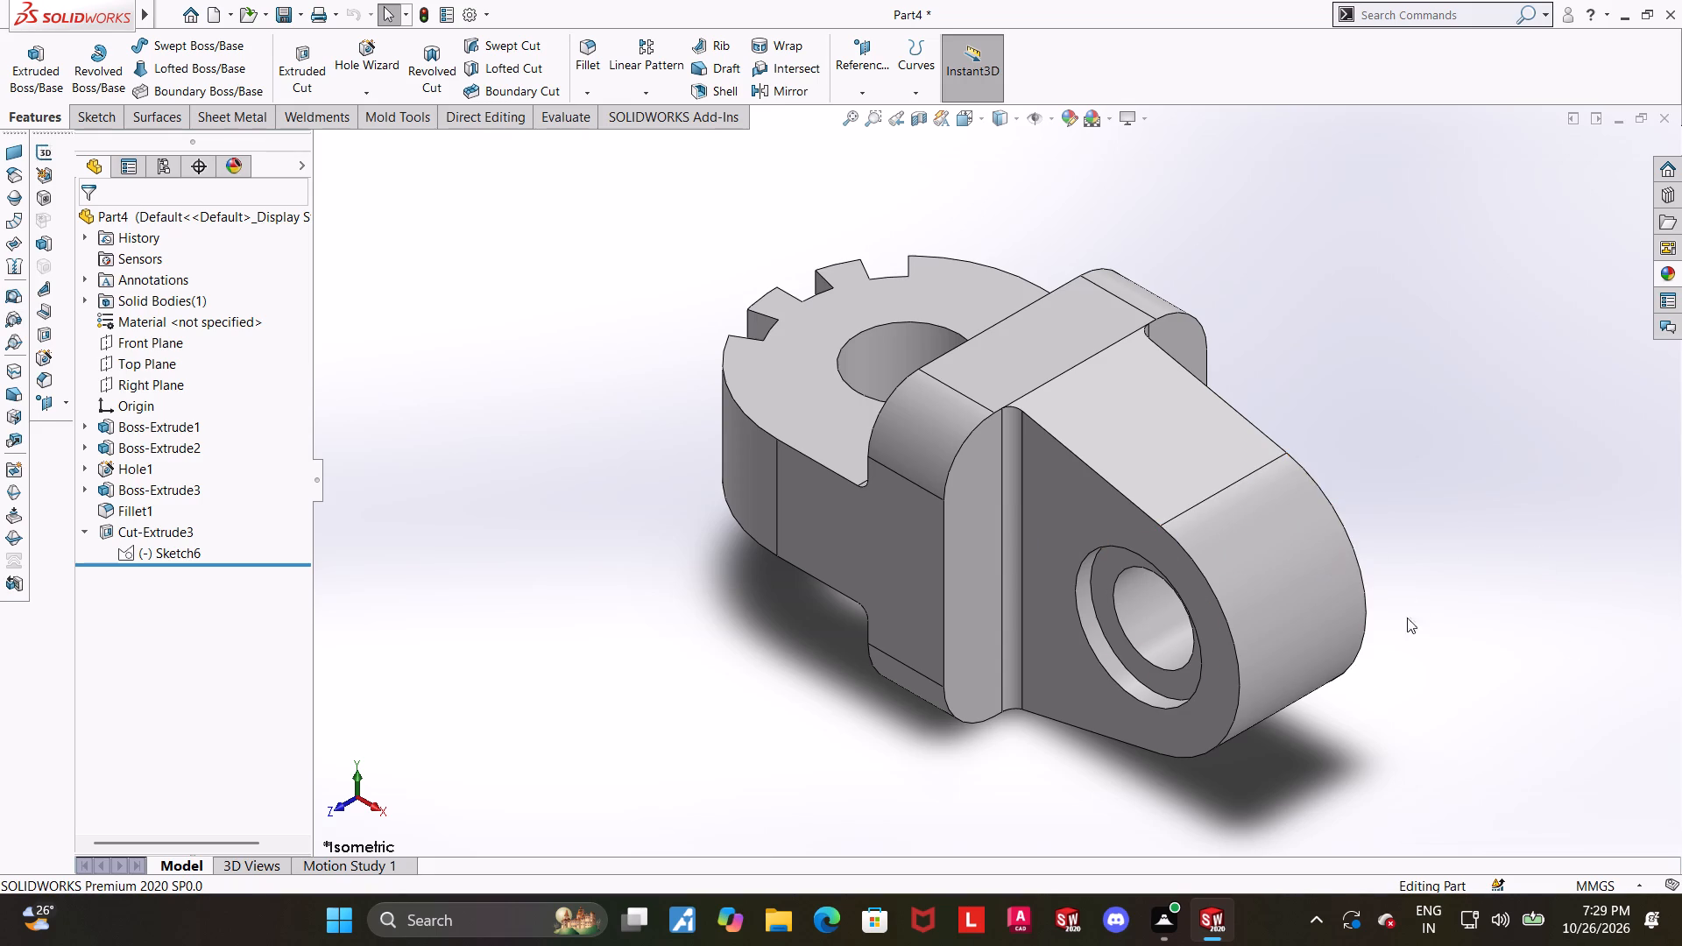
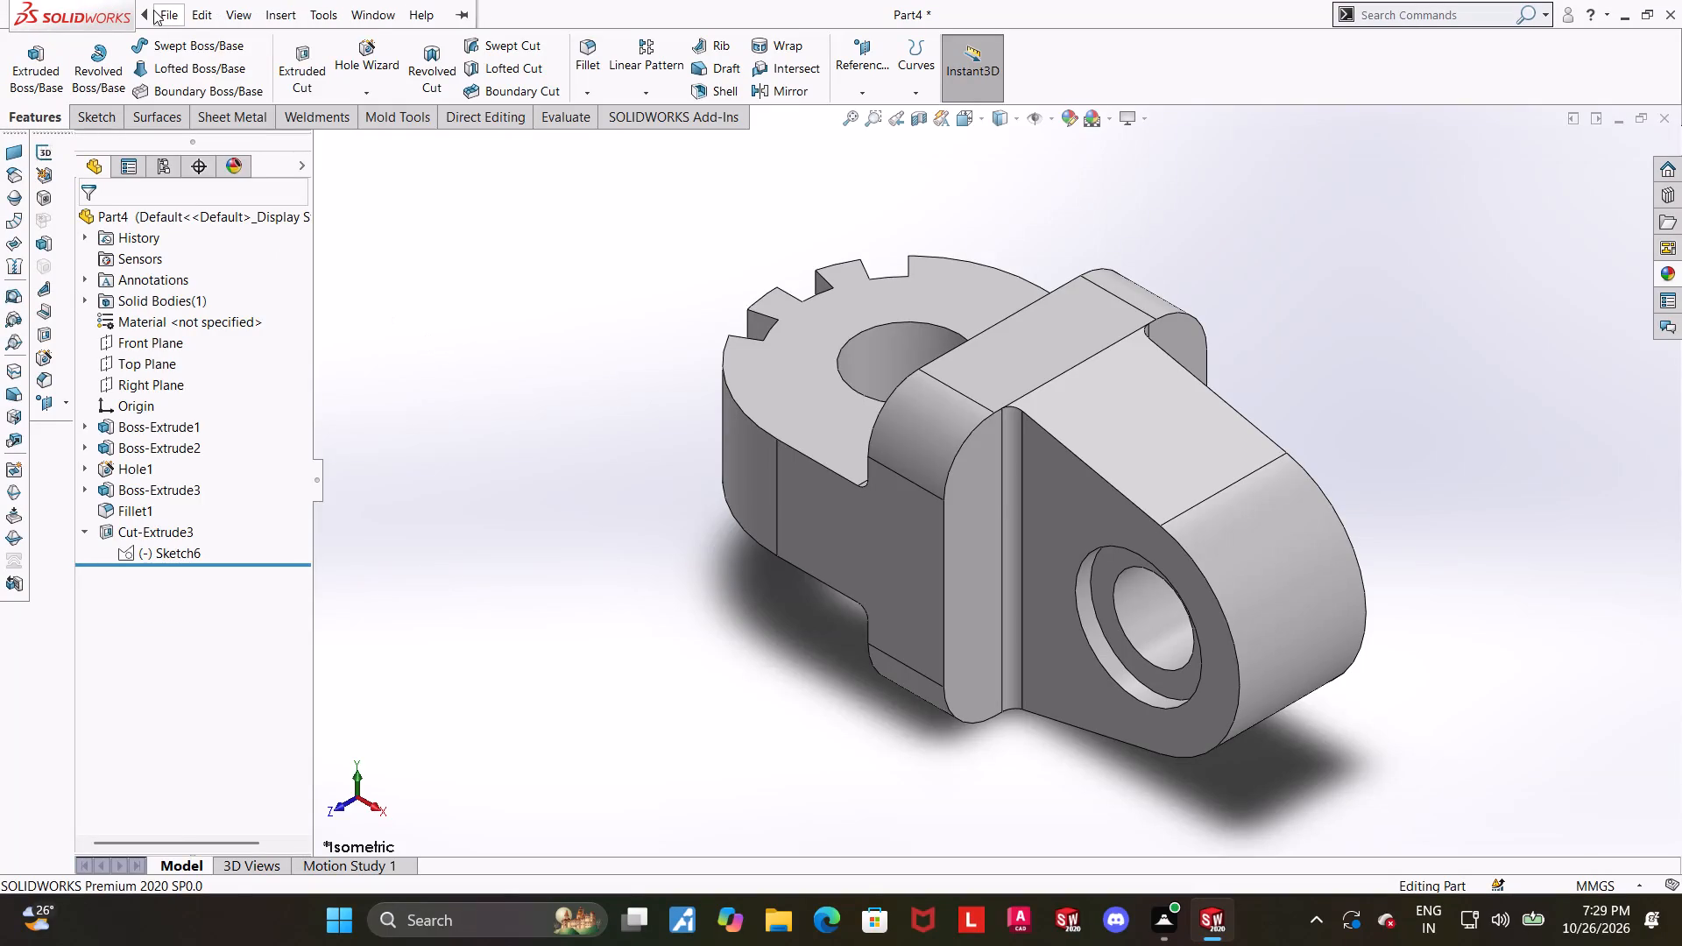
Save the part in the Downloads folder as a SOLIDWORKS part named "indexable pivot clevis".
click(219, 238)
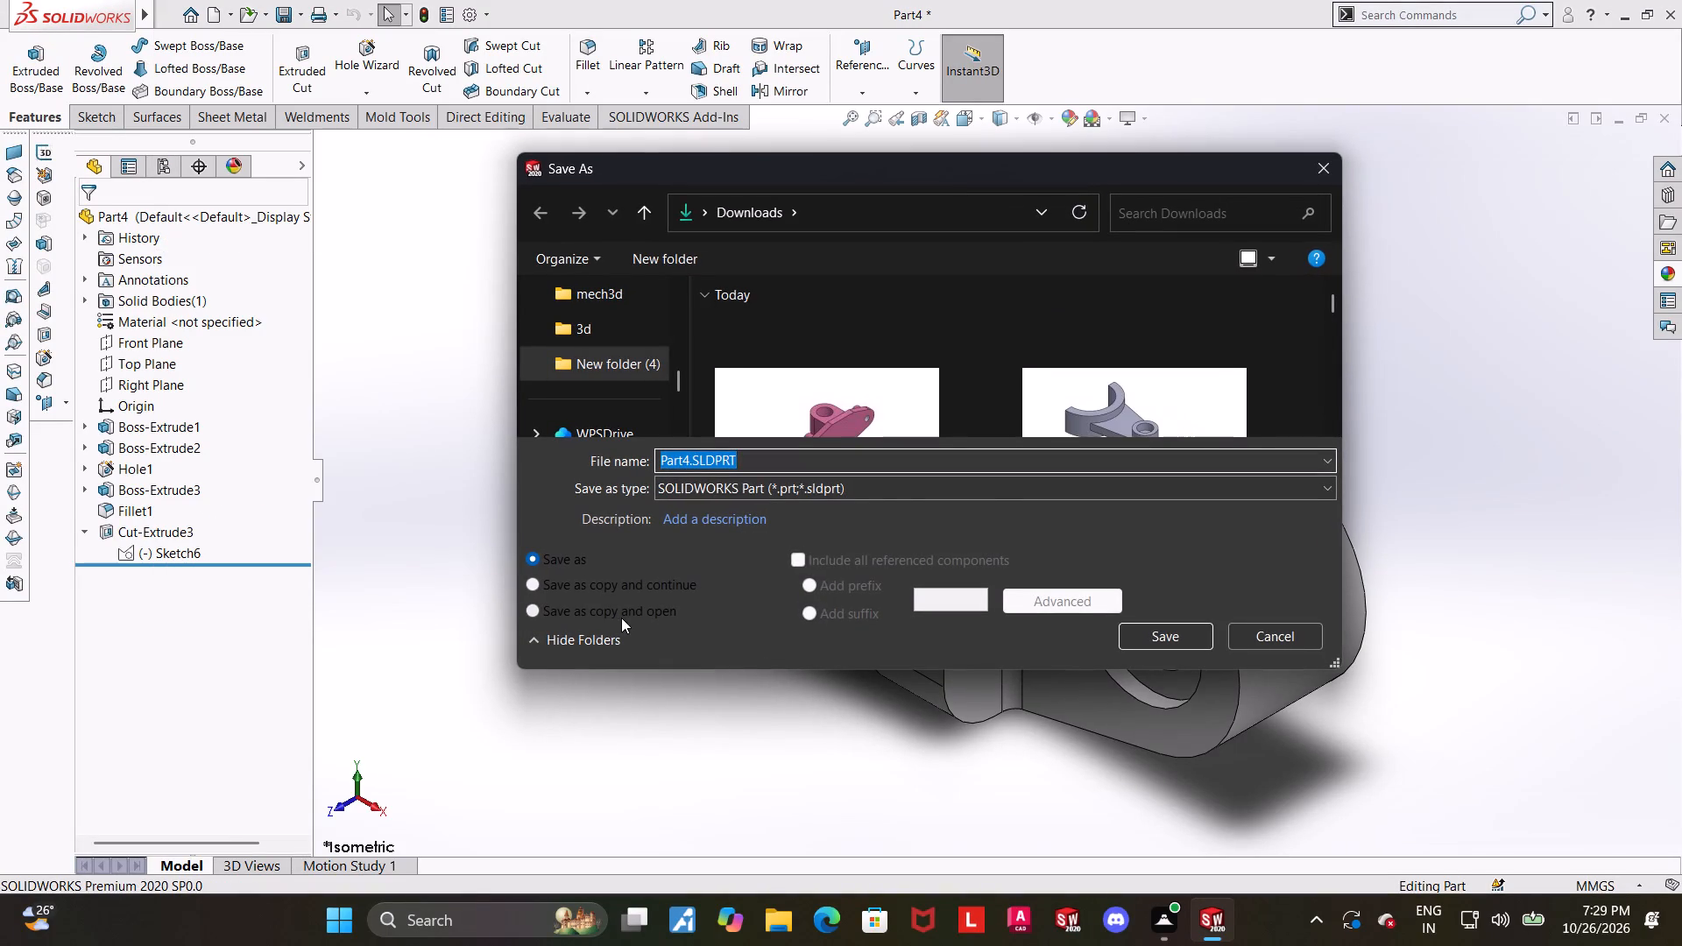
text(indexable pivot clevis)
key(Return)
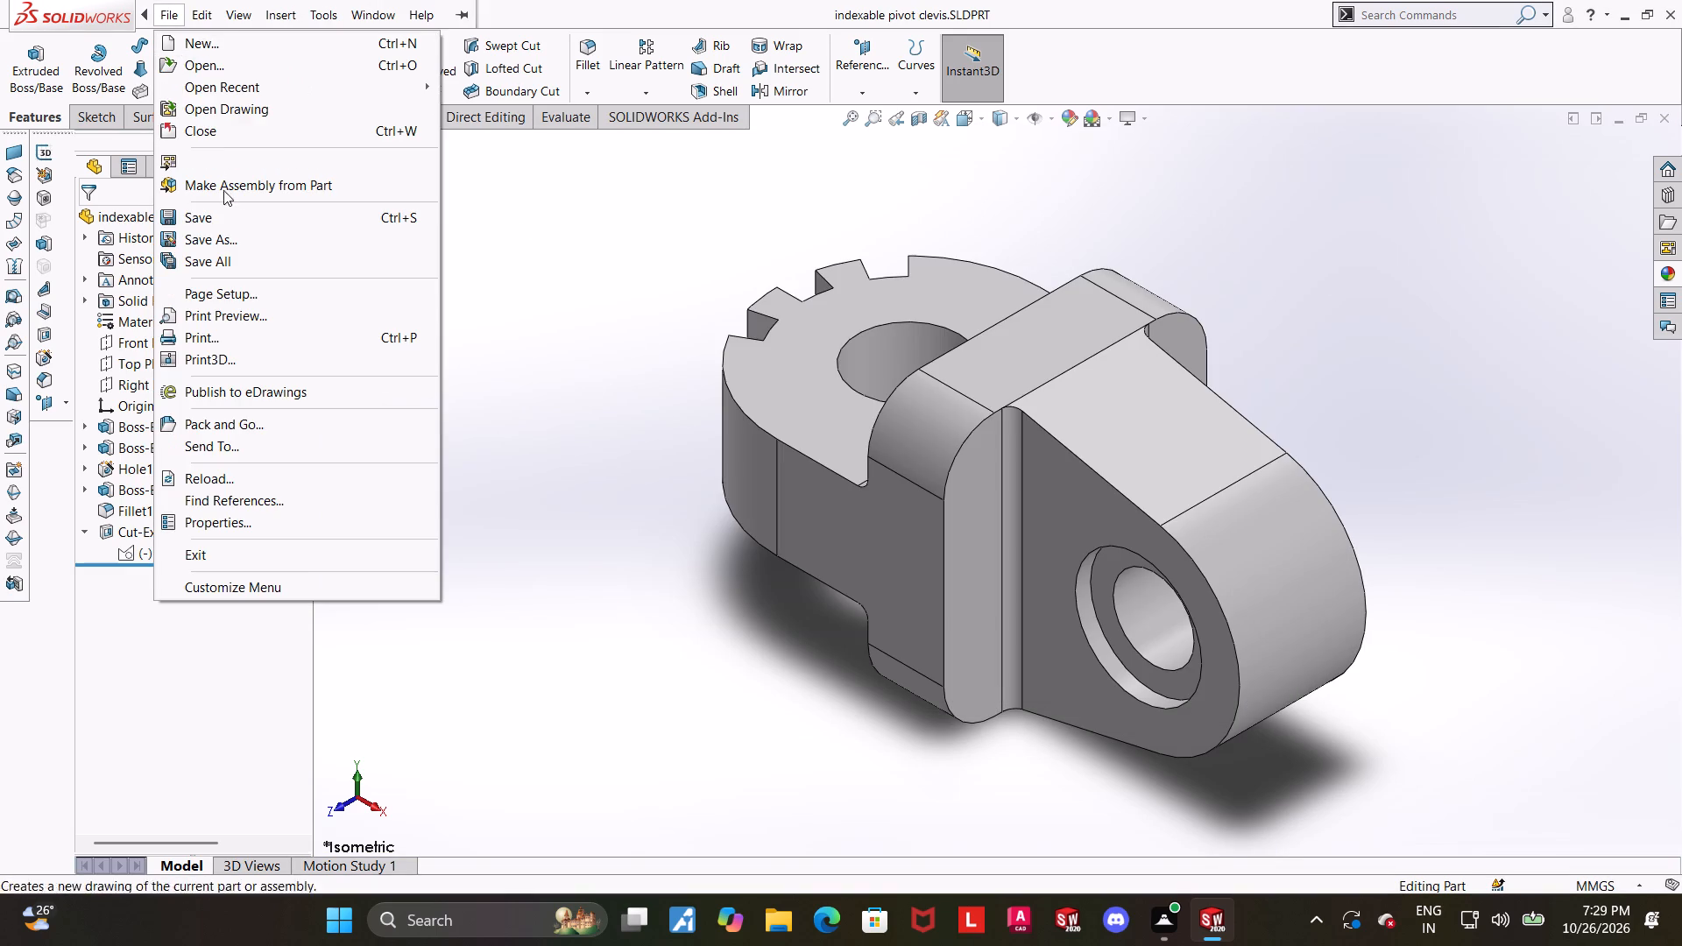
Save a PDF version of the part in Downloads as "indexable pivot clevis.pdf", using the Adobe Portable Document Format type.
click(236, 236)
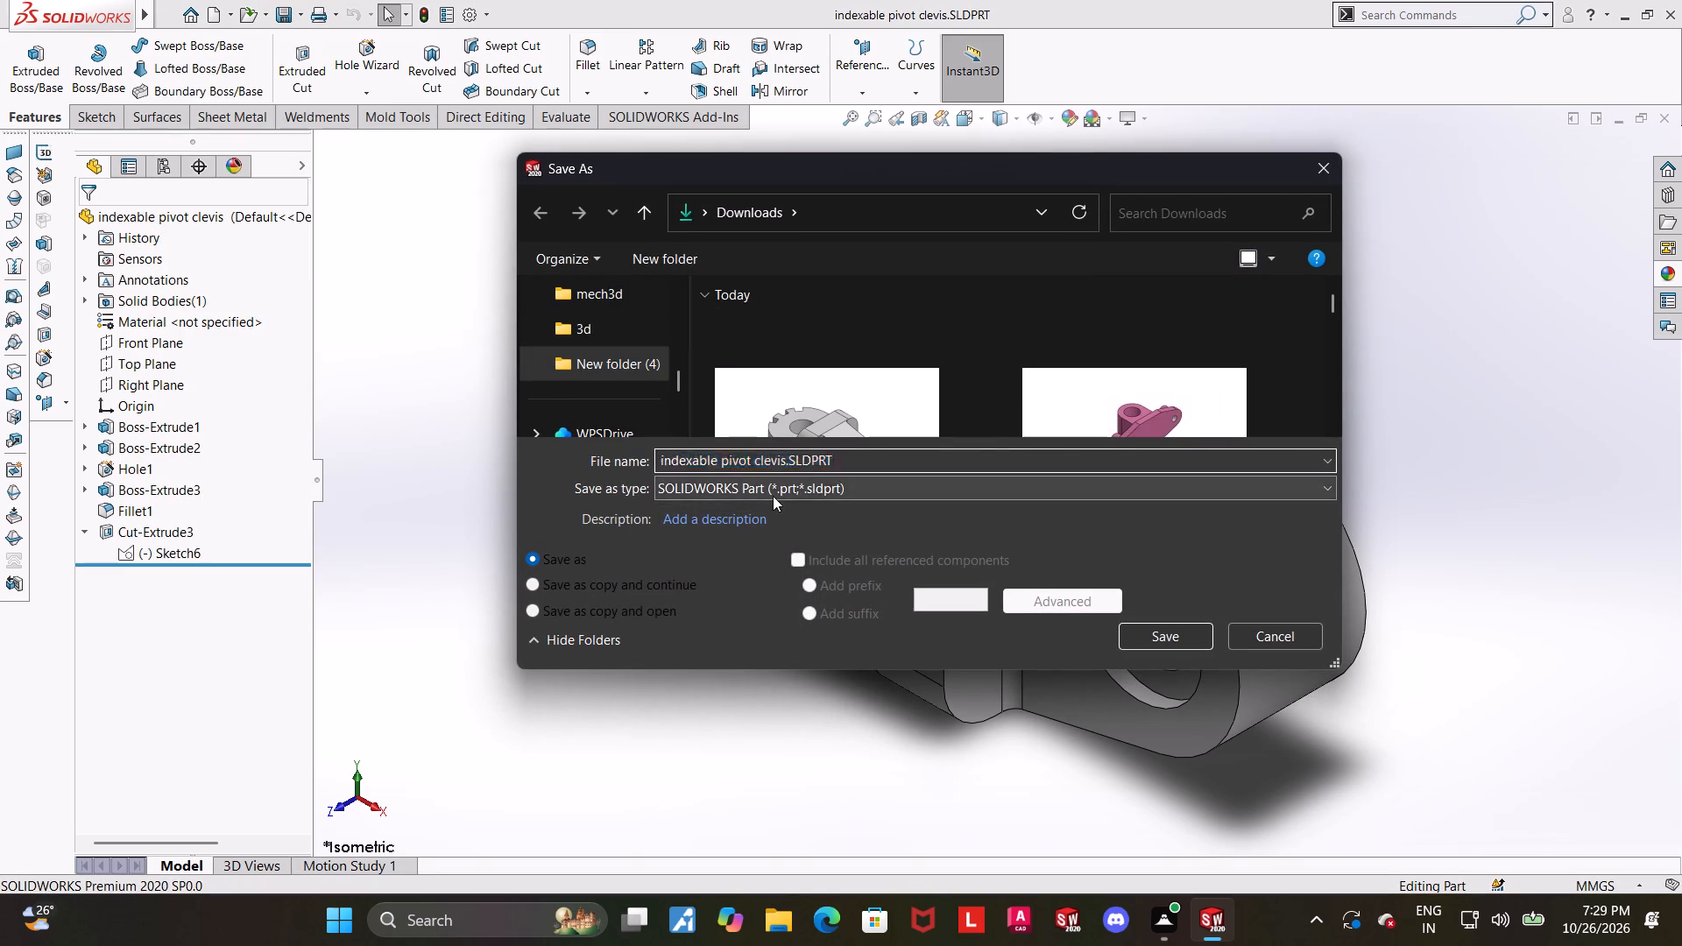
click(773, 496)
click(825, 134)
click(1182, 677)
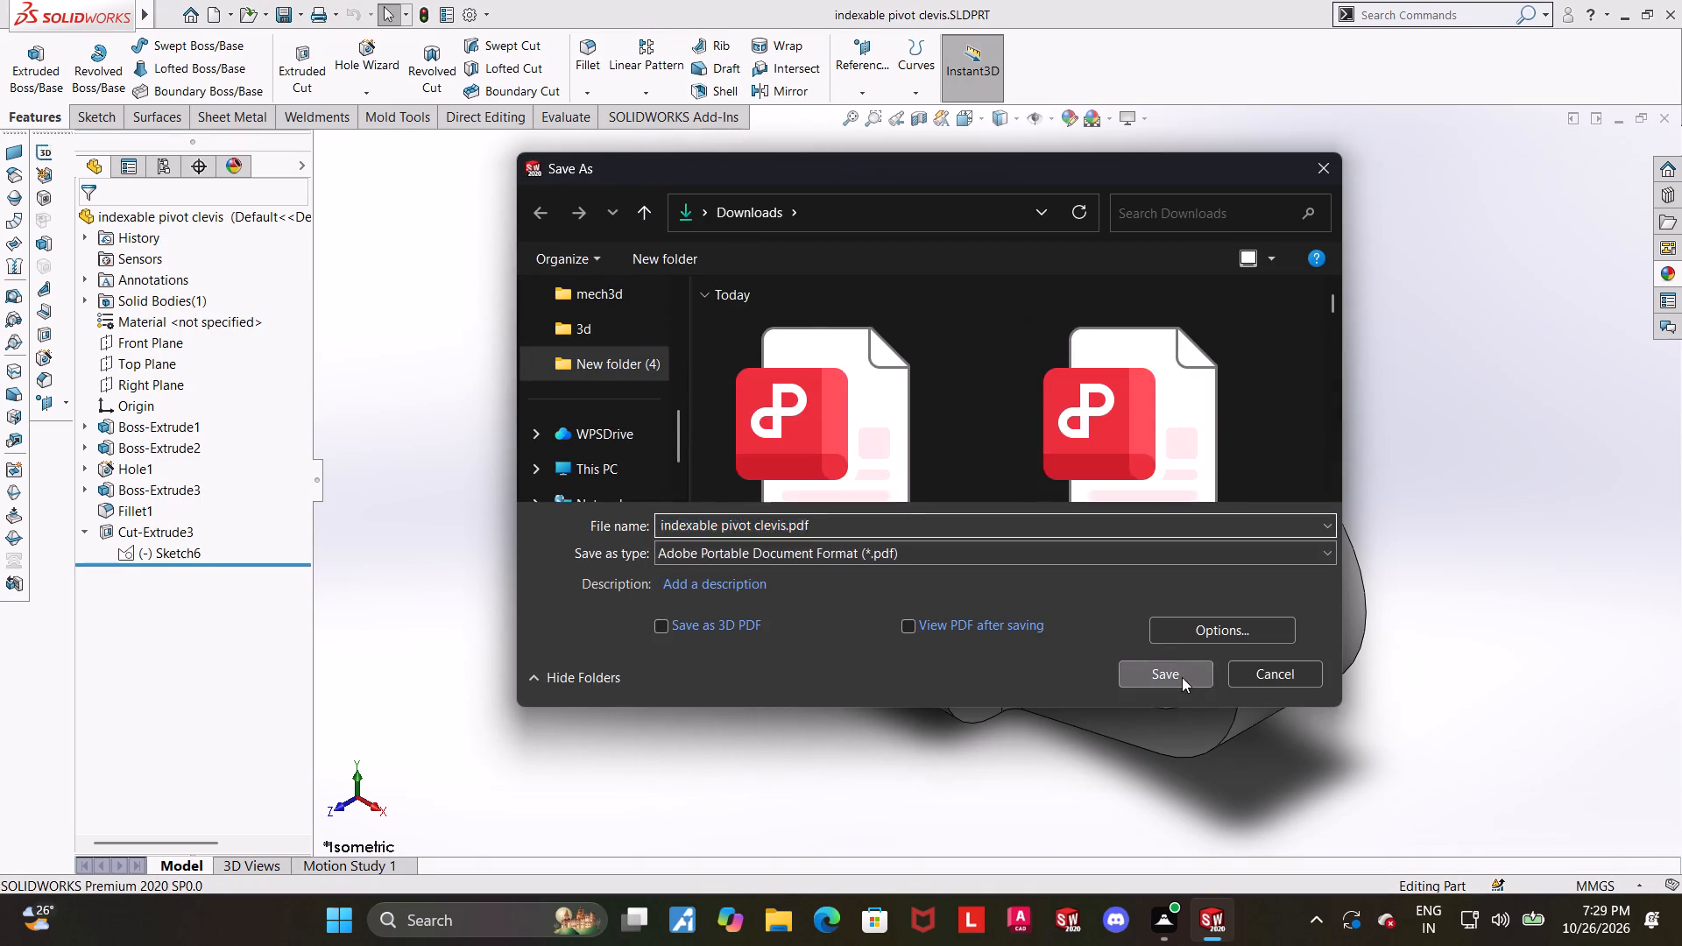